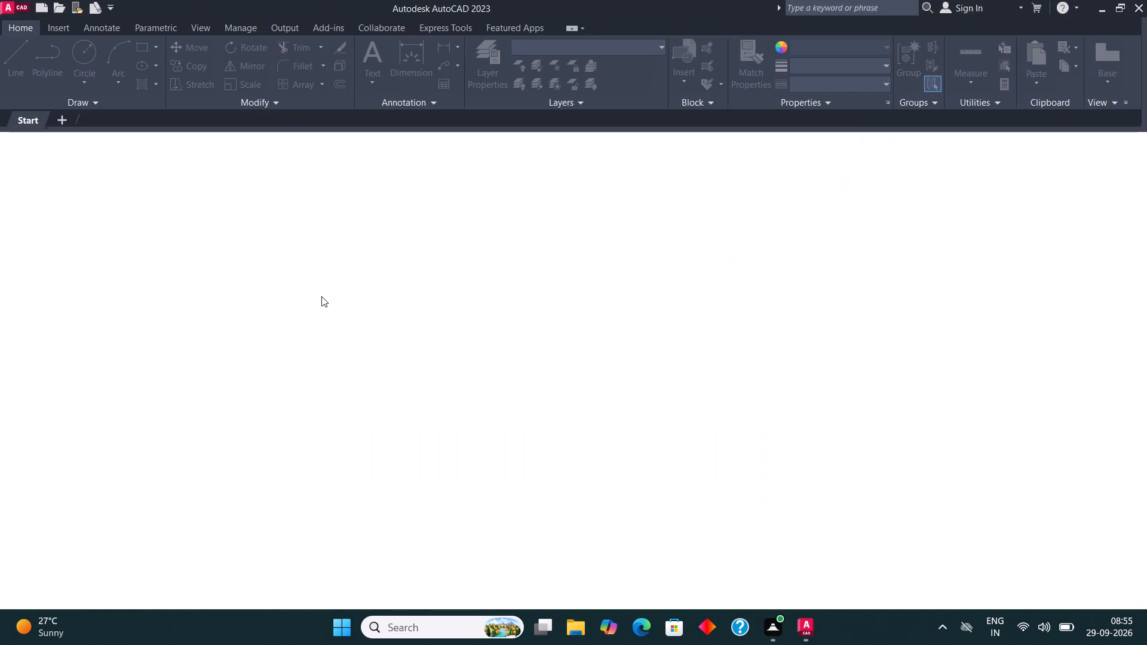
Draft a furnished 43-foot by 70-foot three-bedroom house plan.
Dismiss the DWG association prompt without choosing an option and create a new drawing.
scroll(321, 296, "up", 1)
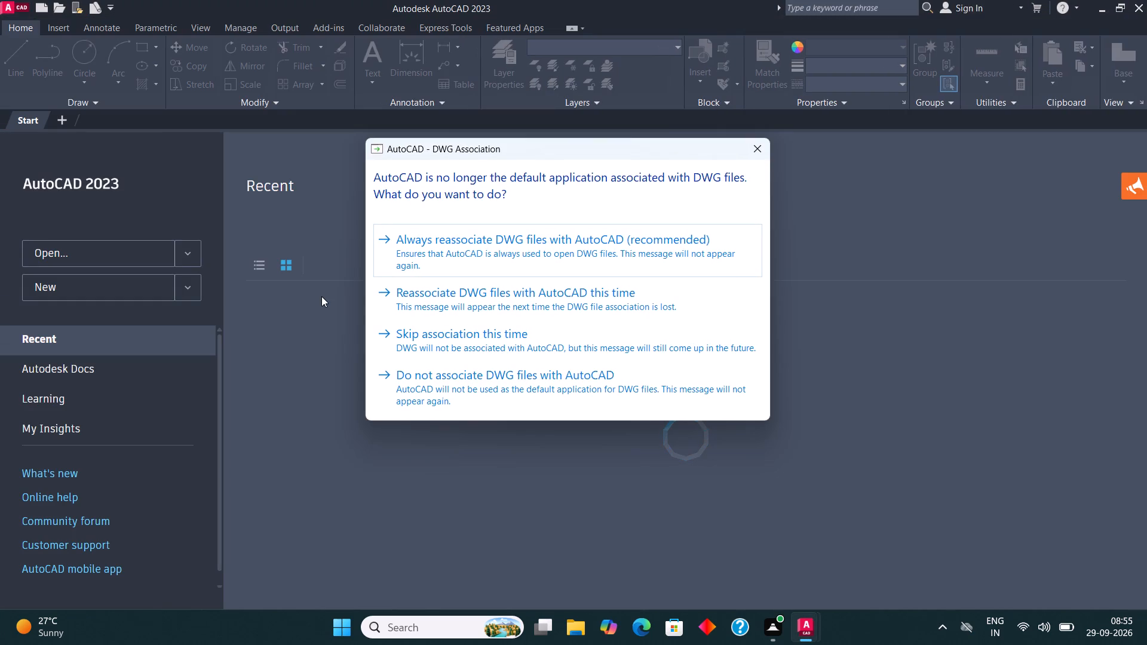
left_click(755, 148)
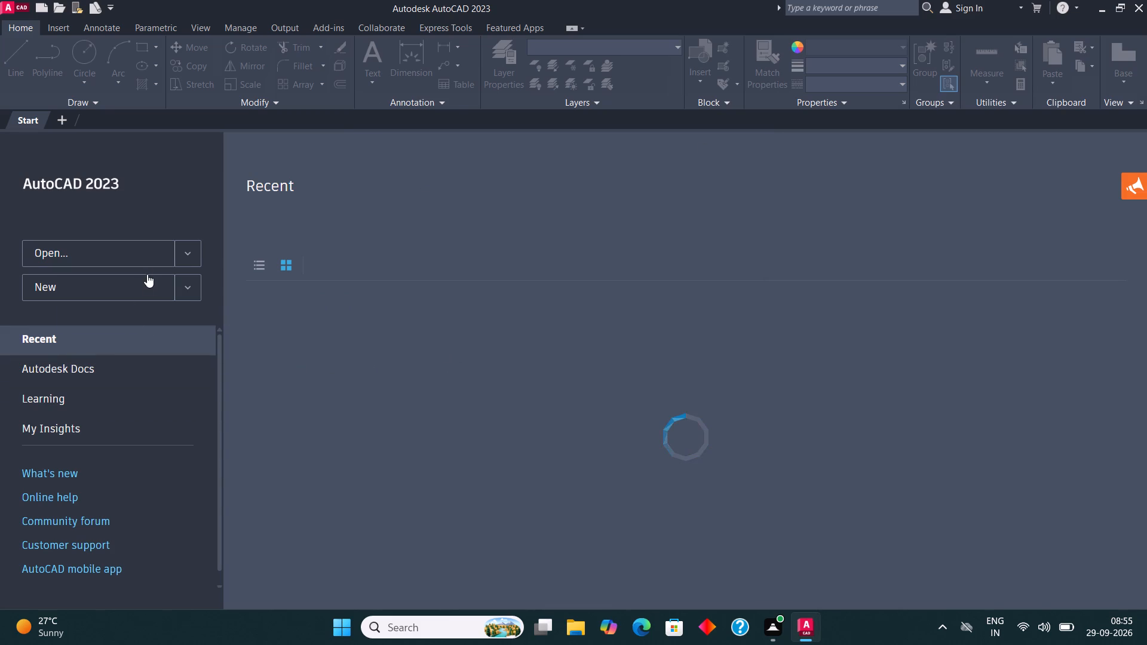
left_click(103, 281)
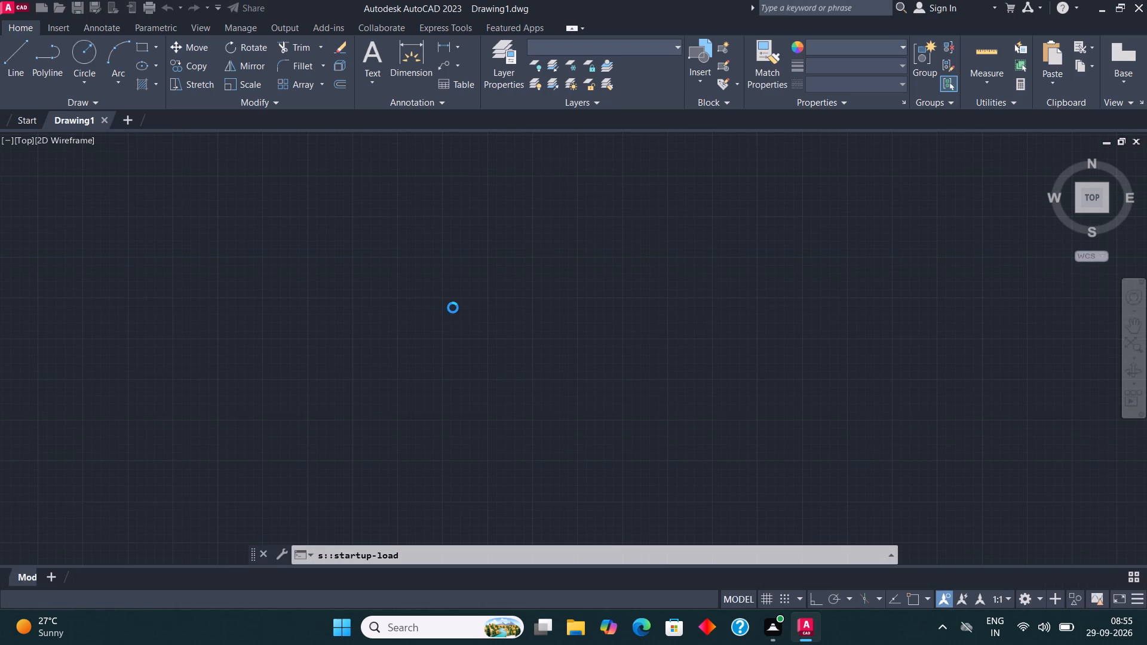
Check the Open and Save settings in the Options dialog and close it.
type("OP")
key("Return")
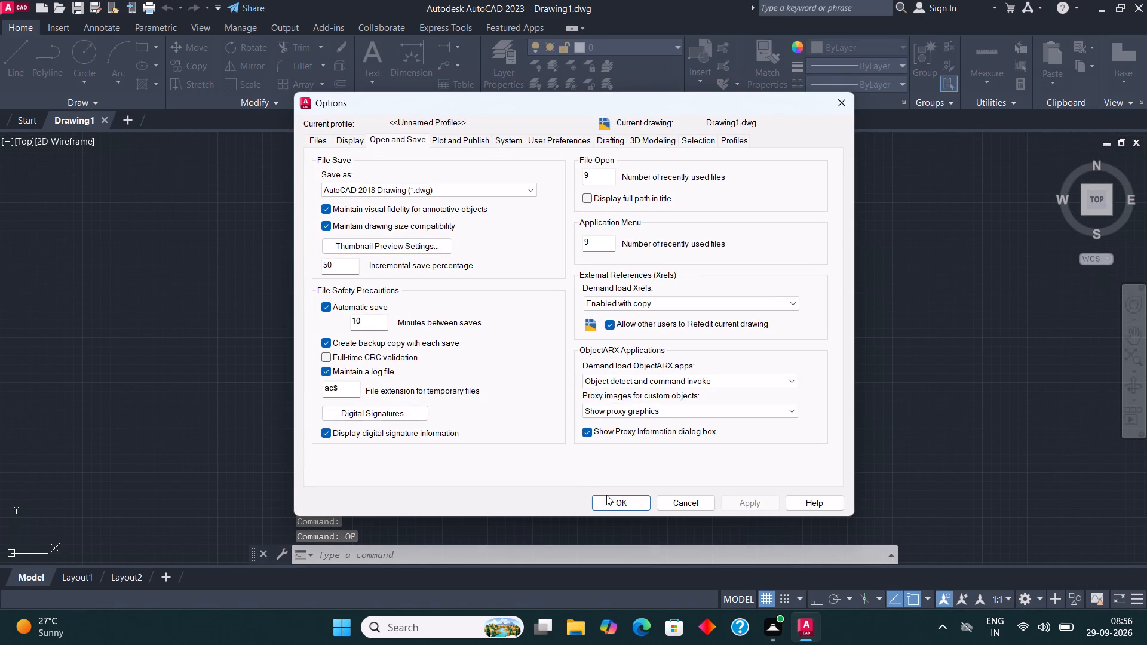
left_click(608, 497)
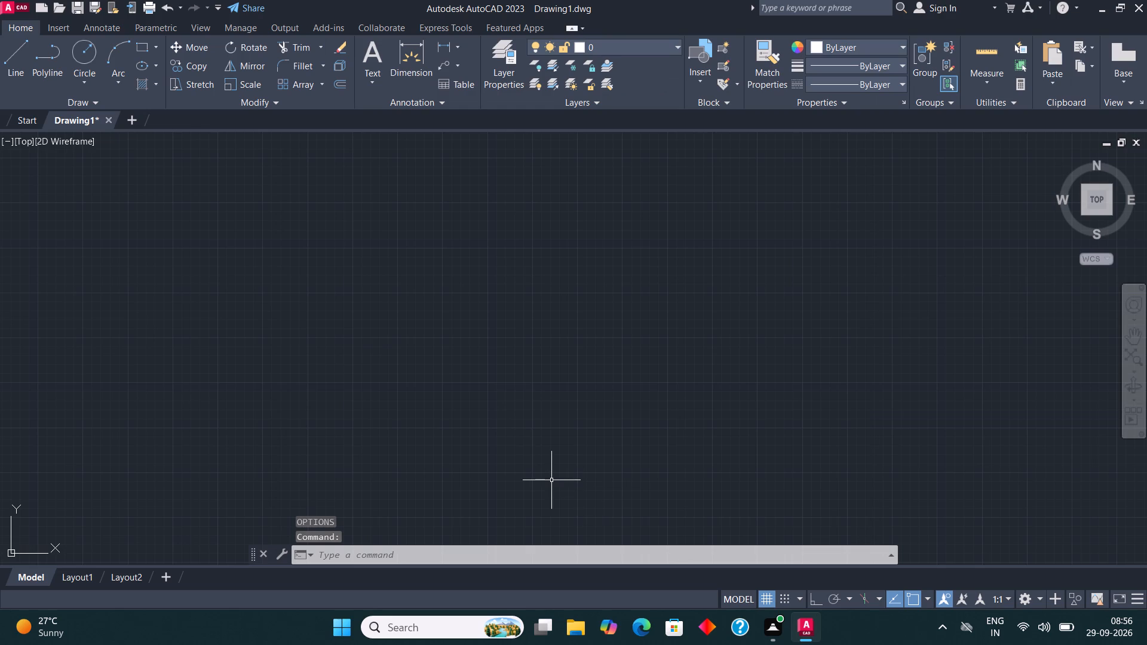
Configure the drawing units to Architectural length with 0'-0" precision and an insertion scale in inches.
type("UN")
key("Return")
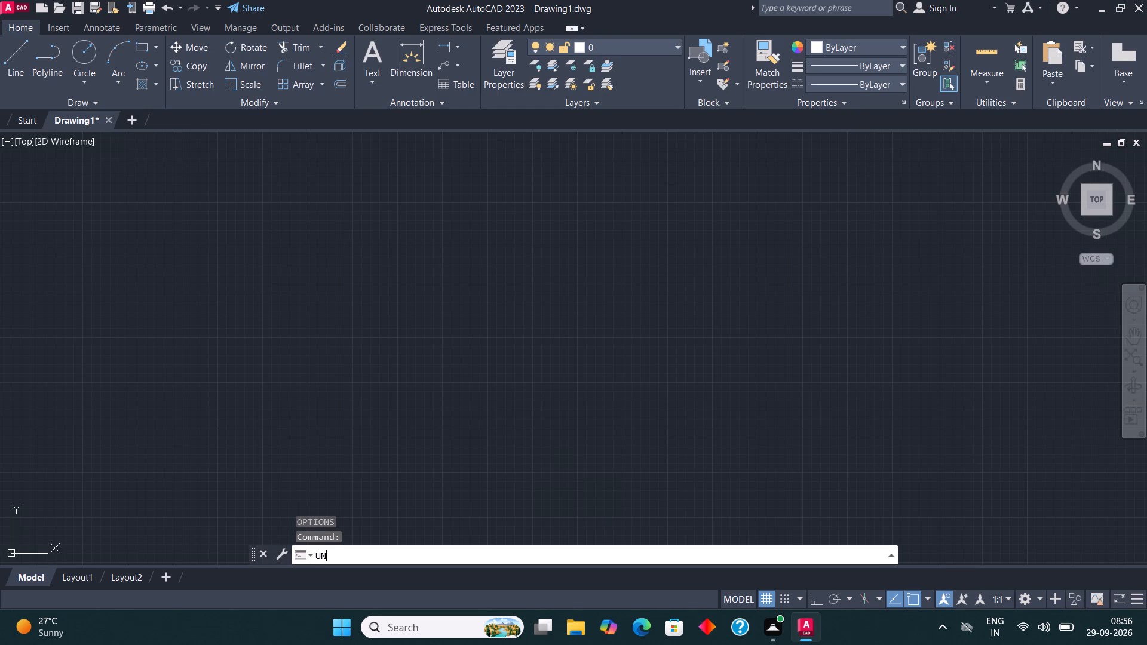
left_click(514, 209)
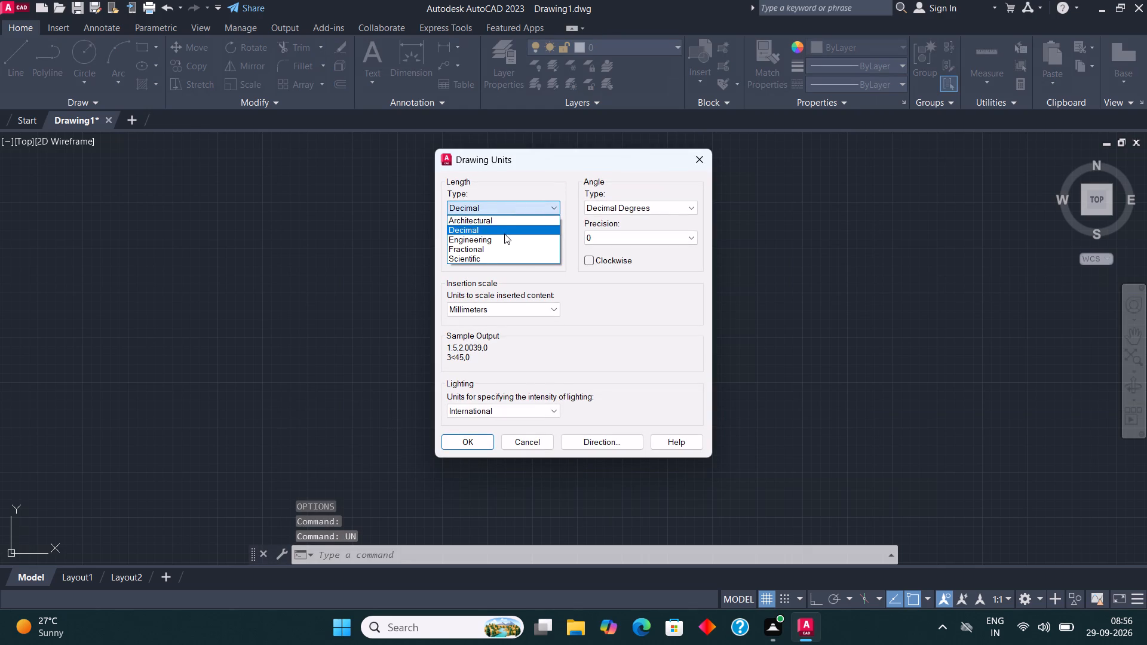
left_click(505, 219)
left_click(501, 234)
left_click(487, 247)
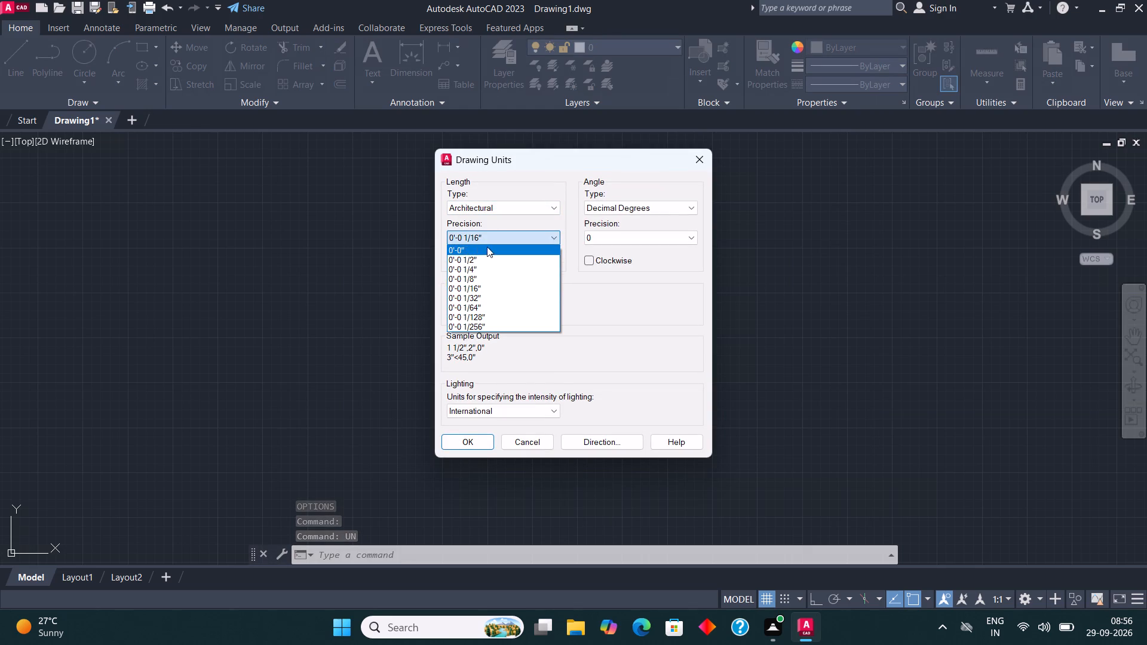
left_click(495, 309)
left_click(487, 327)
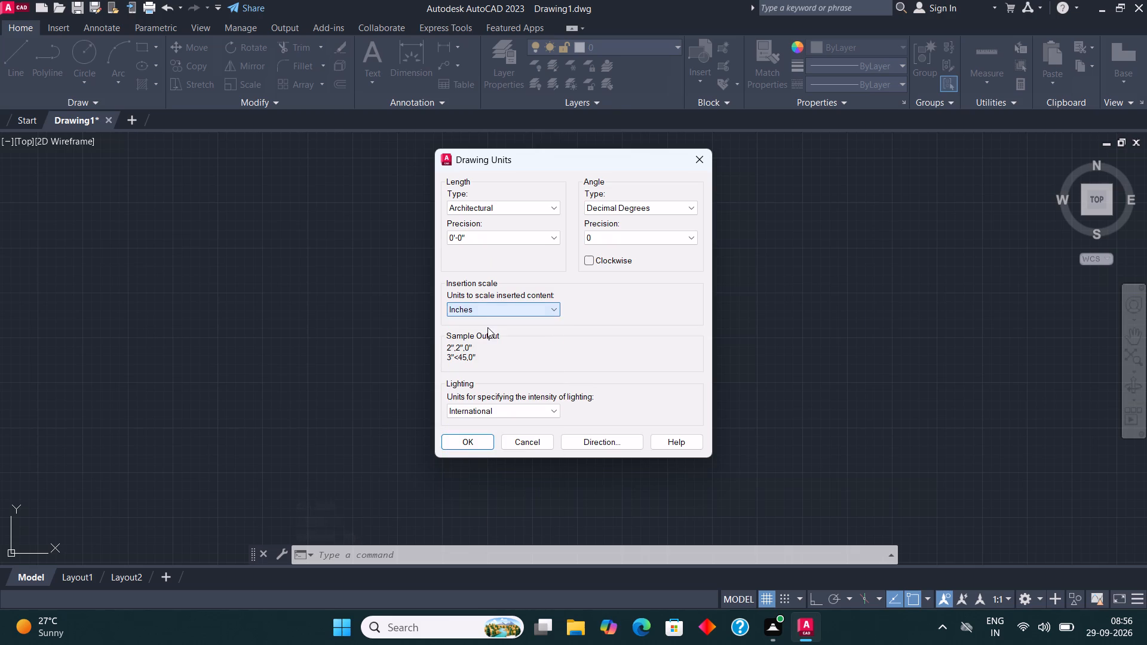
left_click(474, 440)
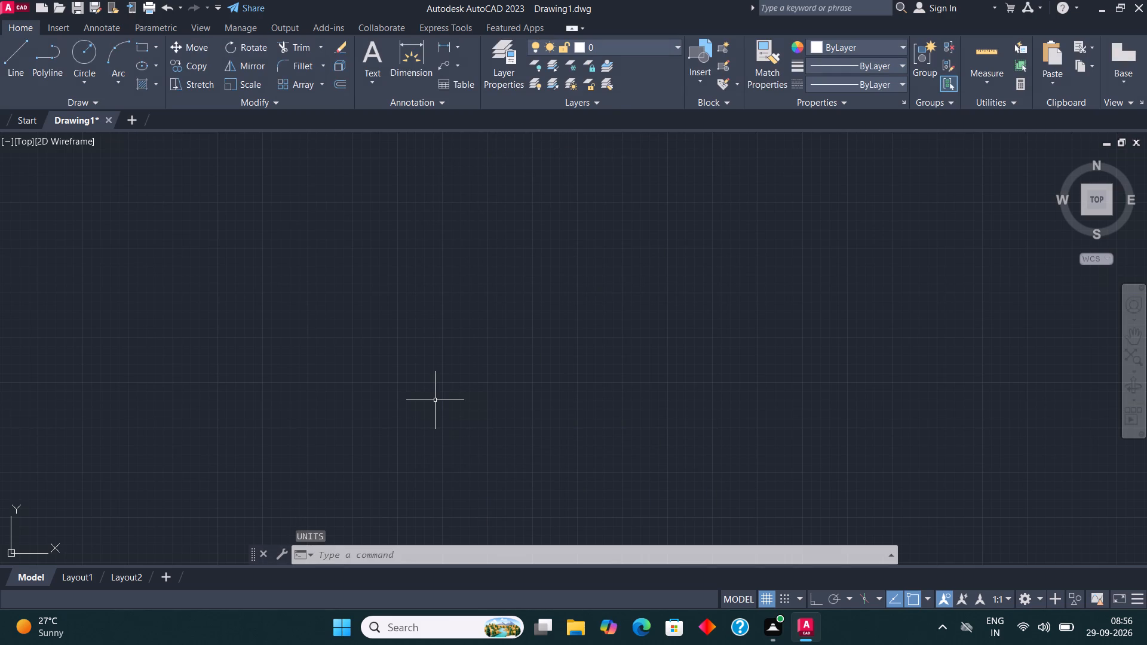
Modify the ISO-25 dimension style's primary units to Architectural format with 0'-0" precision.
type("DIM")
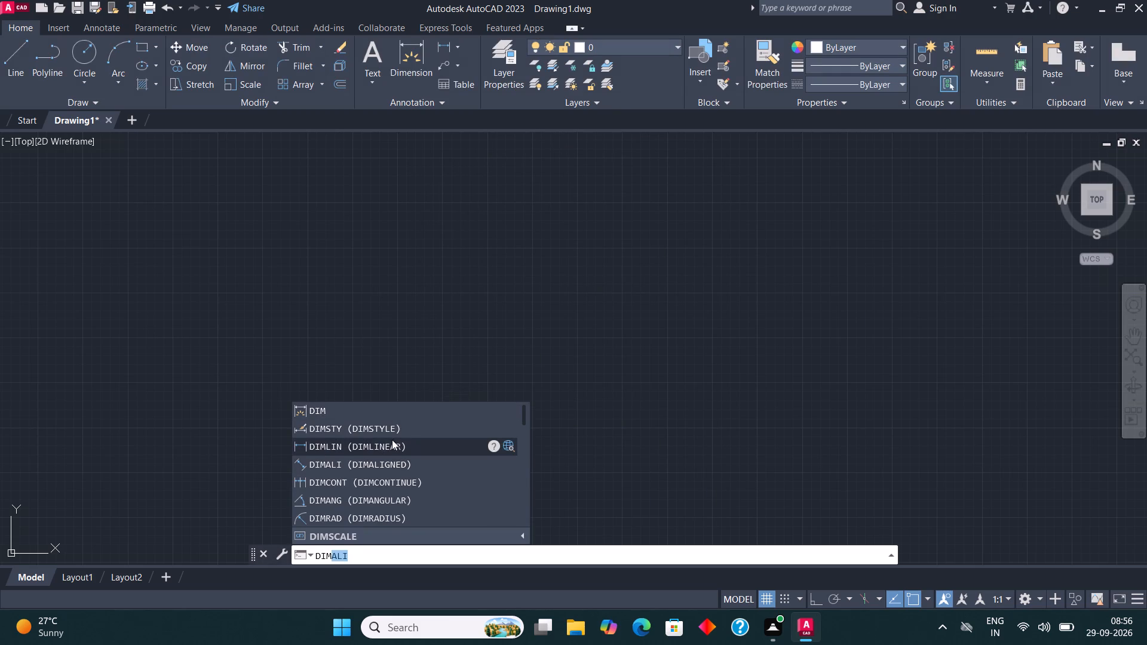
left_click(397, 432)
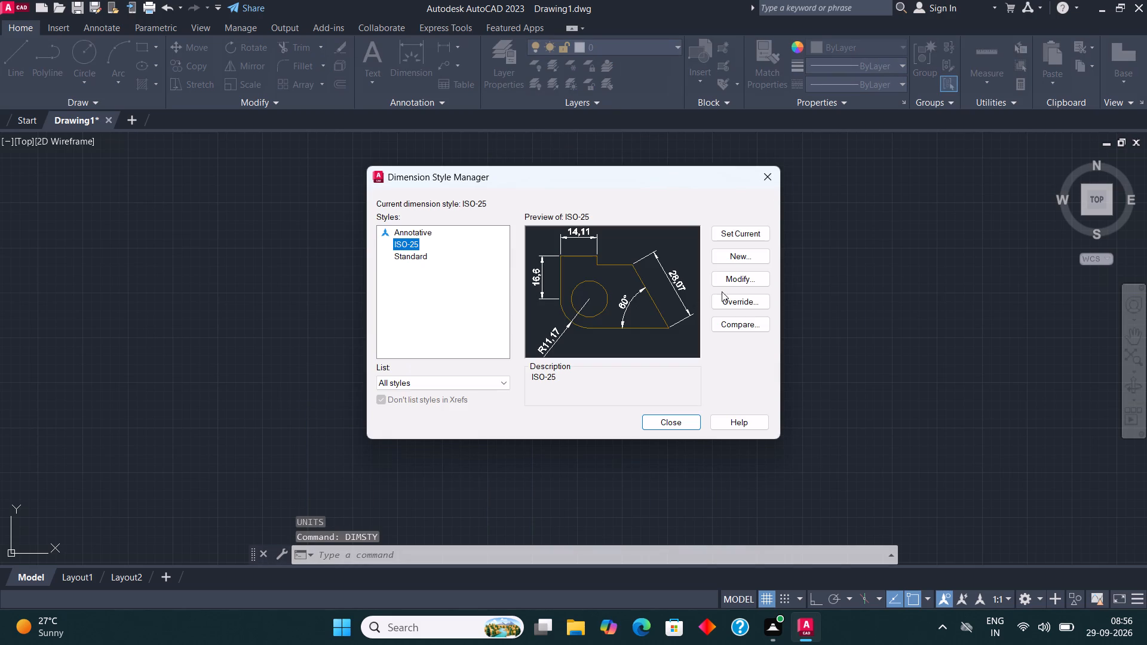
left_click(737, 274)
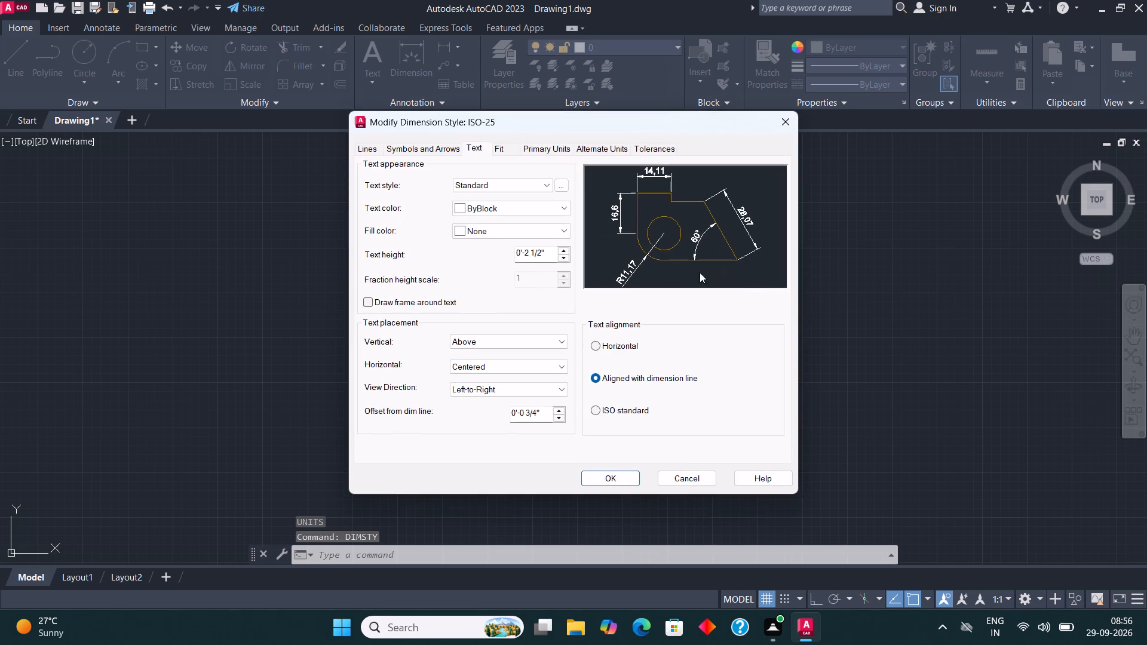
left_click(543, 149)
left_click(530, 176)
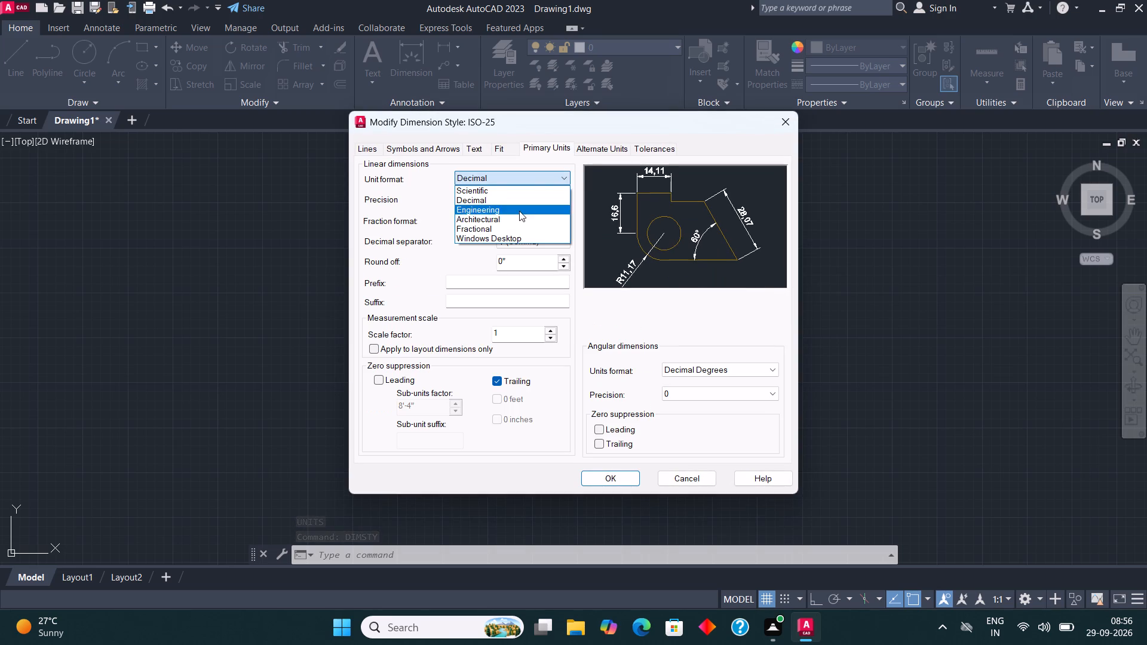
left_click(516, 223)
left_click(510, 202)
left_click(498, 216)
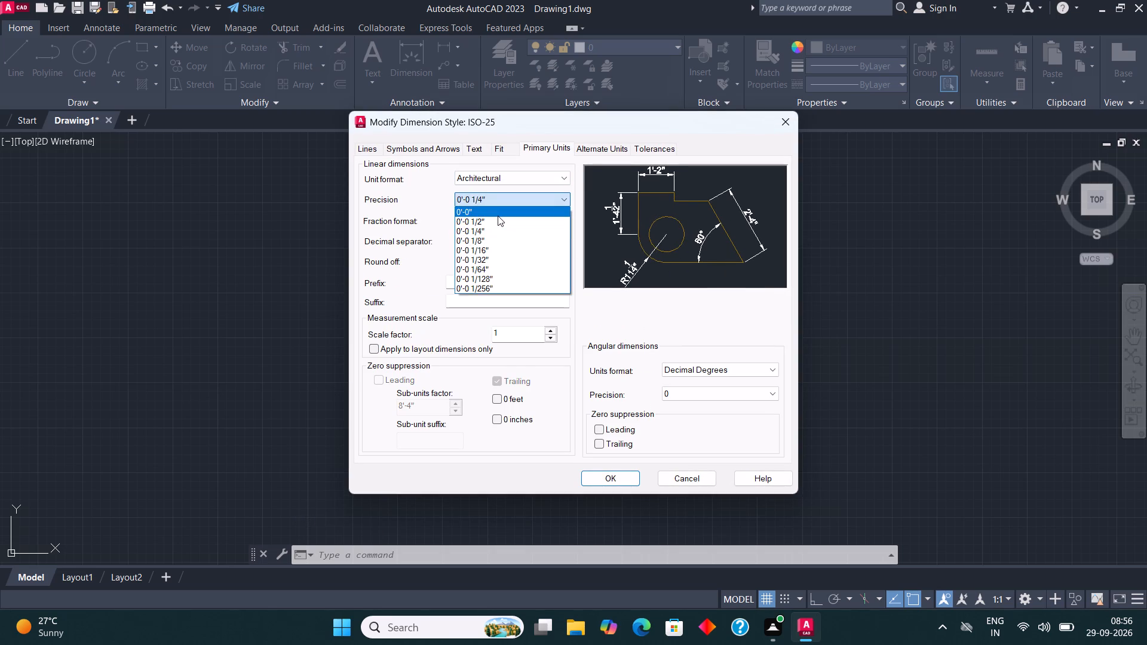
Set the ISO-25 dimension text height to 10" and make the style current.
left_click(474, 147)
left_click_drag(552, 255, 479, 265)
type("10\"")
left_click(603, 486)
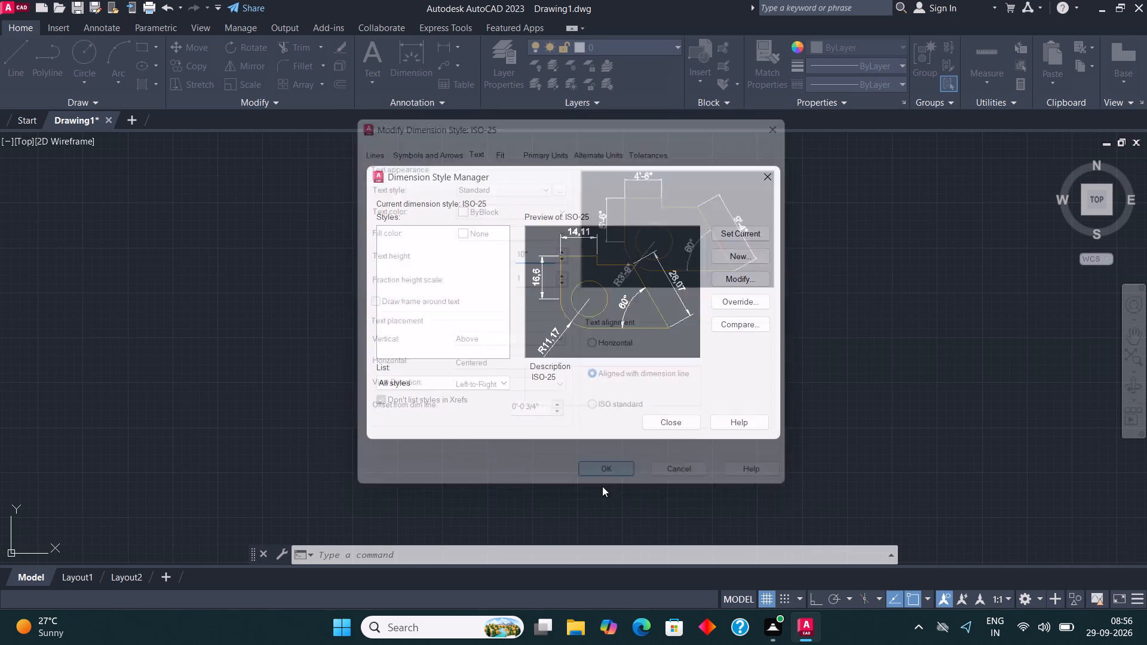
left_click(743, 227)
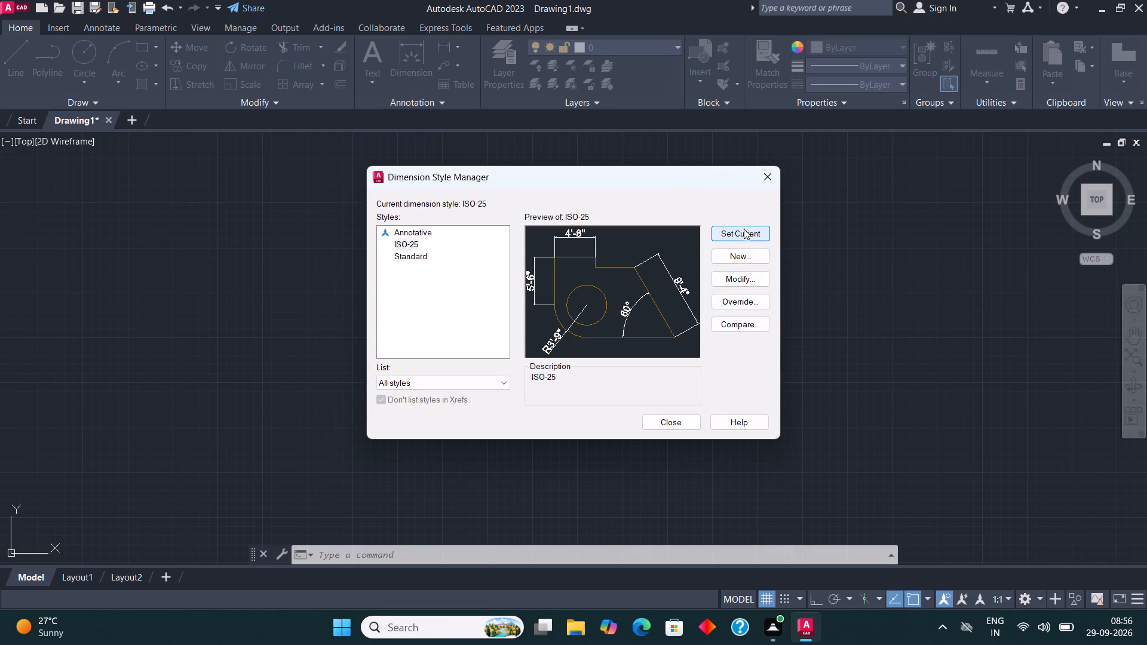
left_click(662, 421)
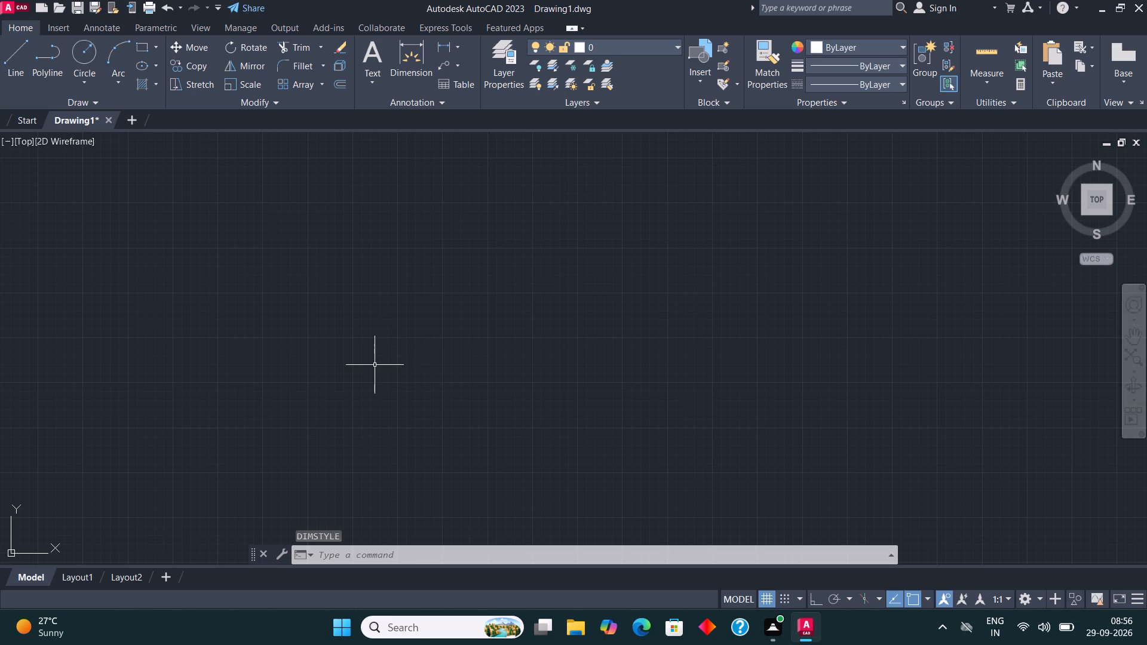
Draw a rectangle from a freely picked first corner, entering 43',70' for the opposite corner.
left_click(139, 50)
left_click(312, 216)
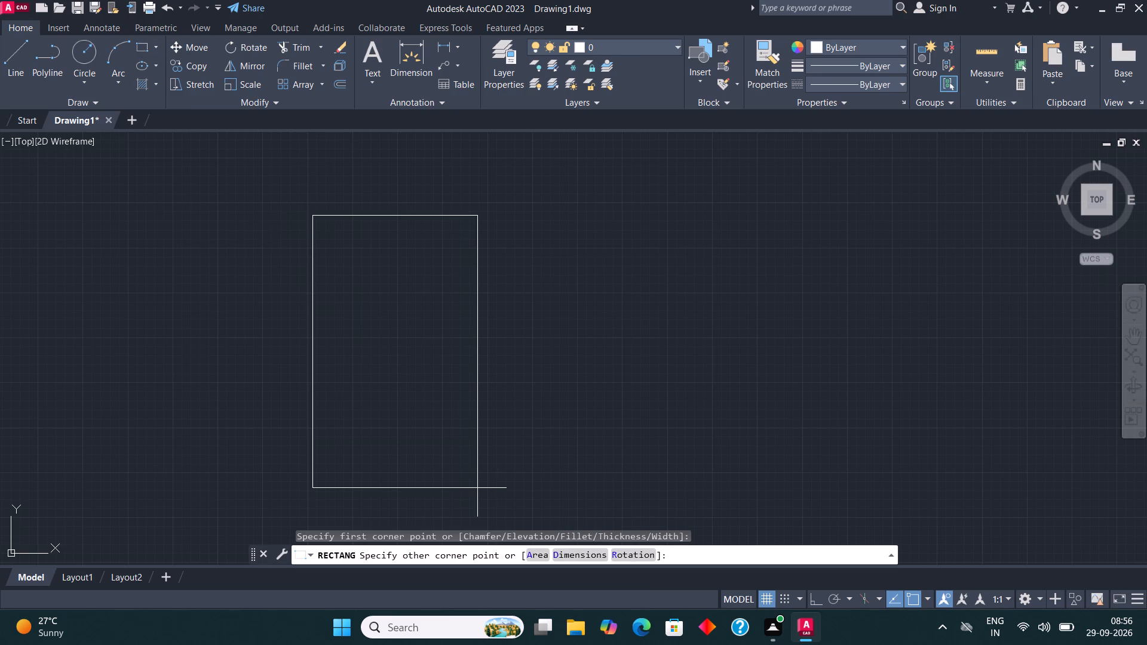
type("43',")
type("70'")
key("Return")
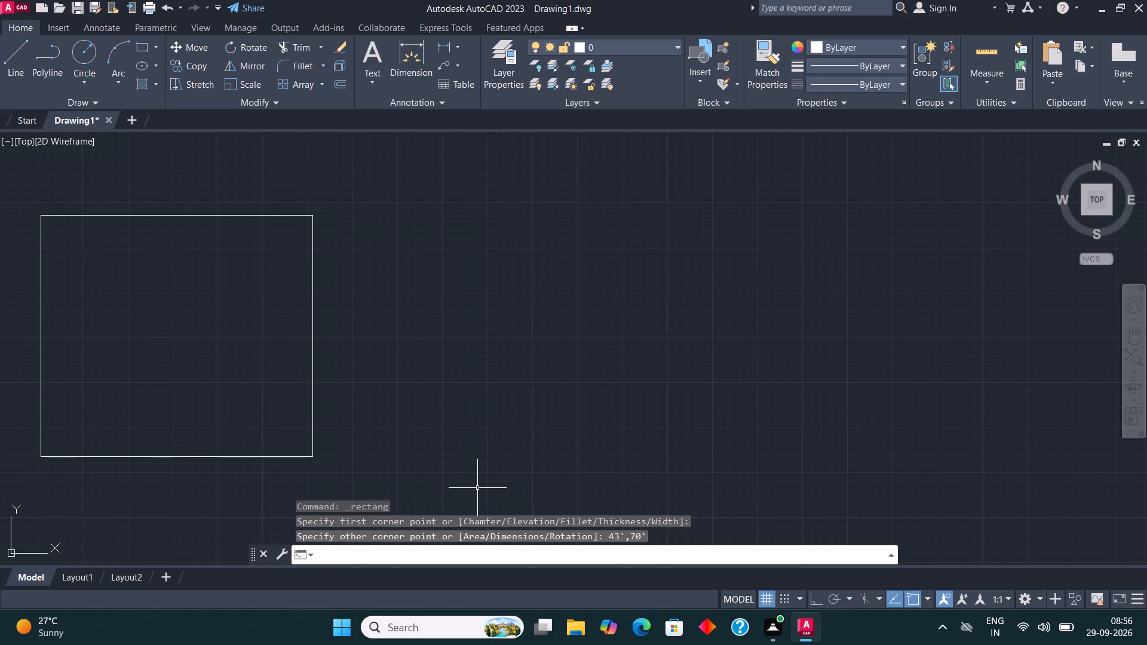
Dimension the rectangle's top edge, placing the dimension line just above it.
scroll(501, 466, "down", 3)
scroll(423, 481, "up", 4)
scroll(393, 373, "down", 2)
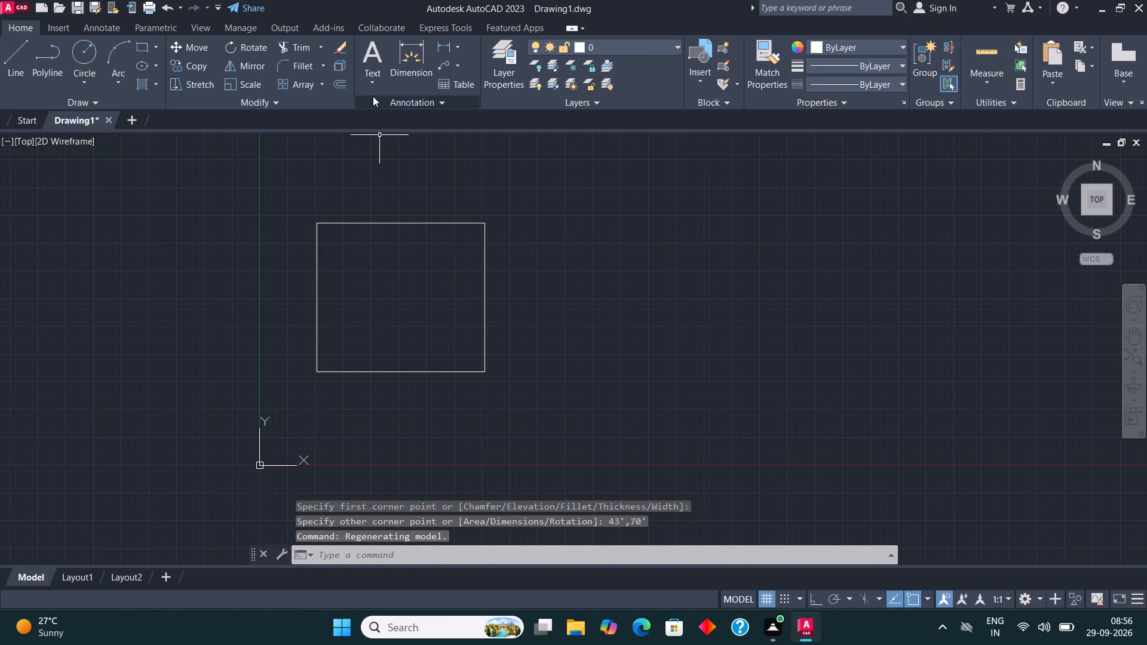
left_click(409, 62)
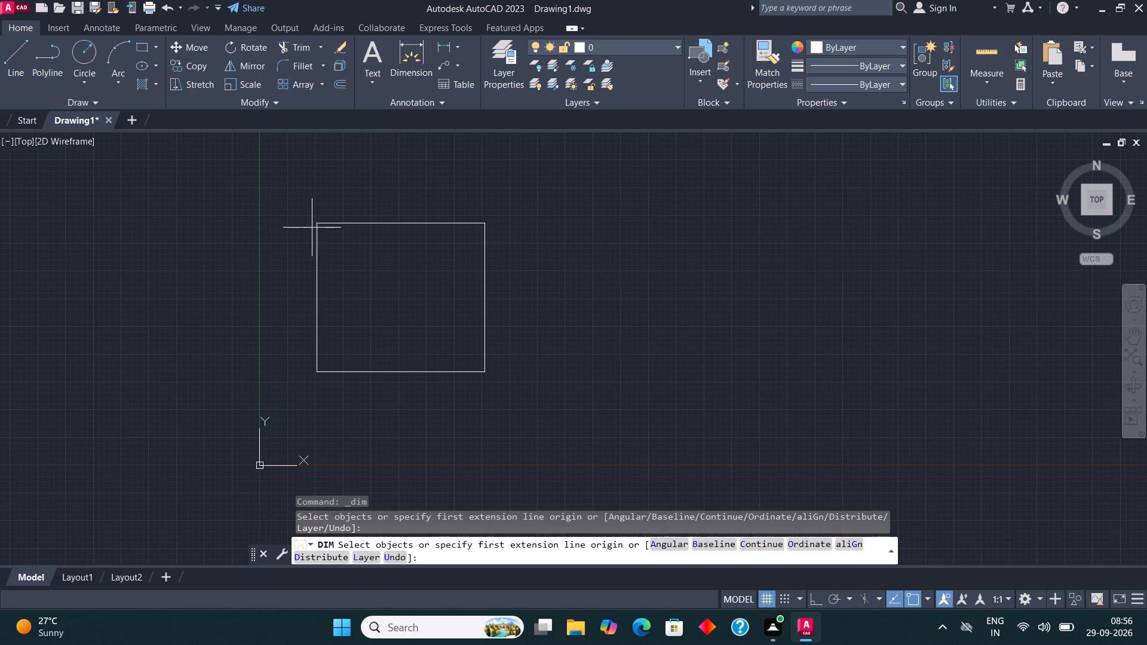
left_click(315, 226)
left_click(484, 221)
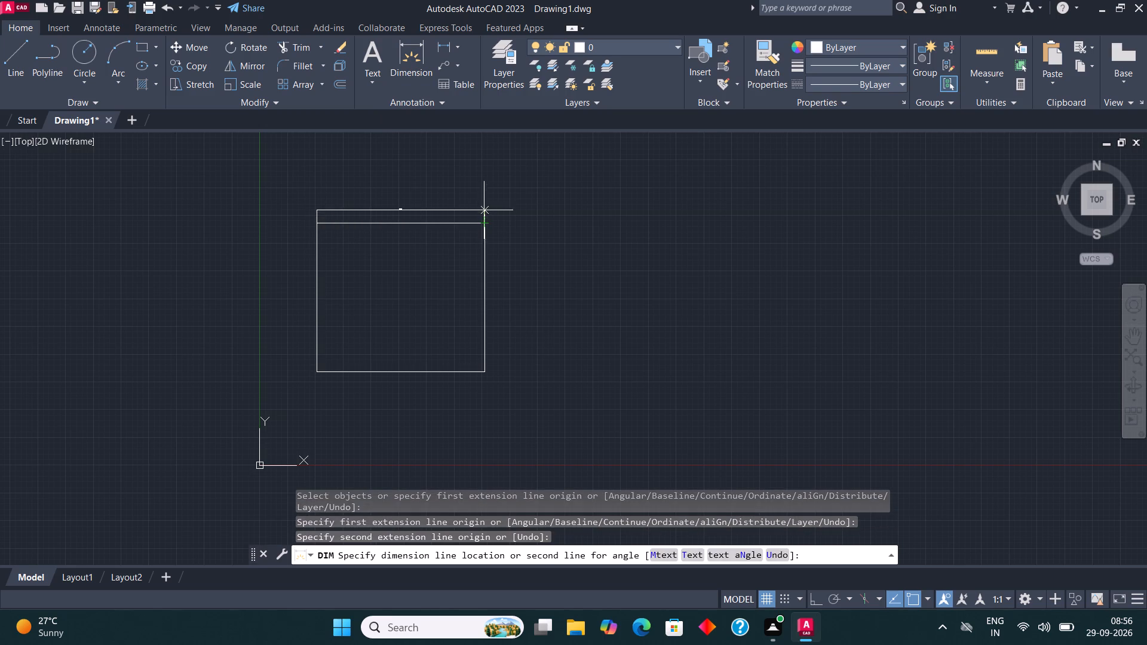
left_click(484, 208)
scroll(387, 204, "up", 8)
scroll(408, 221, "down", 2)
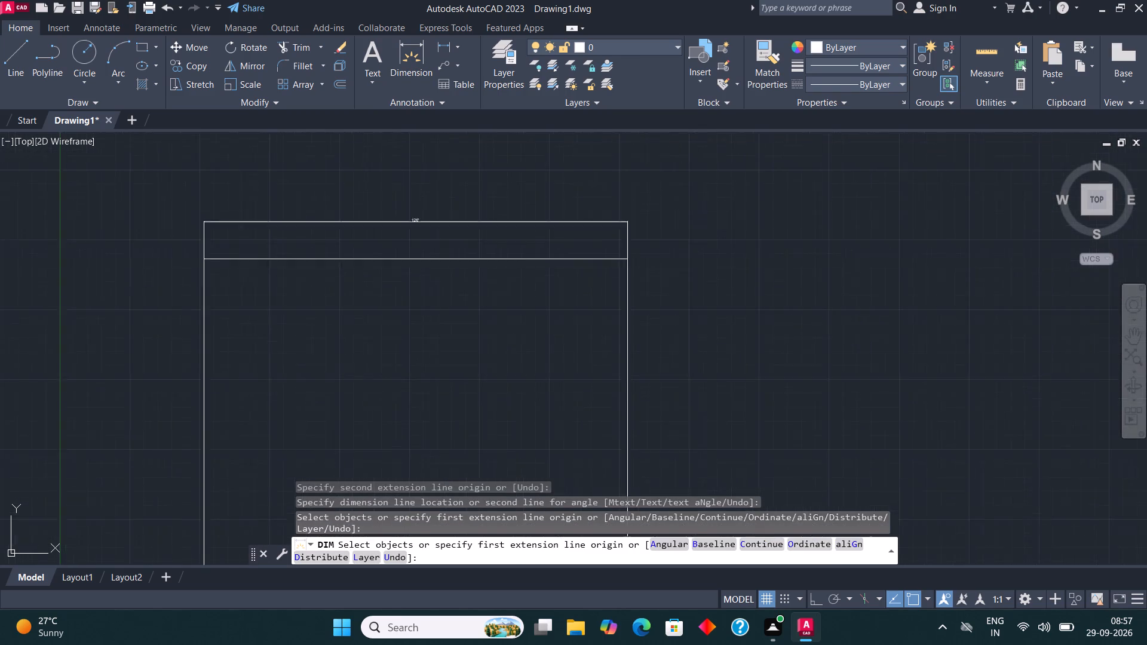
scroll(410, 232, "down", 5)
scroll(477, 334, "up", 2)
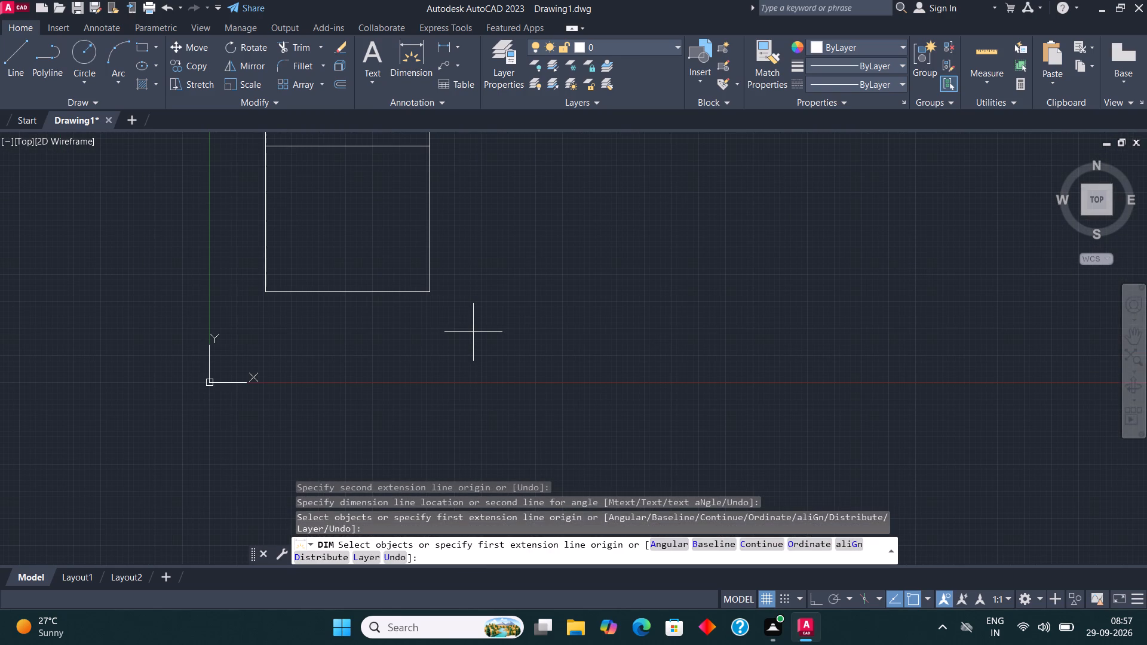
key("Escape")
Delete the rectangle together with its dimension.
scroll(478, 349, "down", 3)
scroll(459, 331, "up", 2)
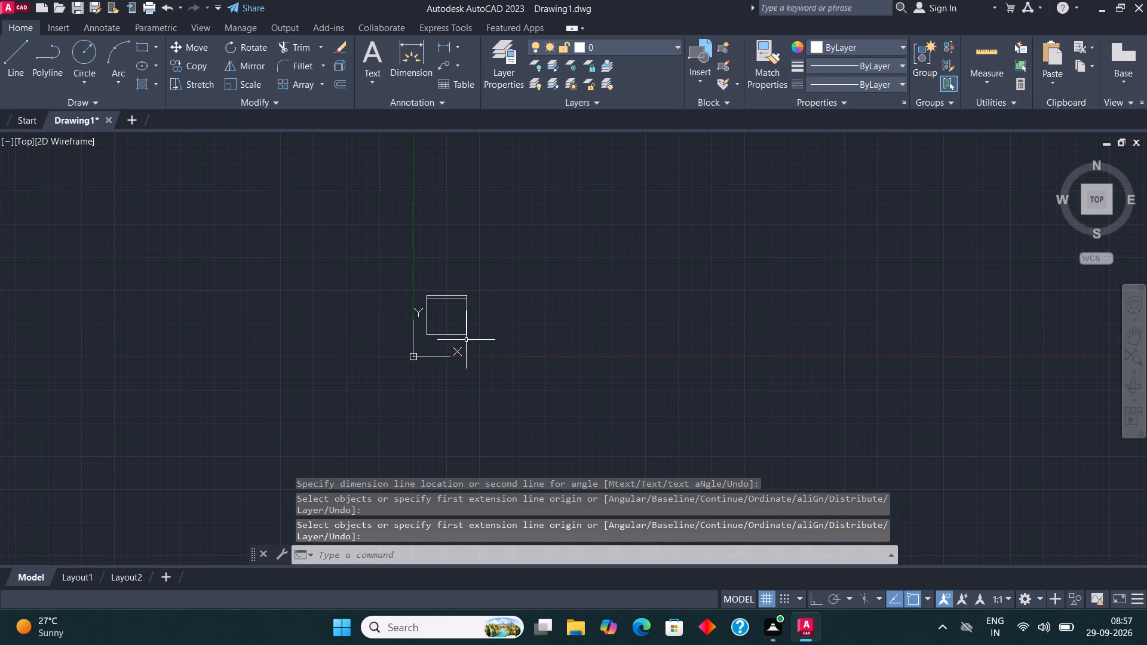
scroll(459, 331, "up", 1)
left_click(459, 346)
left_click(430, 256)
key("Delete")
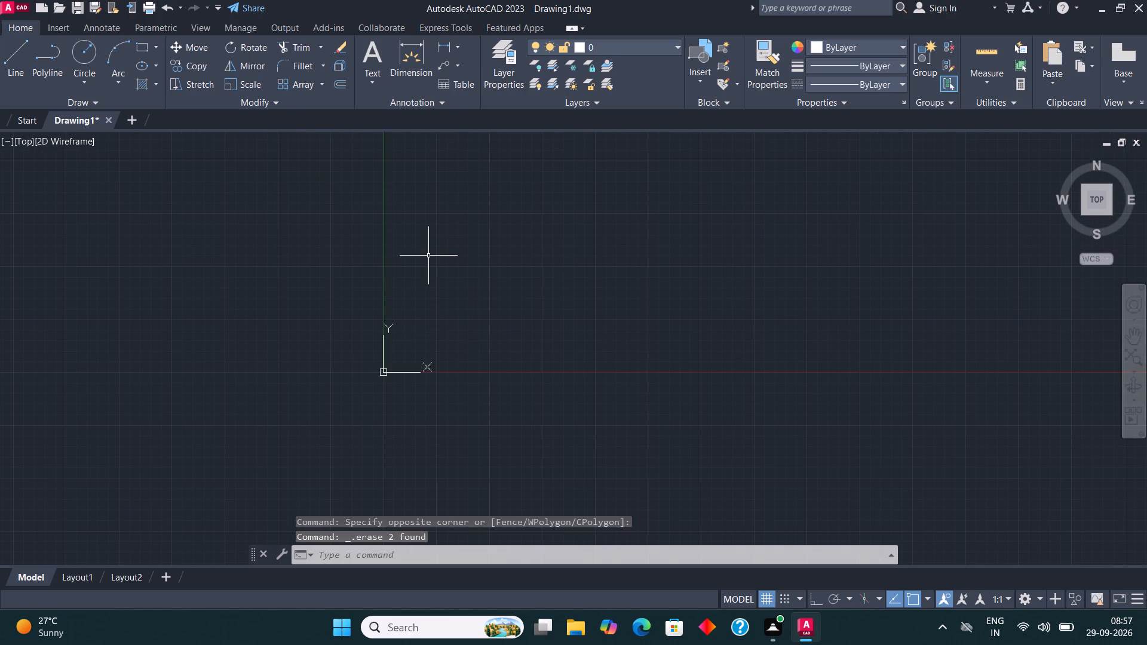
Check the drawing units settings and close them without changes.
type("UN")
key("Return")
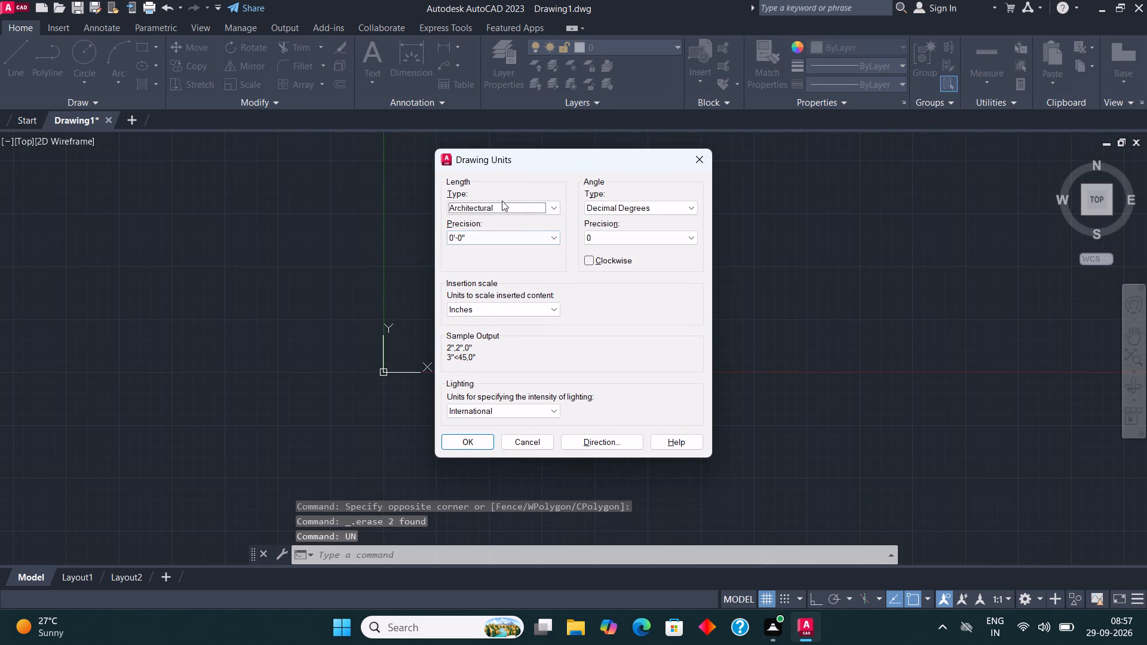
left_click(699, 152)
Review the ISO-25 dimension style's primary units and text settings, accept them unchanged, and set ISO-25 as the current style.
scroll(281, 471, "down", 3)
scroll(378, 389, "up", 3)
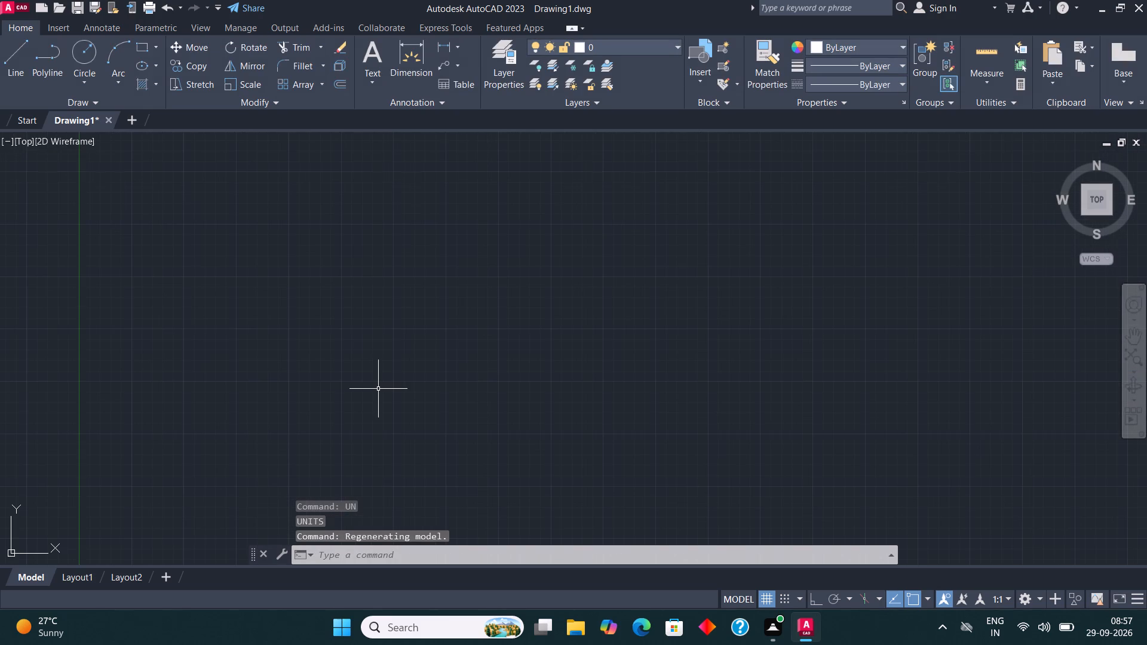
type("DIM")
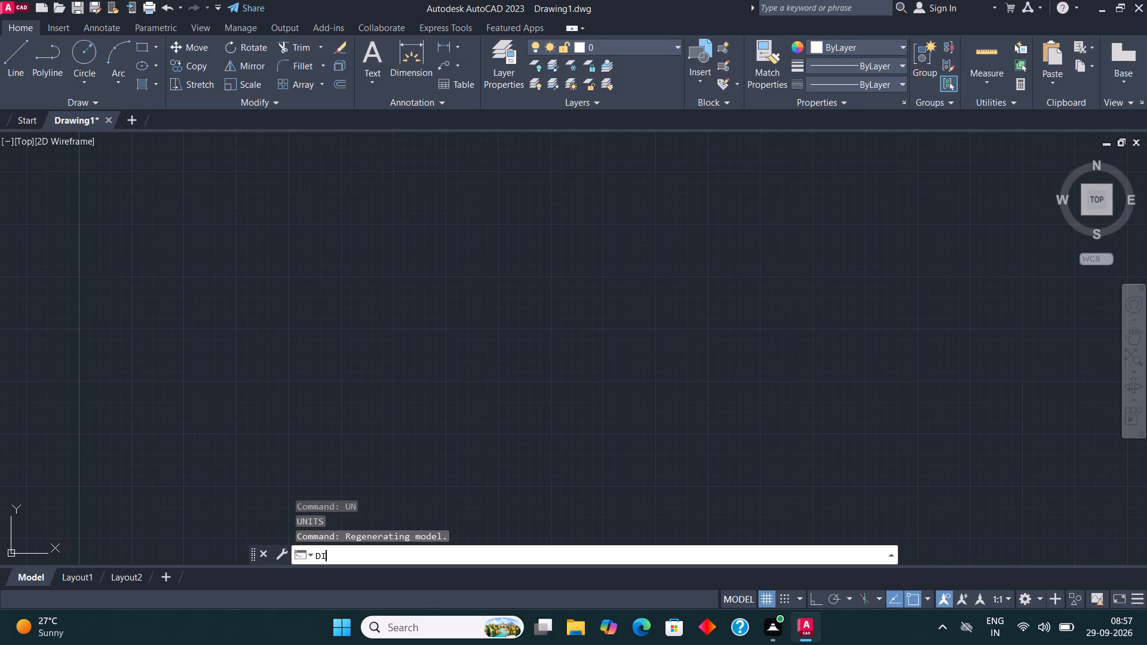
left_click(376, 425)
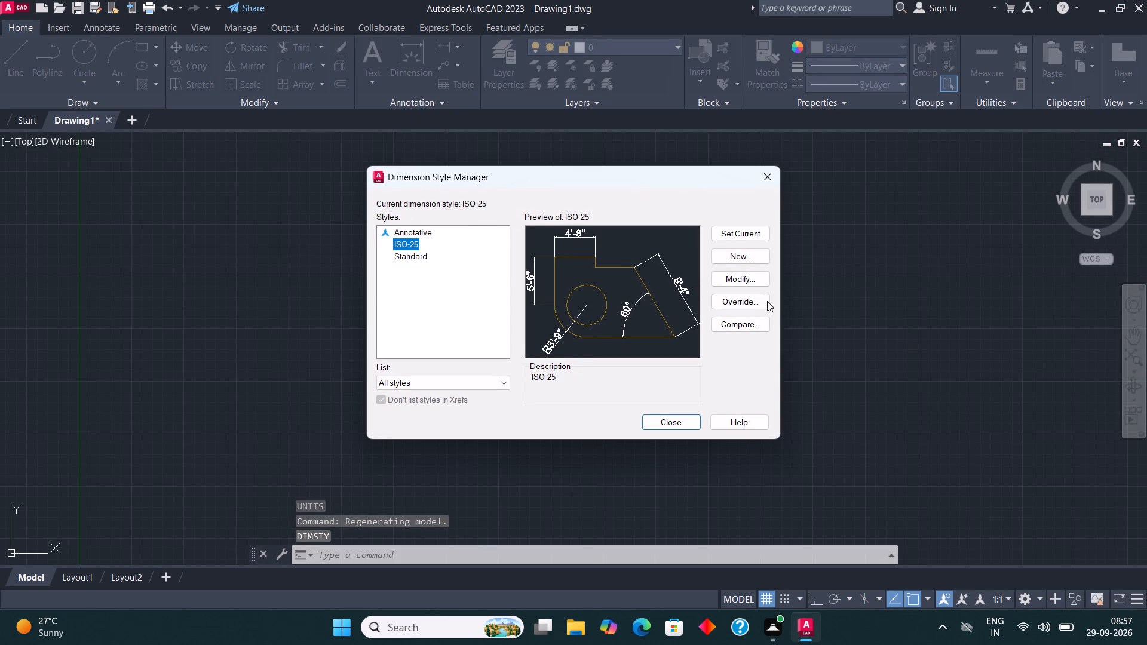
left_click(738, 278)
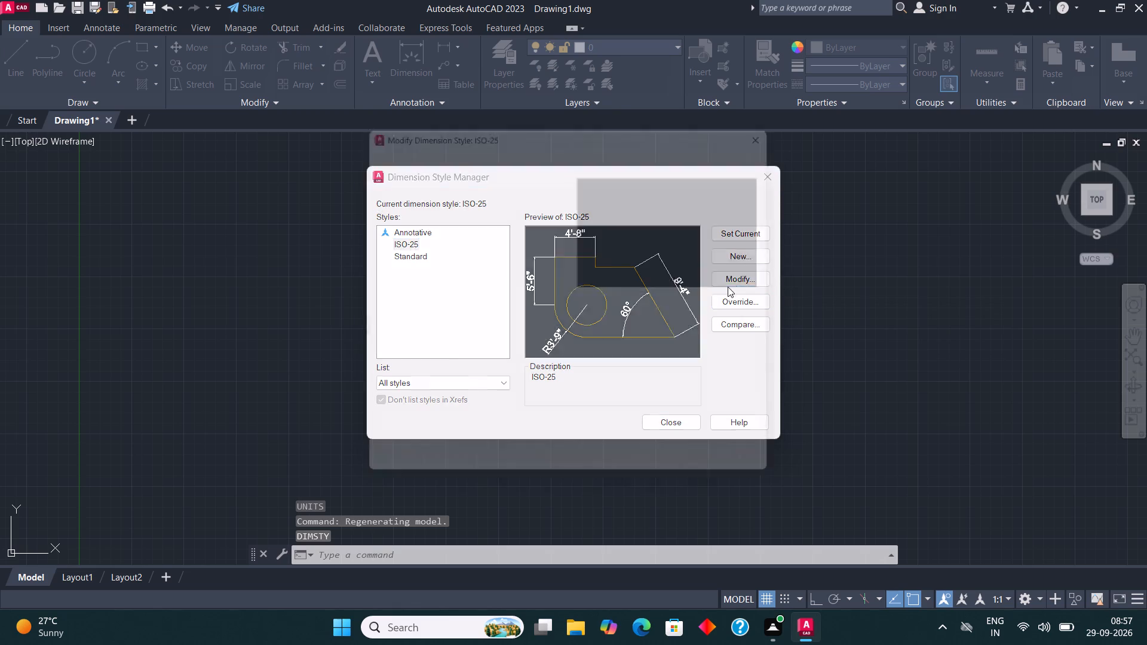
left_click(547, 149)
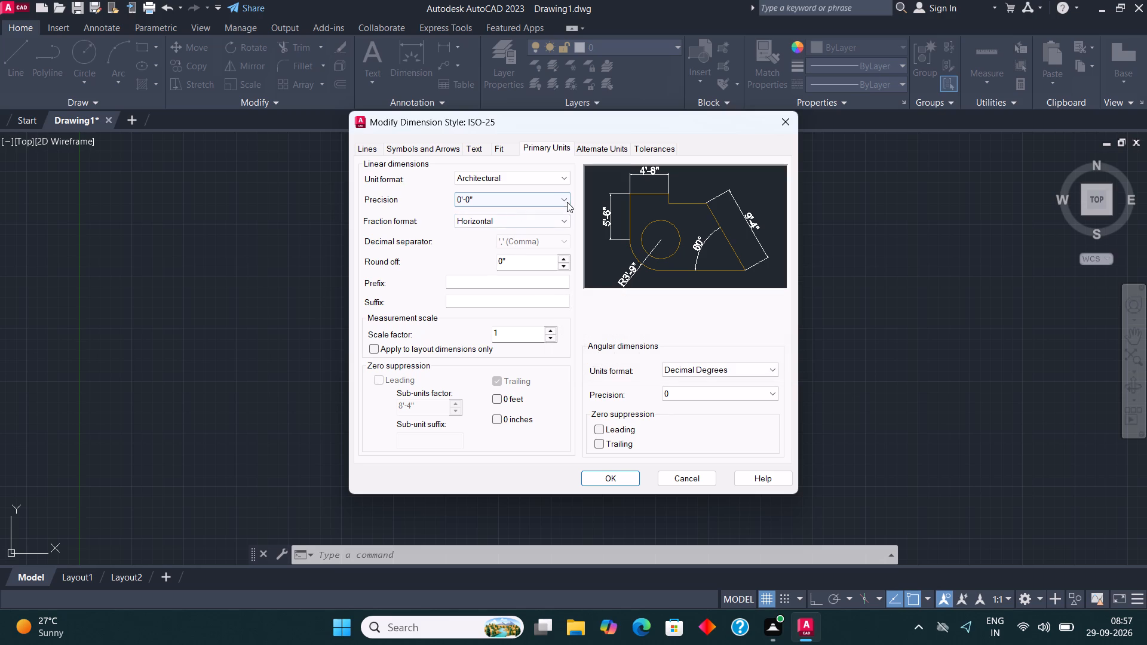
left_click(543, 146)
left_click(490, 174)
left_click(483, 218)
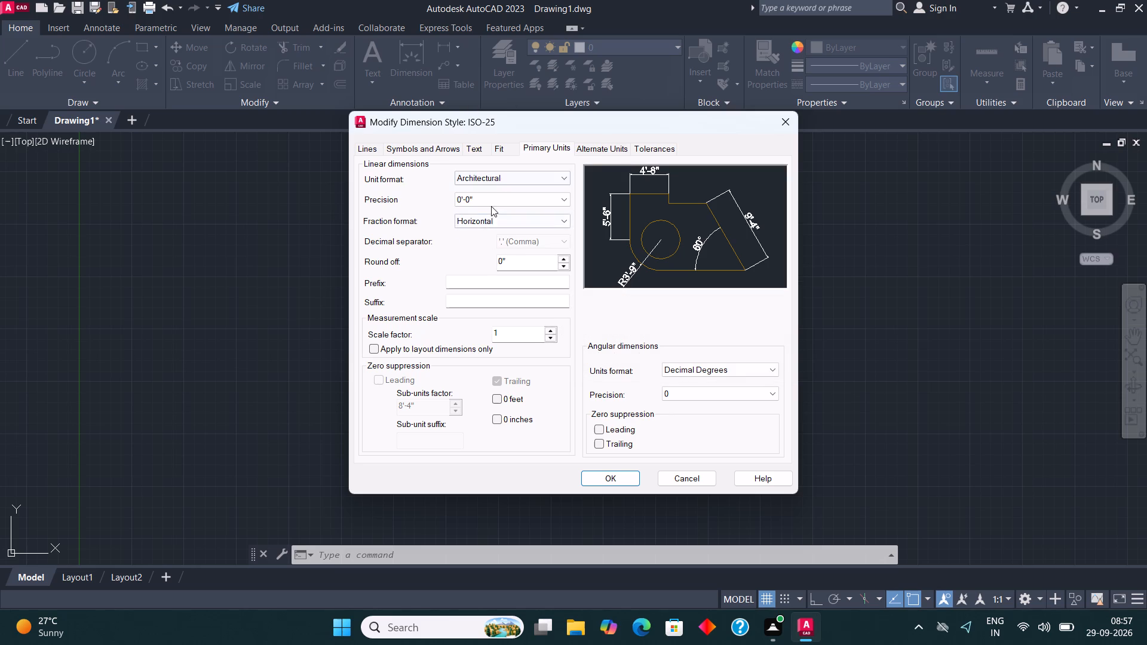
left_click(493, 202)
left_click(489, 209)
left_click(468, 149)
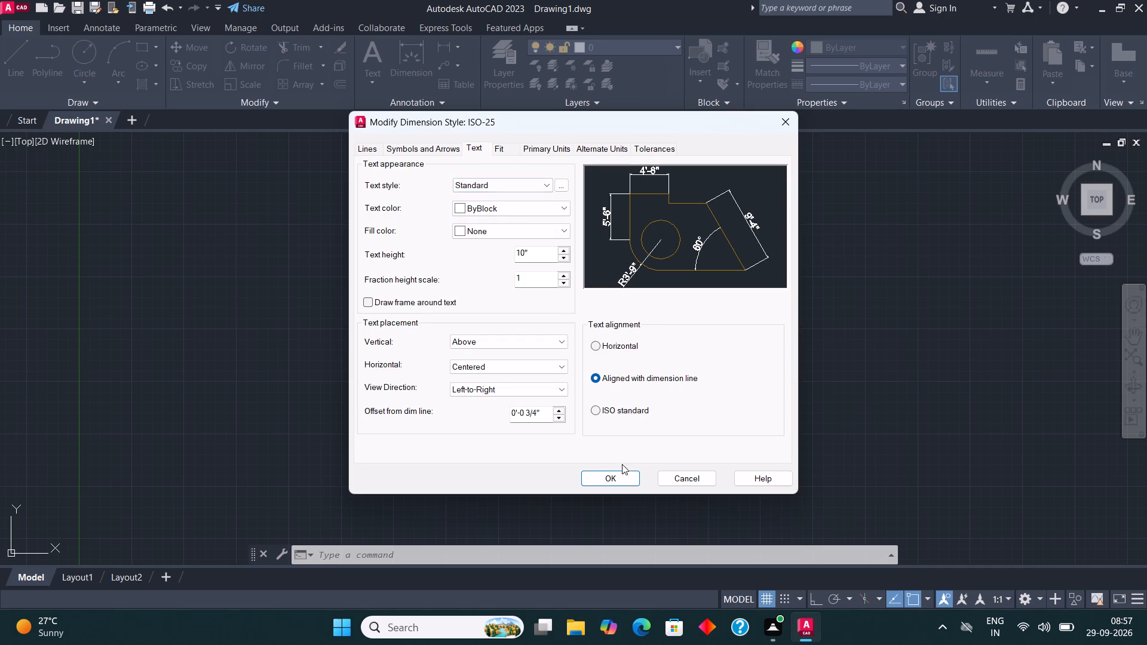
left_click(614, 477)
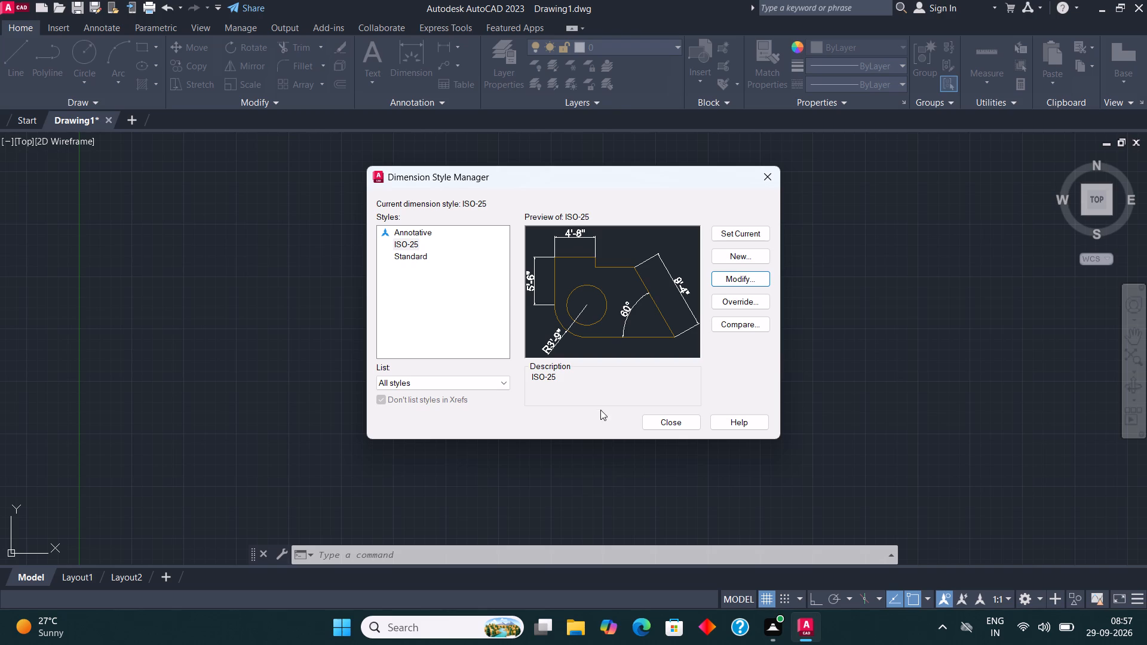
left_click(735, 239)
left_click(661, 428)
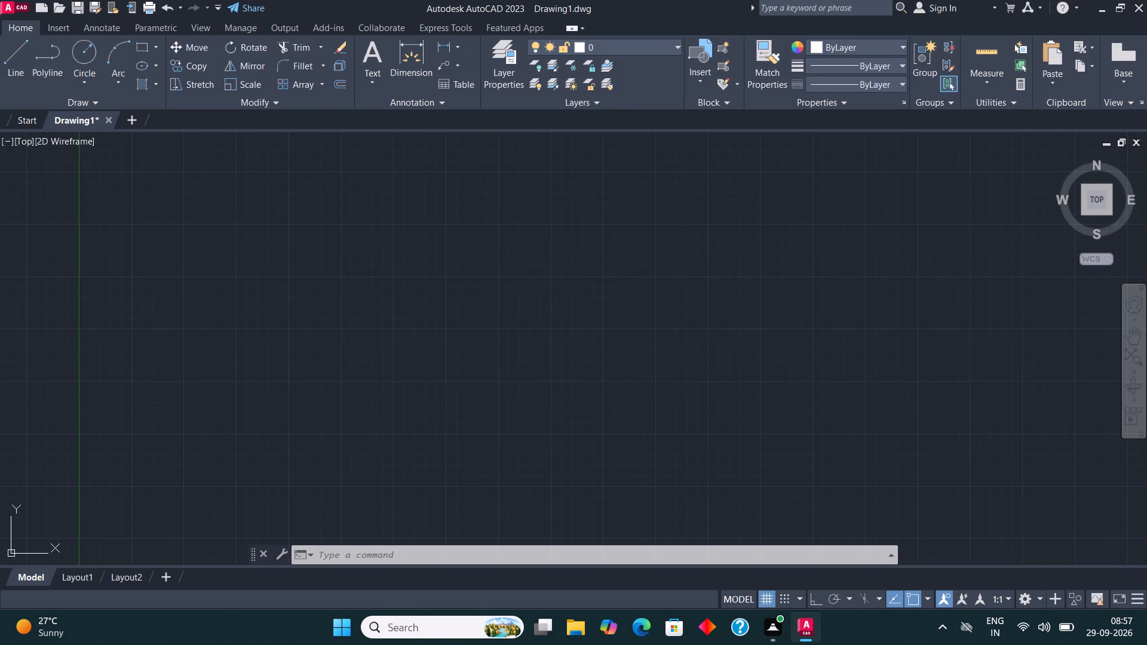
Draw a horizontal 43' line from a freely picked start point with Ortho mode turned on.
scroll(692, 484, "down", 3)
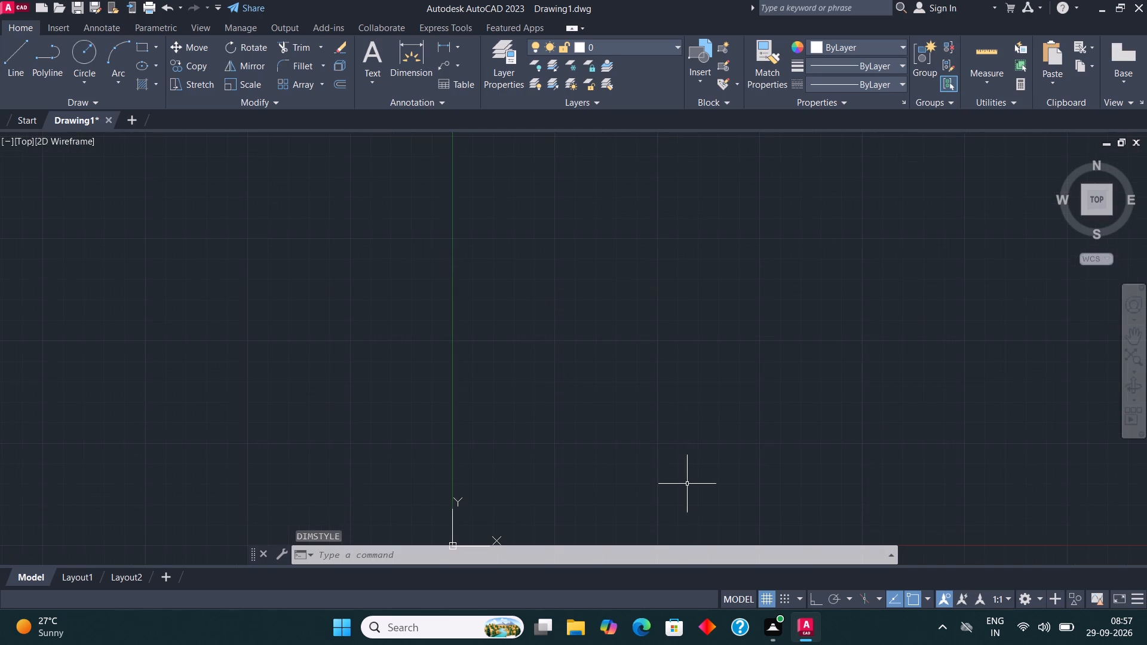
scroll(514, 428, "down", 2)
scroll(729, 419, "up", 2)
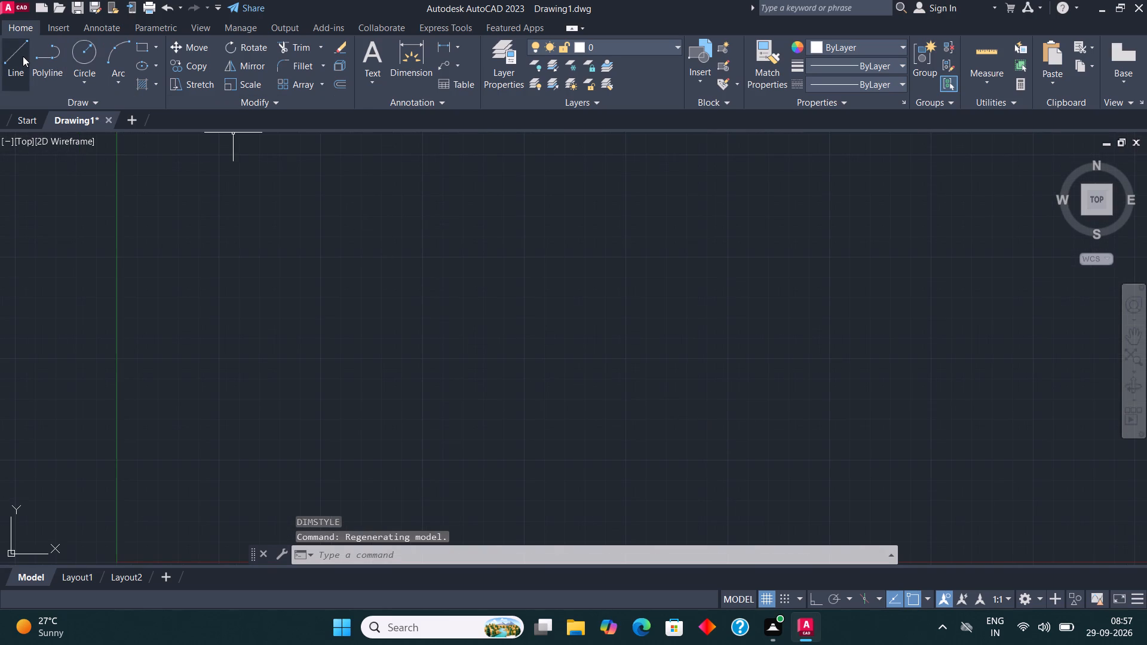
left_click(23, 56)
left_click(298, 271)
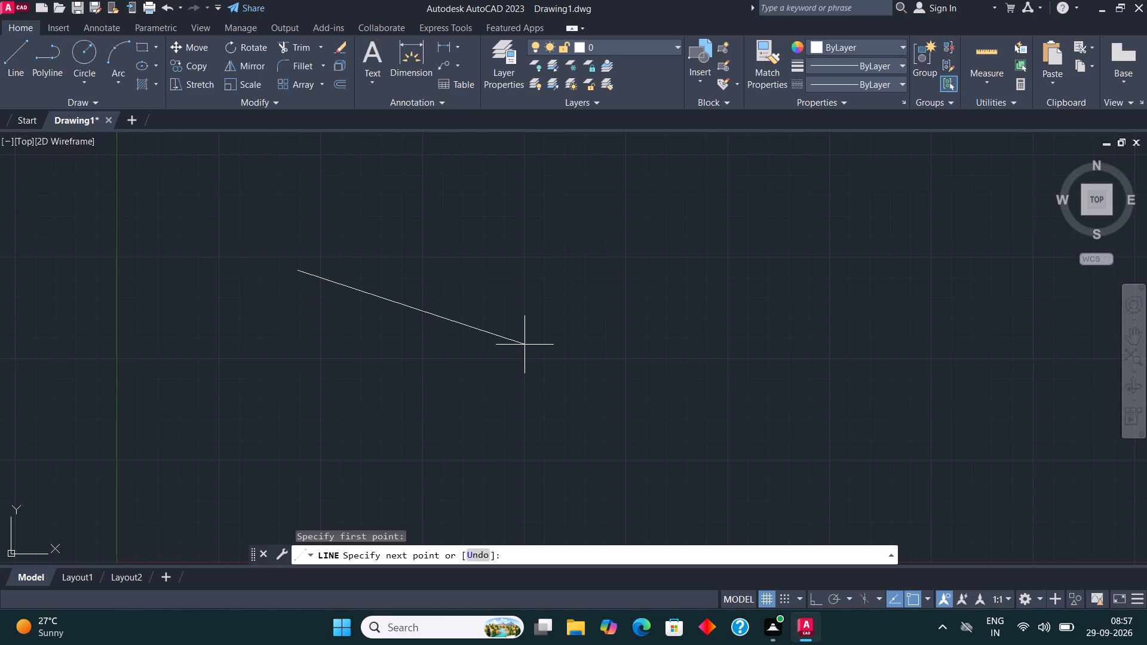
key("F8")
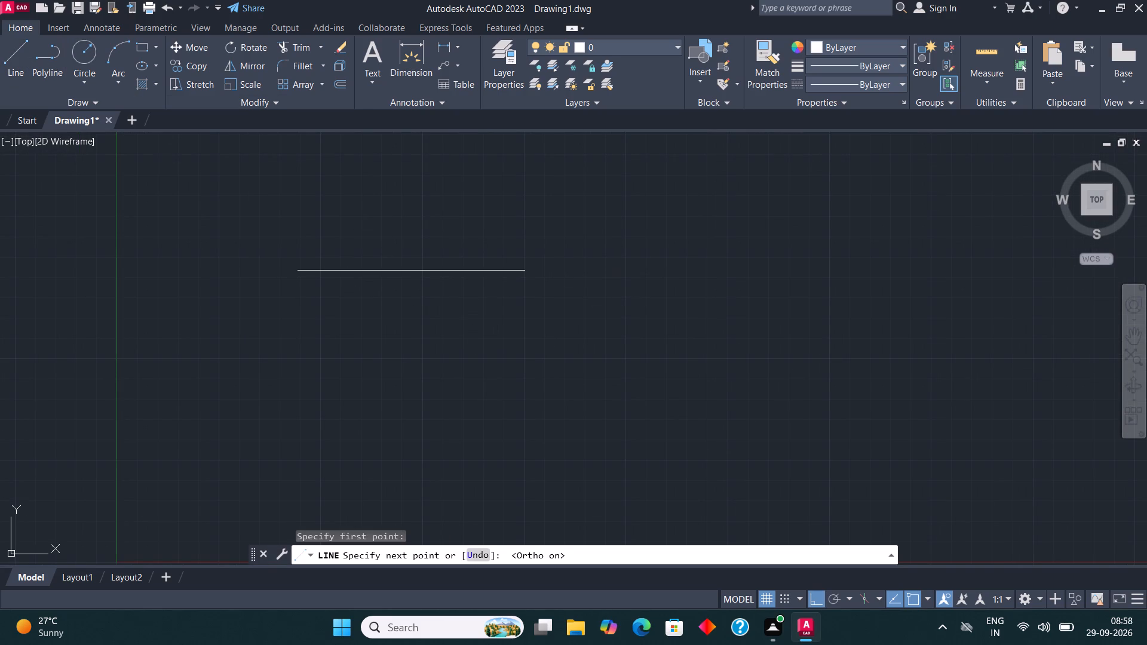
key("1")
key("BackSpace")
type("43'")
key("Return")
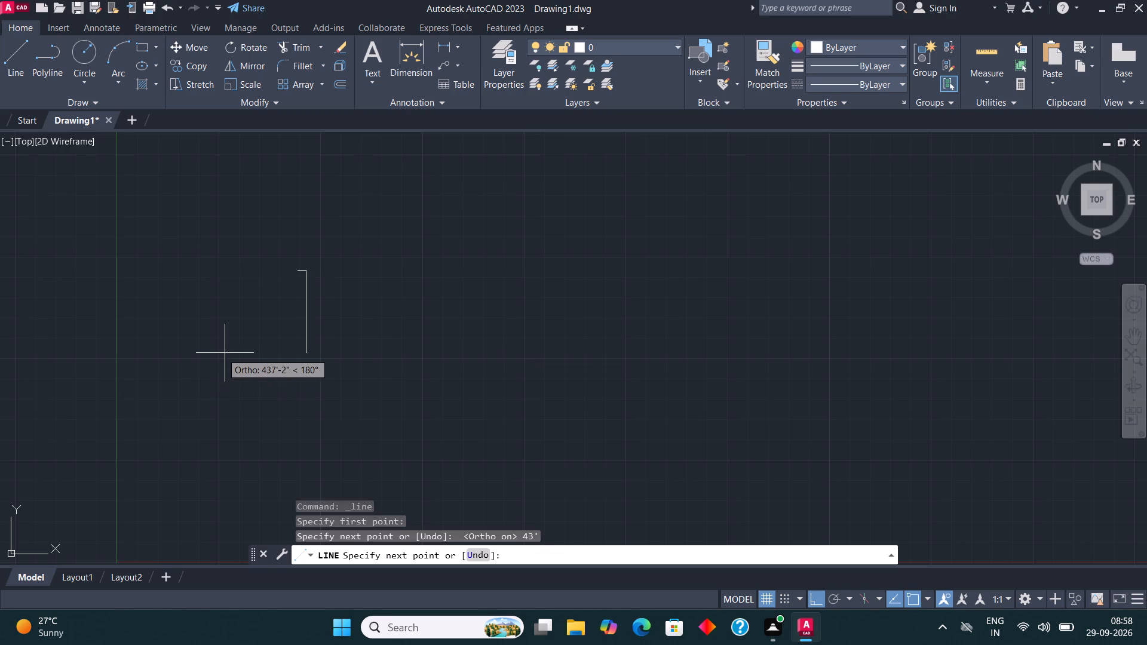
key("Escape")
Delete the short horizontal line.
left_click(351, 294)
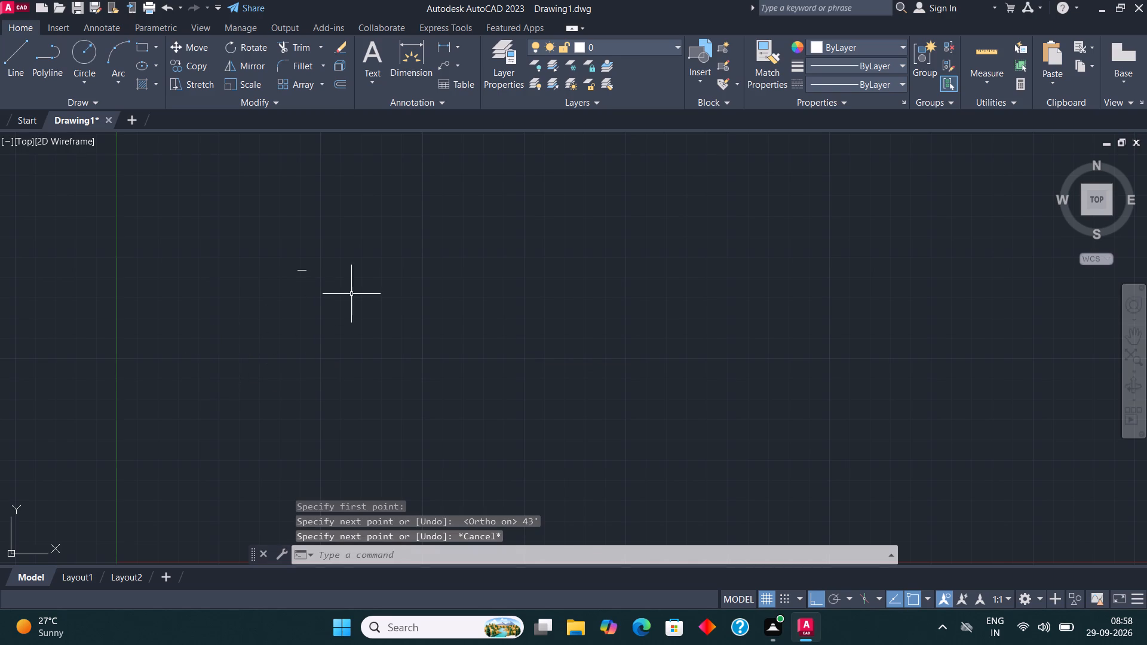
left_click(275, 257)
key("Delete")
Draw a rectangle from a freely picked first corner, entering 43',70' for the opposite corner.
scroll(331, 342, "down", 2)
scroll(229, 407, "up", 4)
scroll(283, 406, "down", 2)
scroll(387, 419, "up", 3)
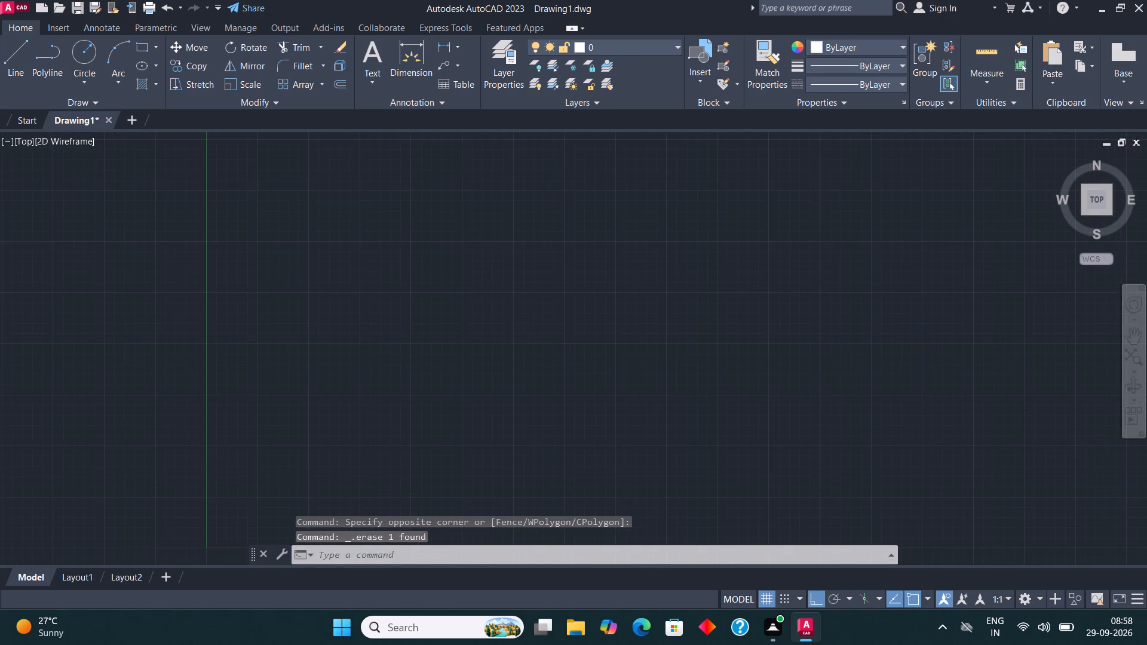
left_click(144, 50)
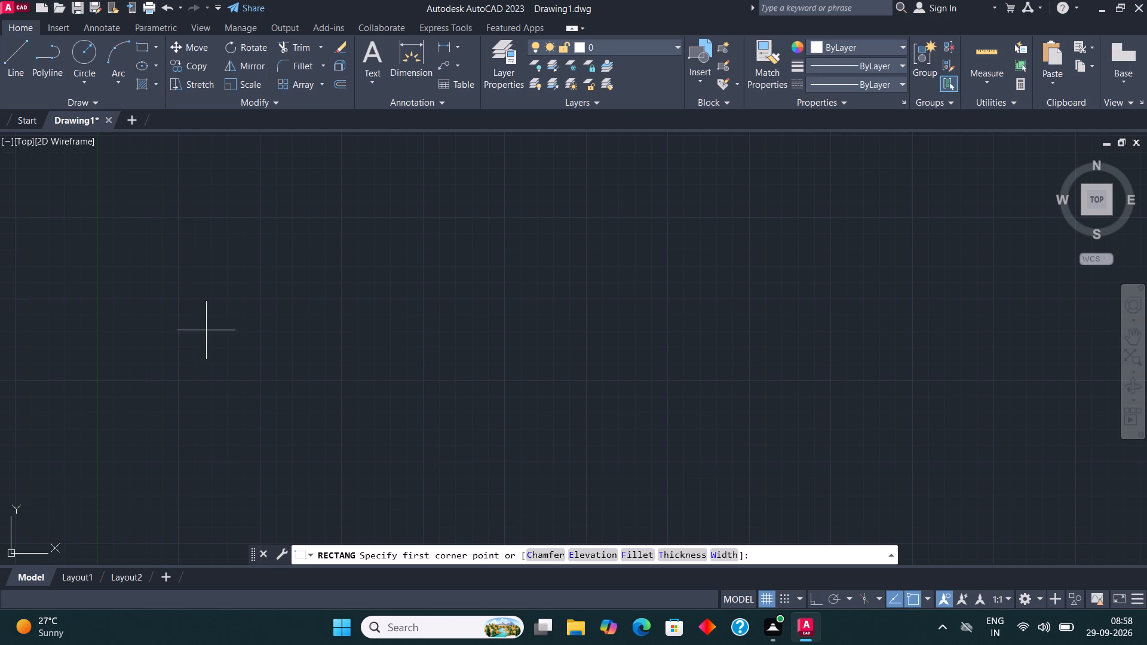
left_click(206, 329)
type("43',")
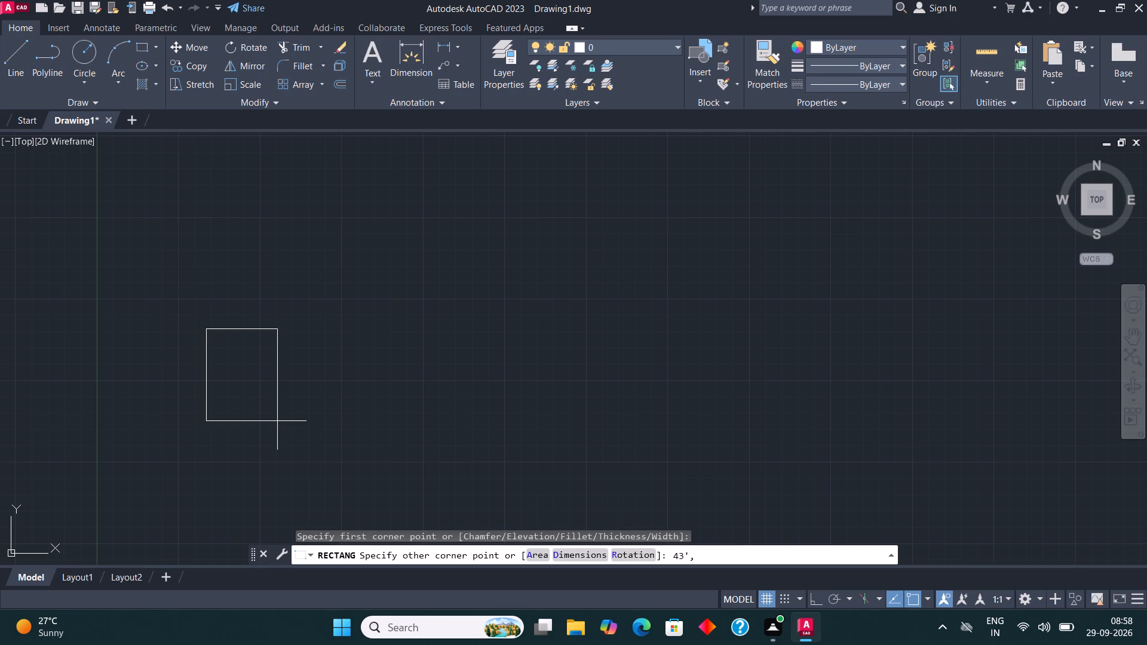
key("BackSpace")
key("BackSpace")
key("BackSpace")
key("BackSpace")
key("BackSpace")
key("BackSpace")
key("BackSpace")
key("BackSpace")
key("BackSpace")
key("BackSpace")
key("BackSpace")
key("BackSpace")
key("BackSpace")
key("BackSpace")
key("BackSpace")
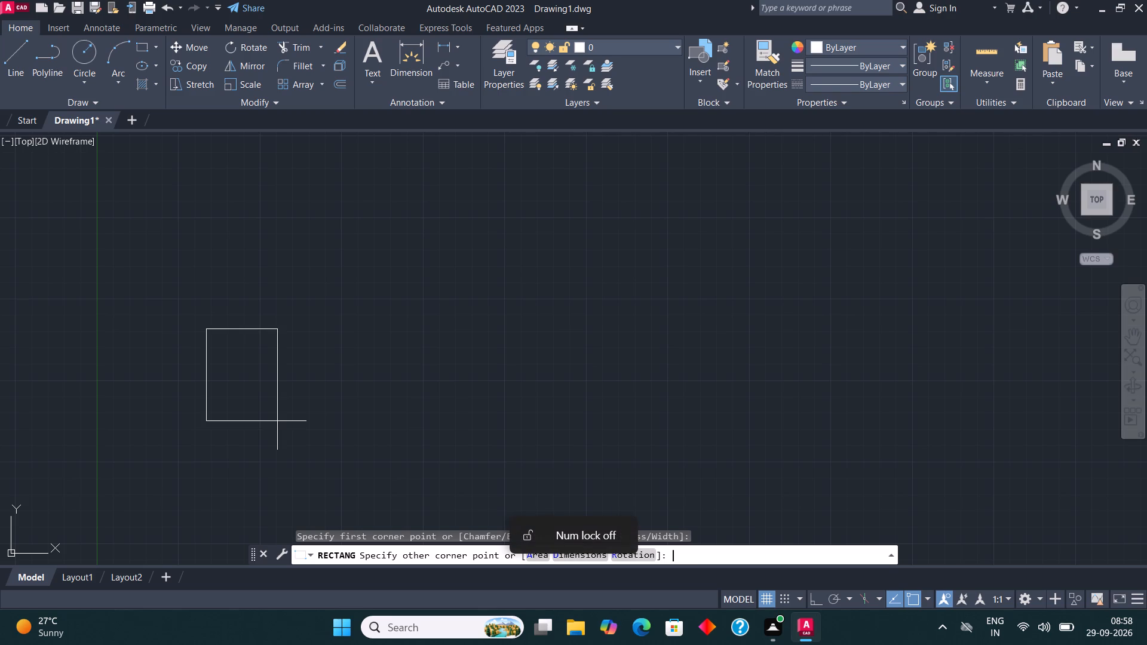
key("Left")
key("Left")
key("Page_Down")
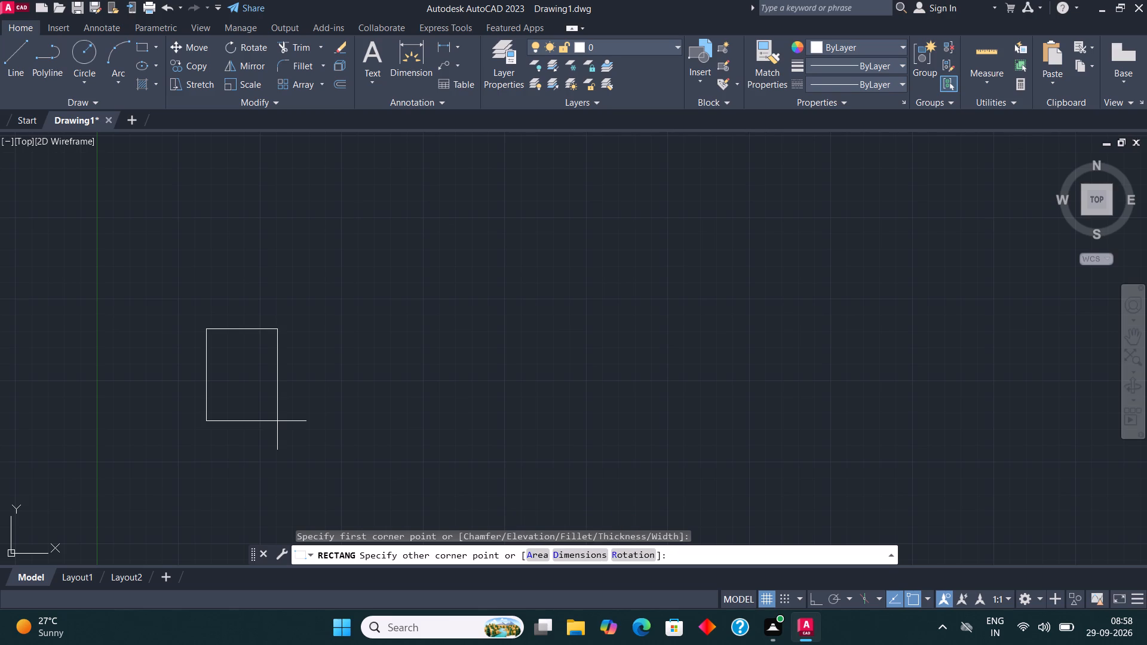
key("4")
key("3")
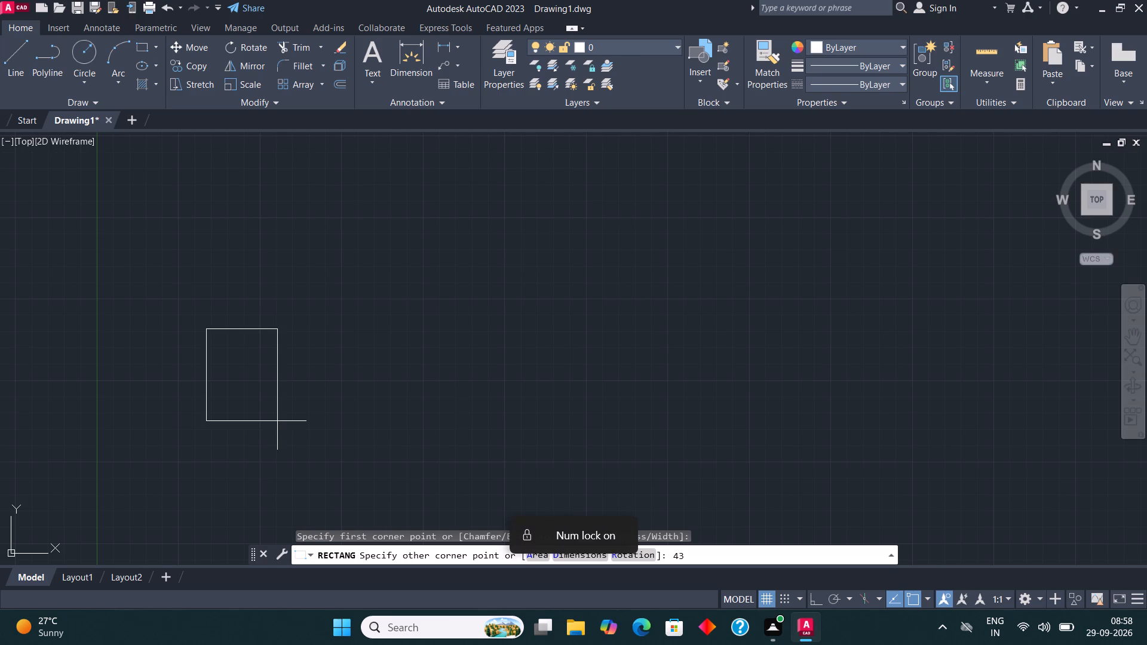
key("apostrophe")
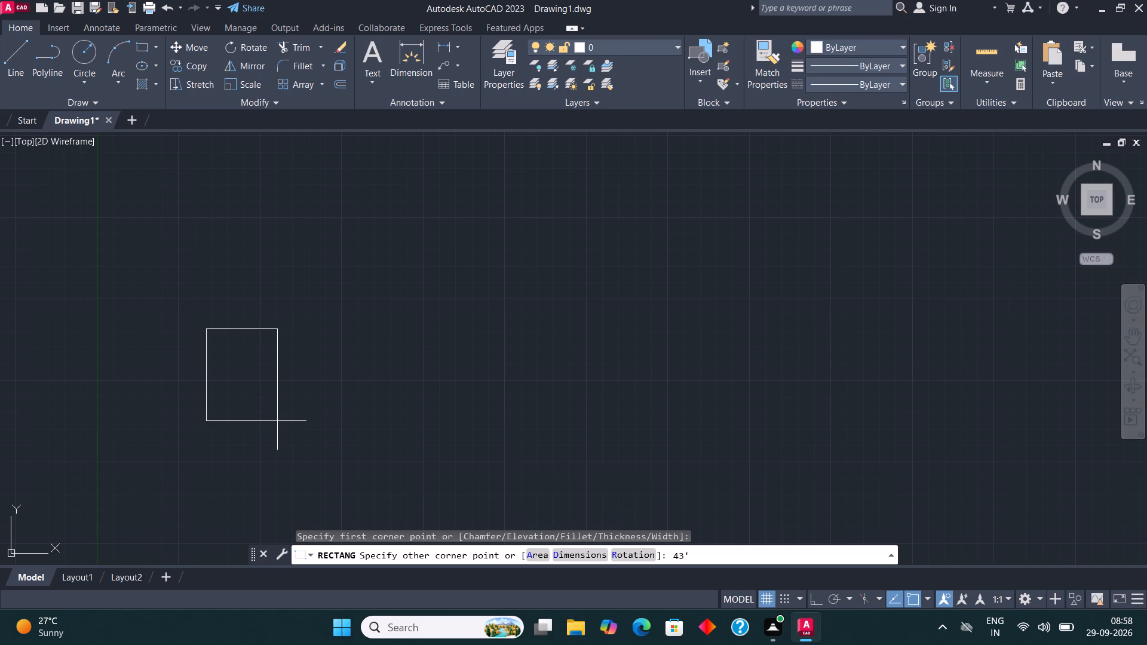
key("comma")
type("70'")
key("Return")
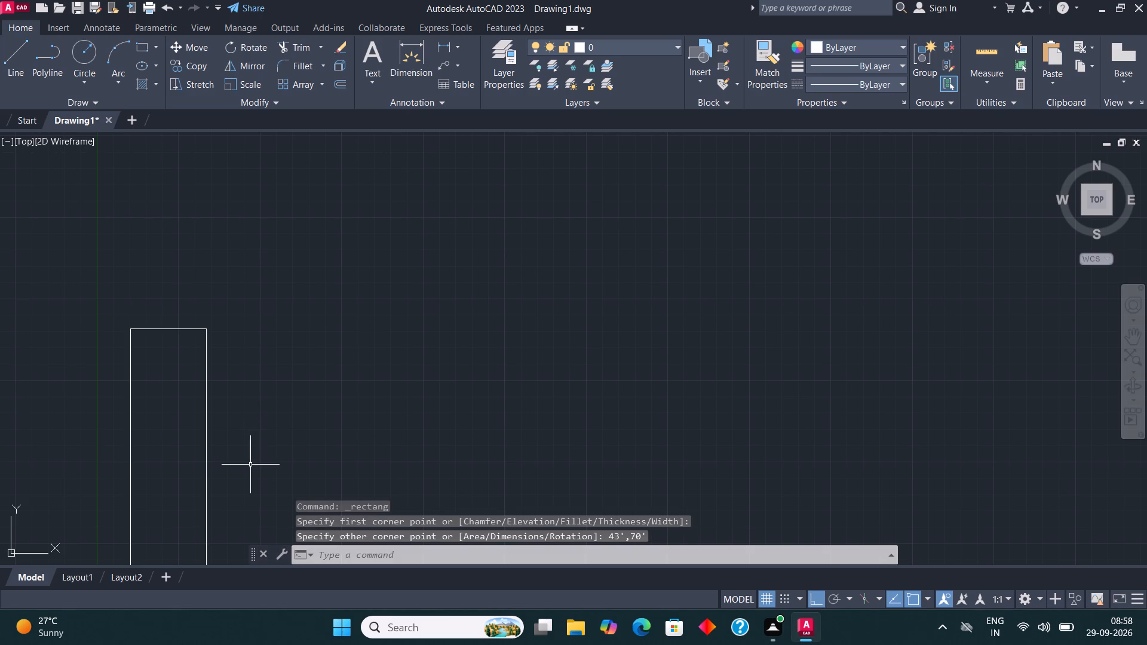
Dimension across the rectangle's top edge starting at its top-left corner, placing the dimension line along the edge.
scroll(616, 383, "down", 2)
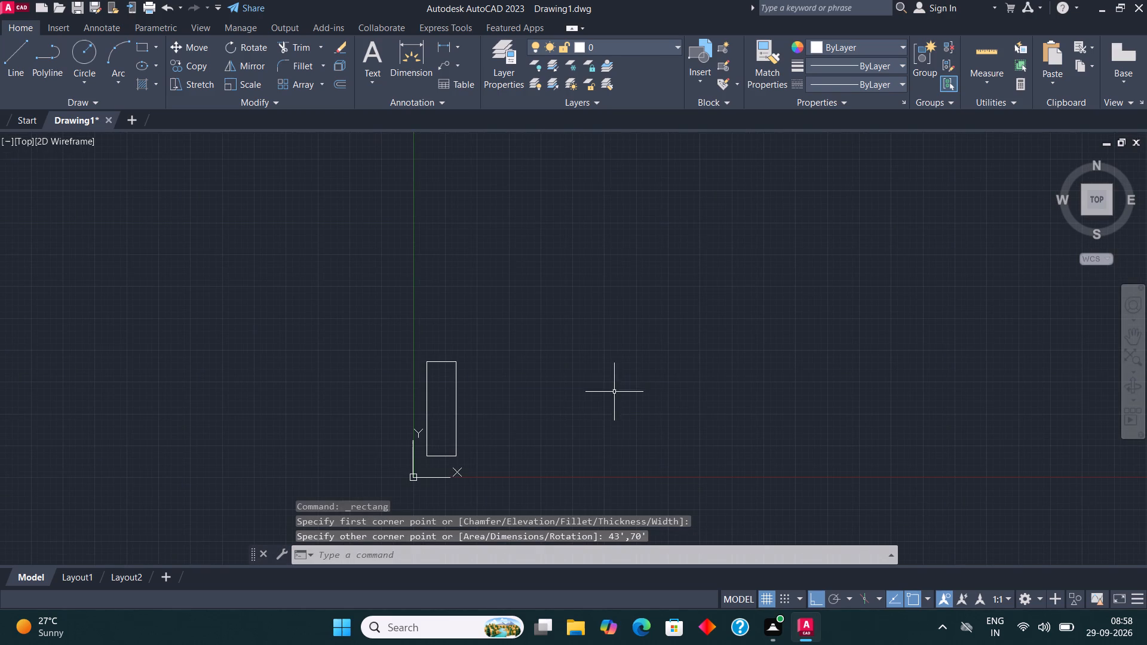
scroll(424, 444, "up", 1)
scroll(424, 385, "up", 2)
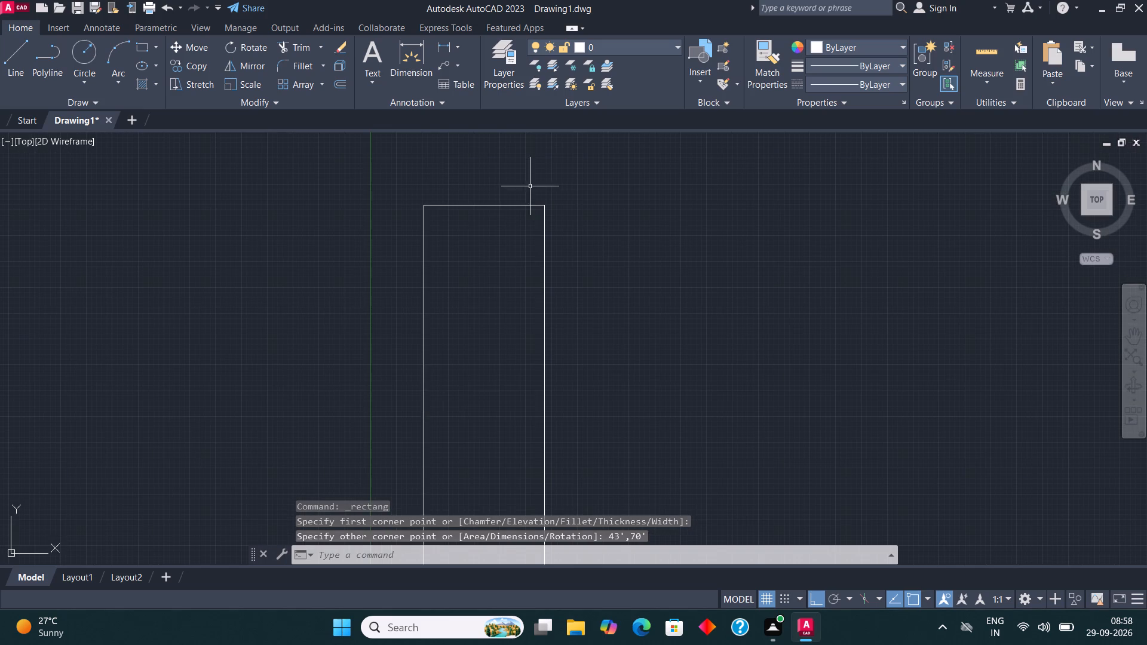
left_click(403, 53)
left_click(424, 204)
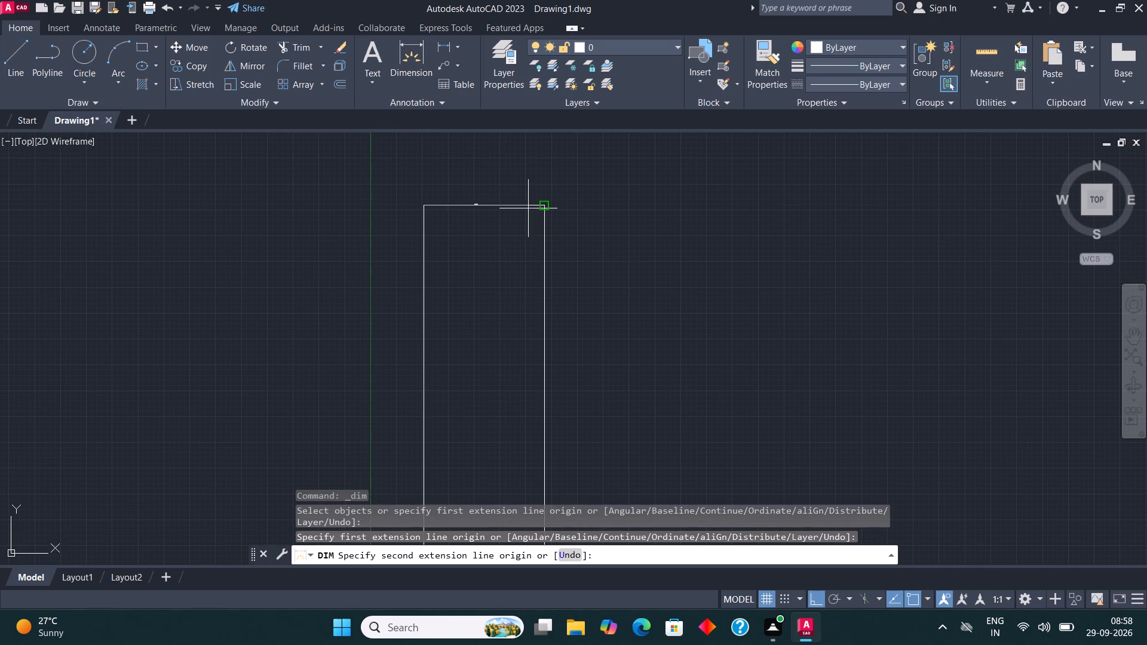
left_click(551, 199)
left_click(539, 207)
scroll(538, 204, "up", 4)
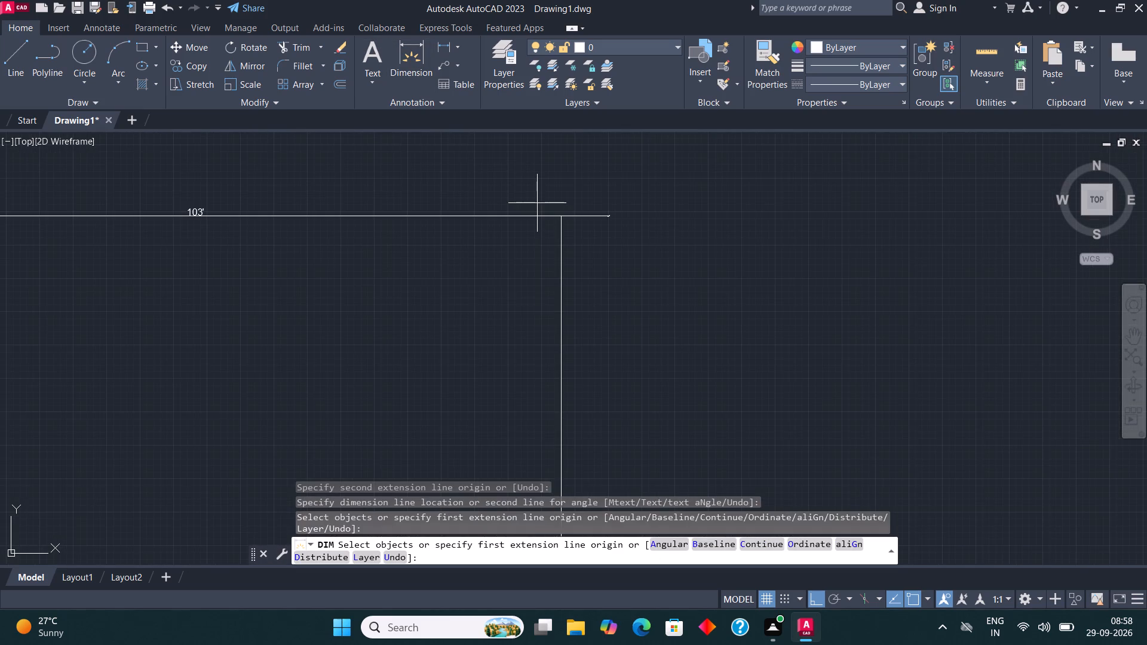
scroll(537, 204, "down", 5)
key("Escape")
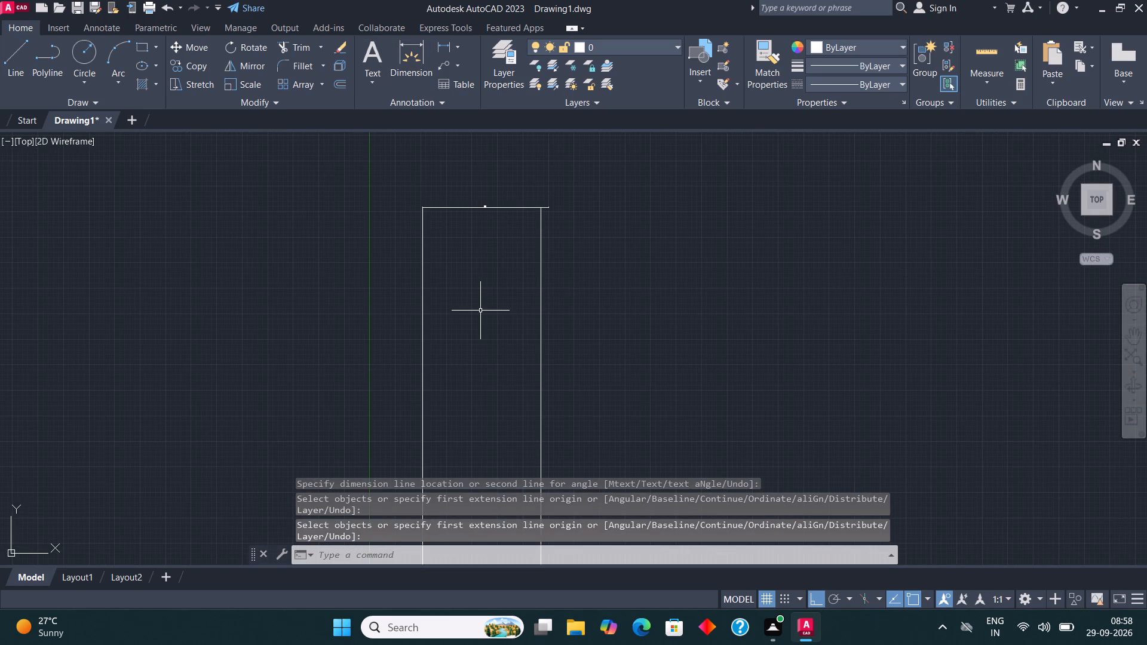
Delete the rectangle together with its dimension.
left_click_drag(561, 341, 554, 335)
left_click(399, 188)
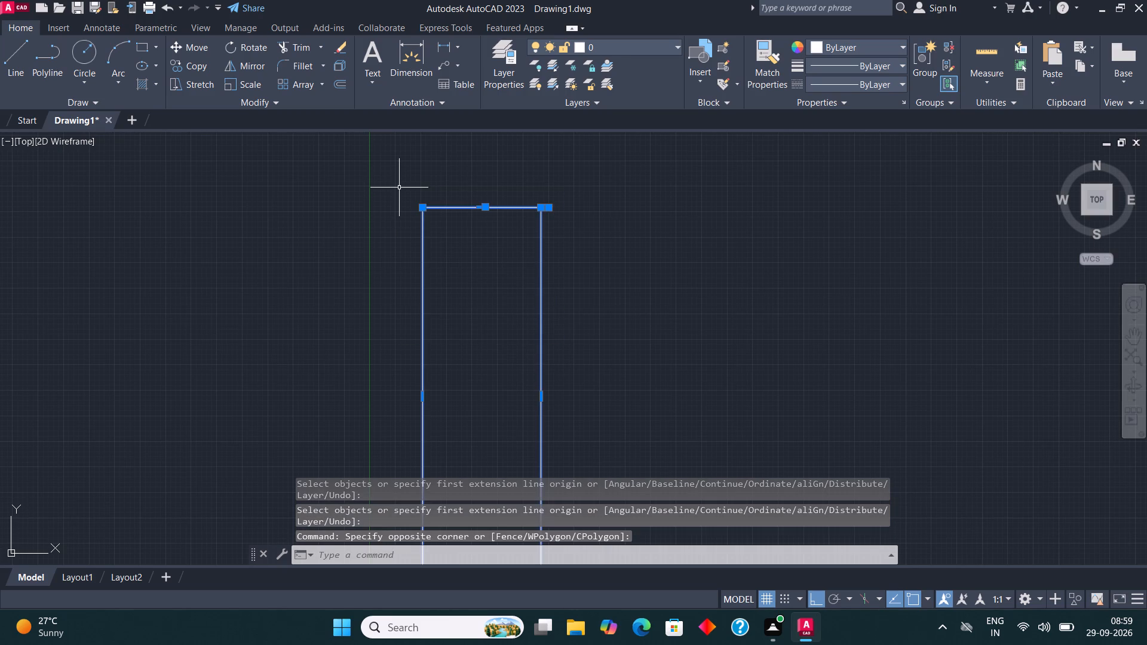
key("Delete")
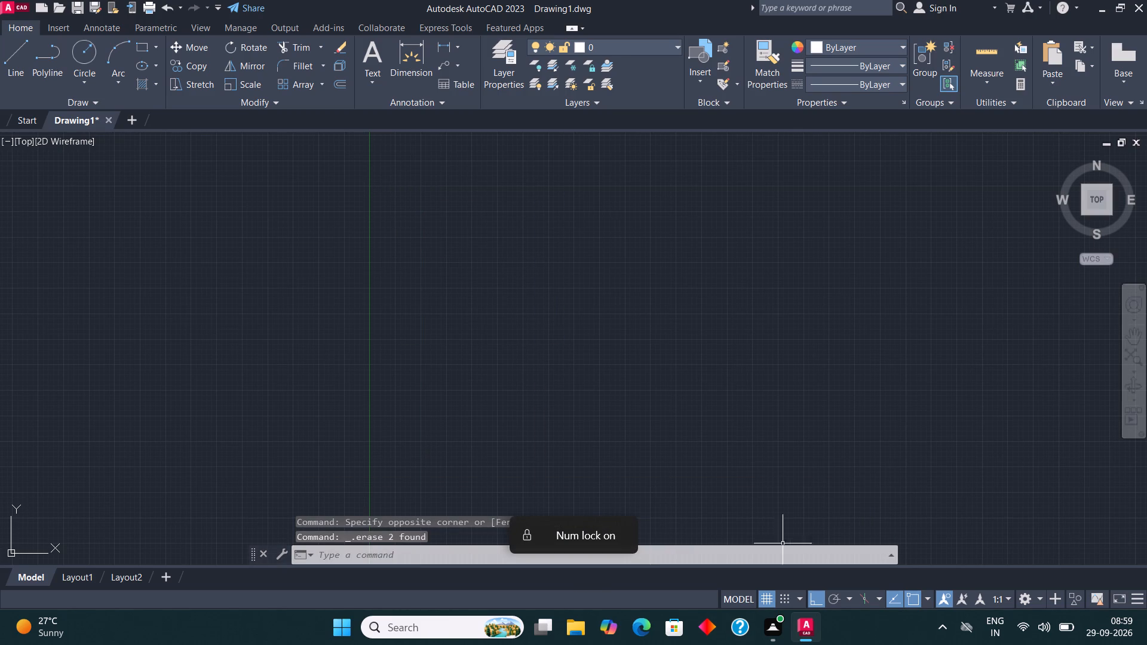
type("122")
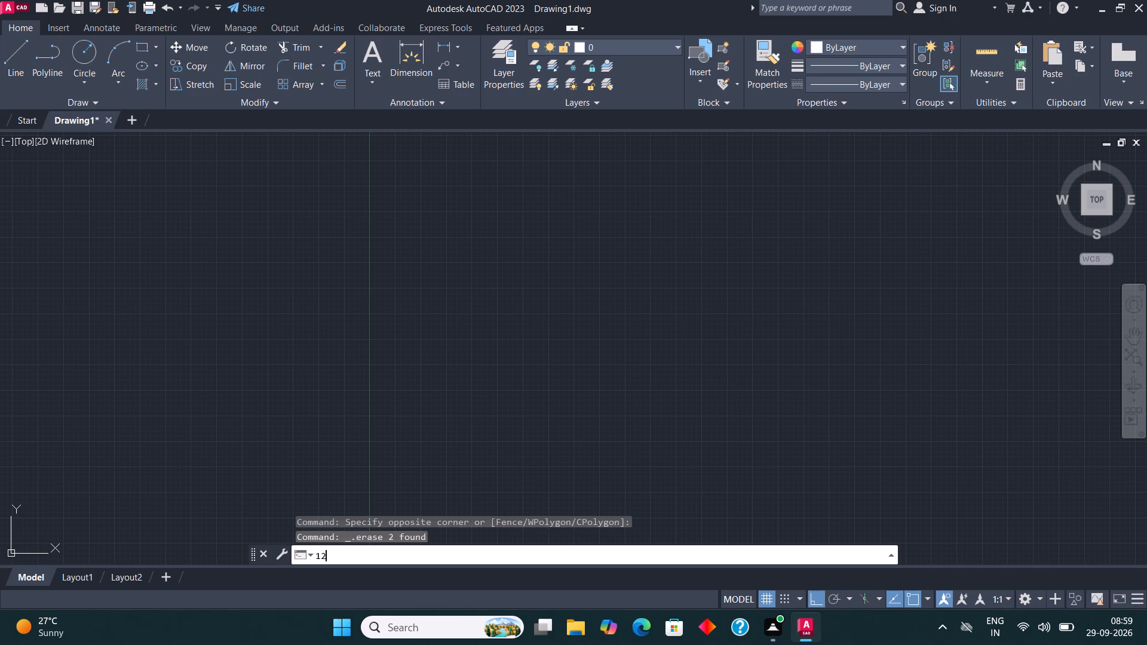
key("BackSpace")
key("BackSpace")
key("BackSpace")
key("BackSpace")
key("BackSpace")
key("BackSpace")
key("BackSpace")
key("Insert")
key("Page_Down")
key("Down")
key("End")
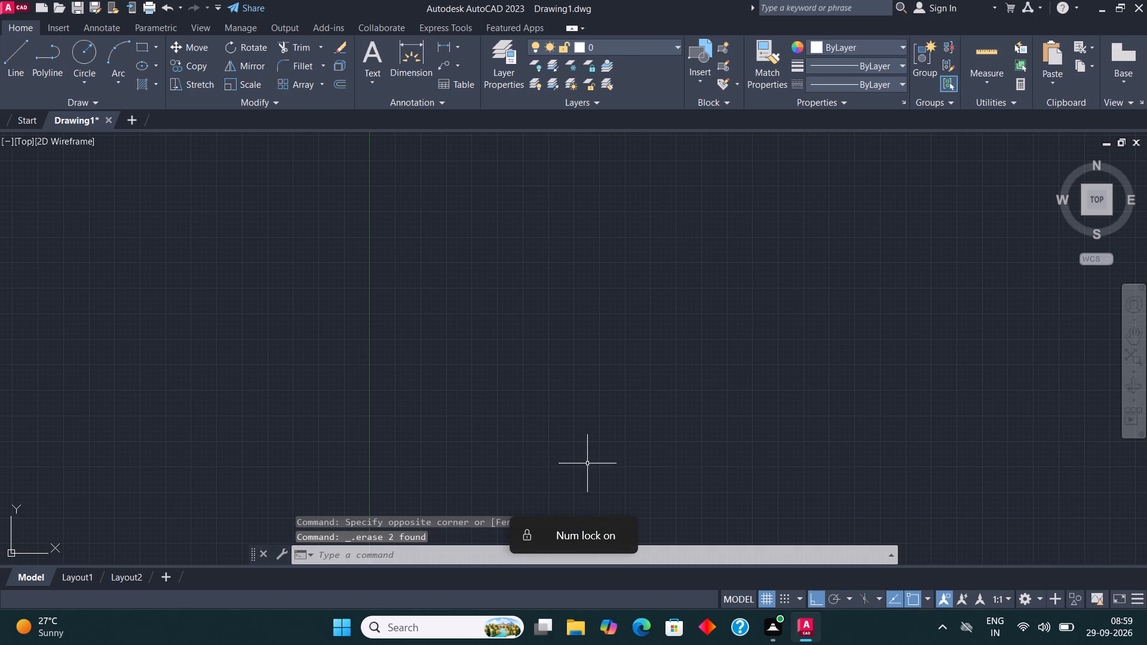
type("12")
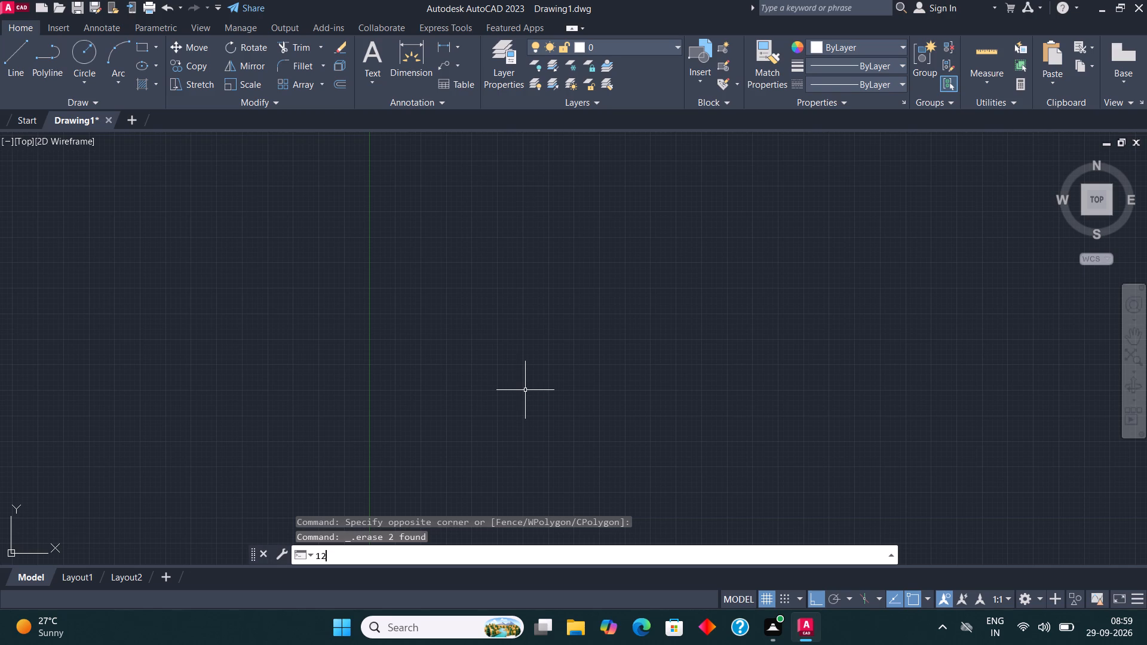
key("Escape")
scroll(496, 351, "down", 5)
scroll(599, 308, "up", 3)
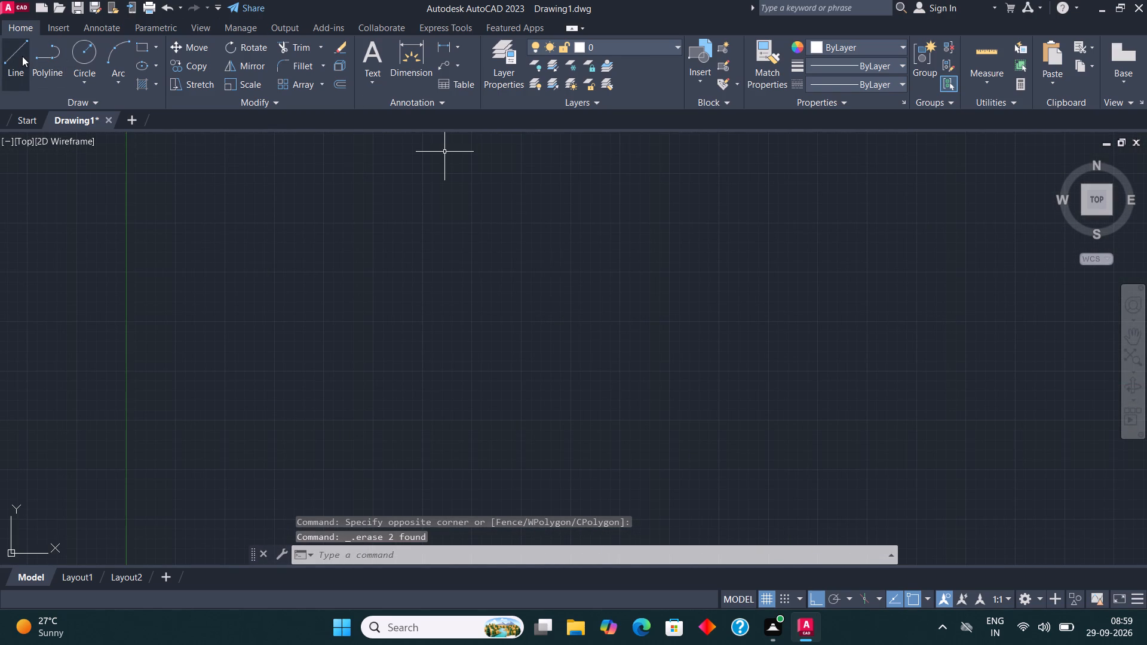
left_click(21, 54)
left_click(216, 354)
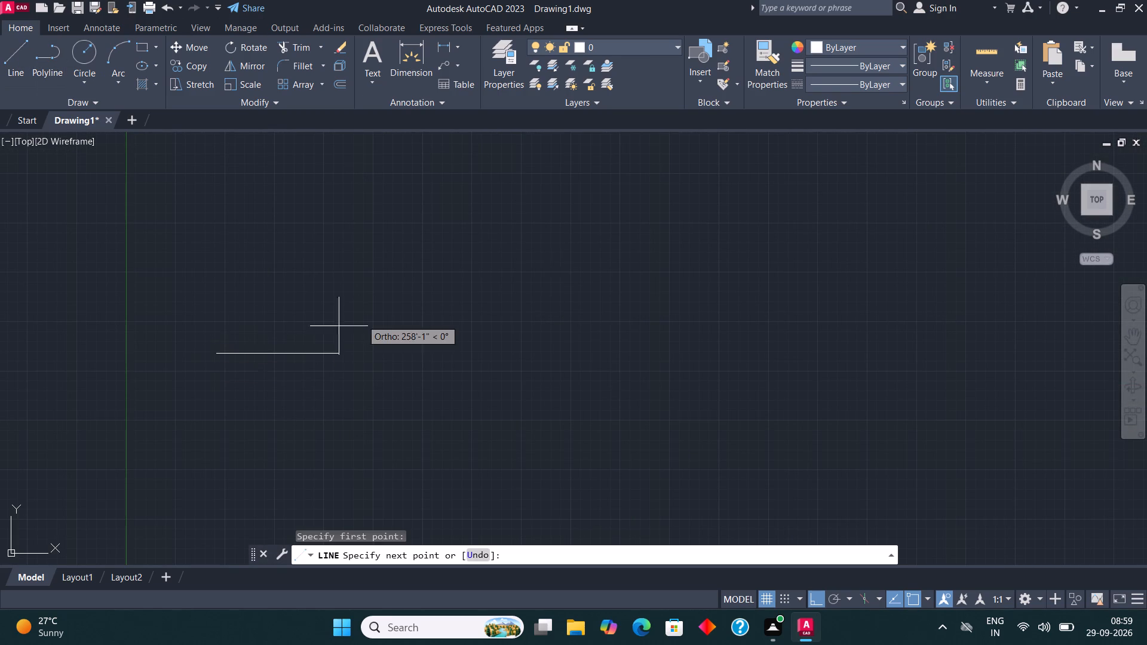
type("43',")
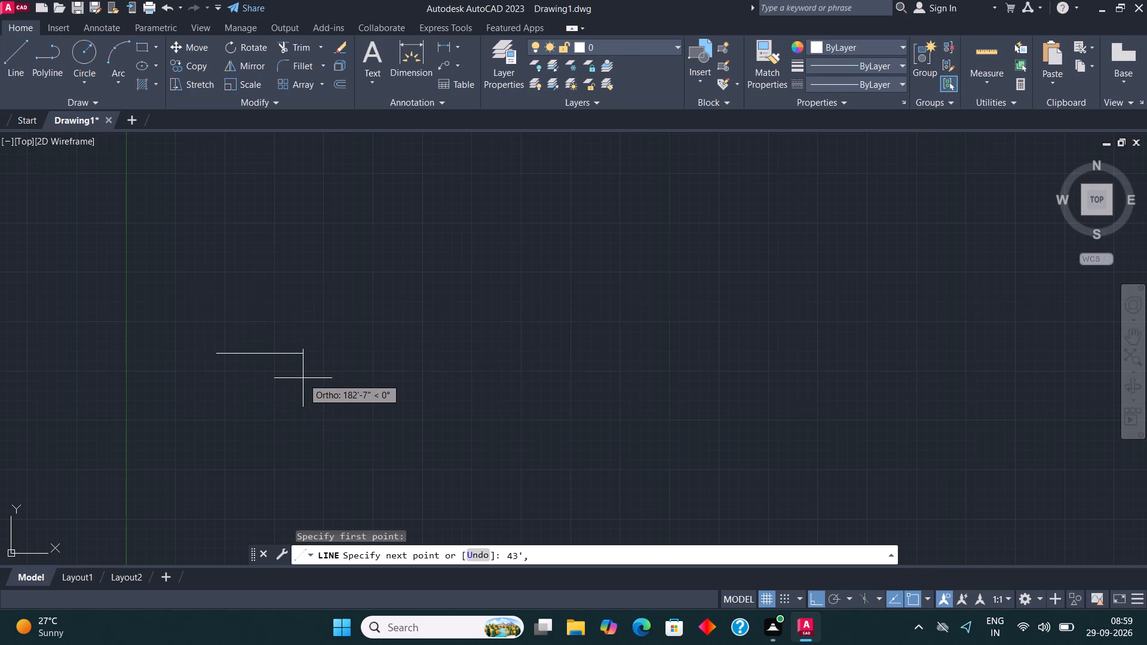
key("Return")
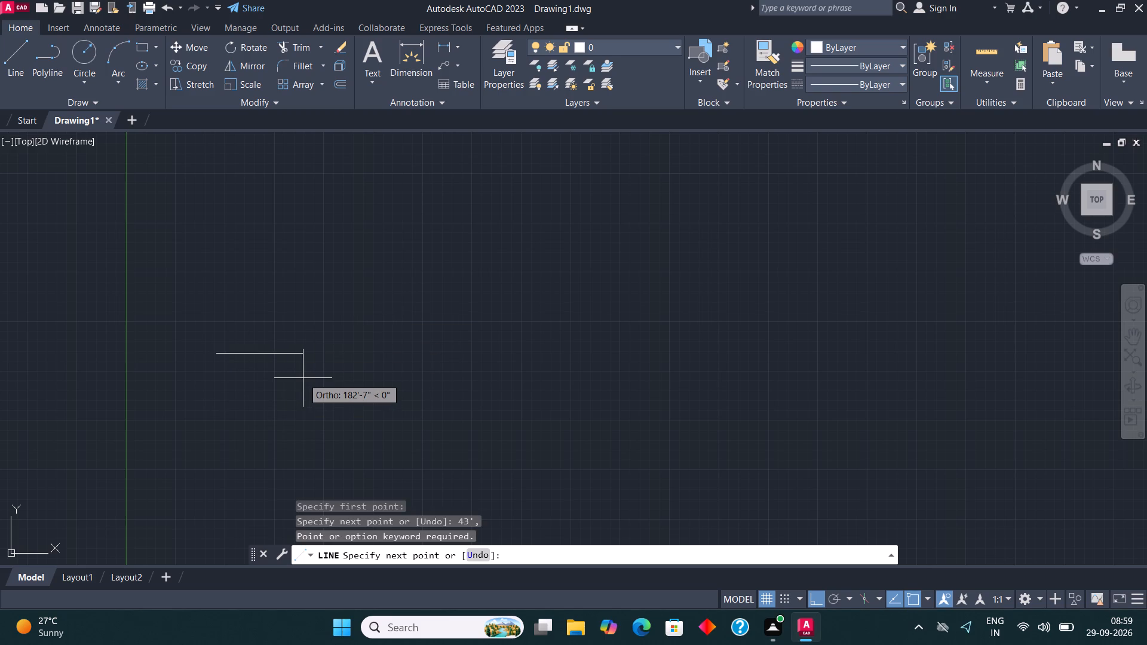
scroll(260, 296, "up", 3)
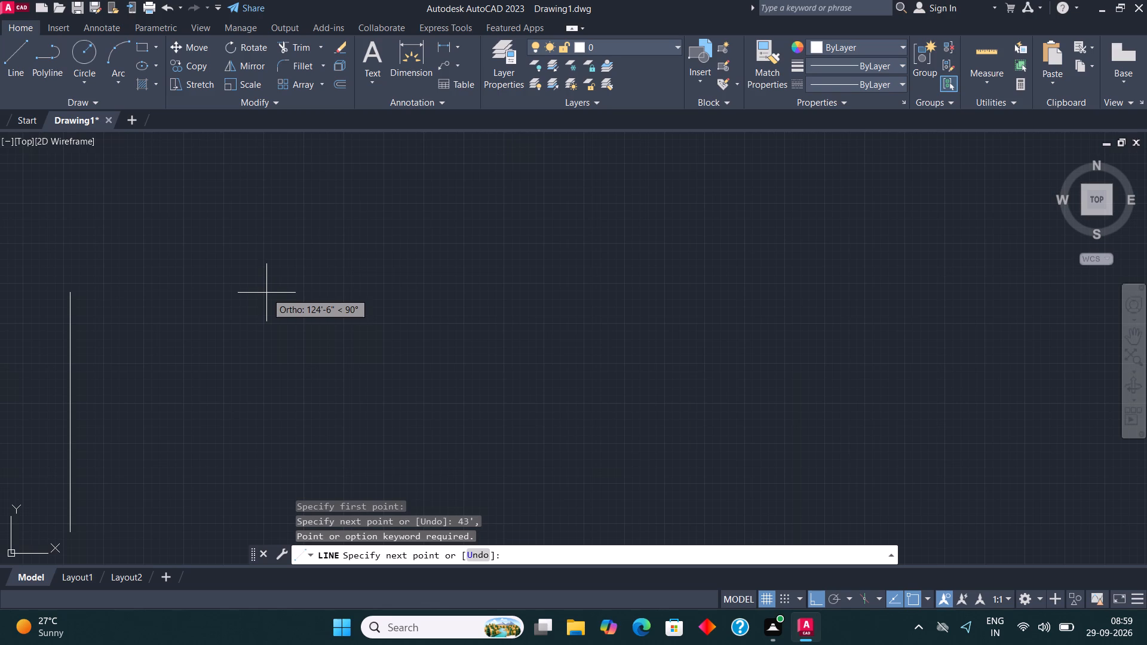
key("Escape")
Draw a closed rectangular outline with lines: 43' across, 70' down, 43' back, and up to the starting point.
scroll(266, 293, "up", 1)
scroll(352, 334, "down", 8)
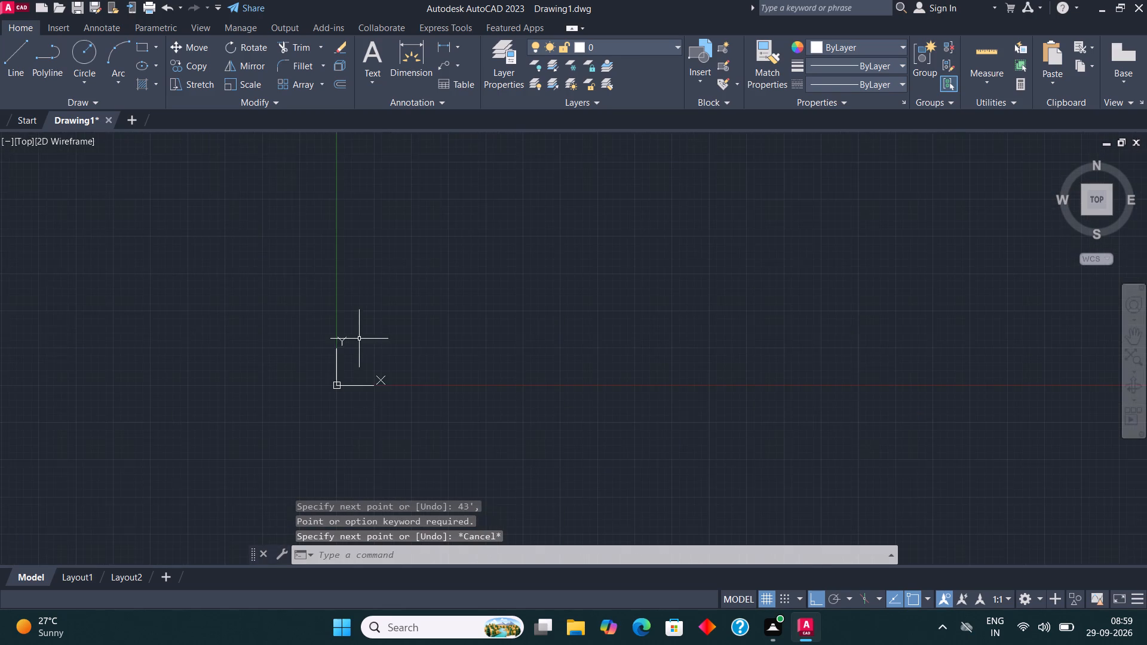
scroll(361, 350, "up", 4)
scroll(361, 350, "down", 3)
left_click(23, 50)
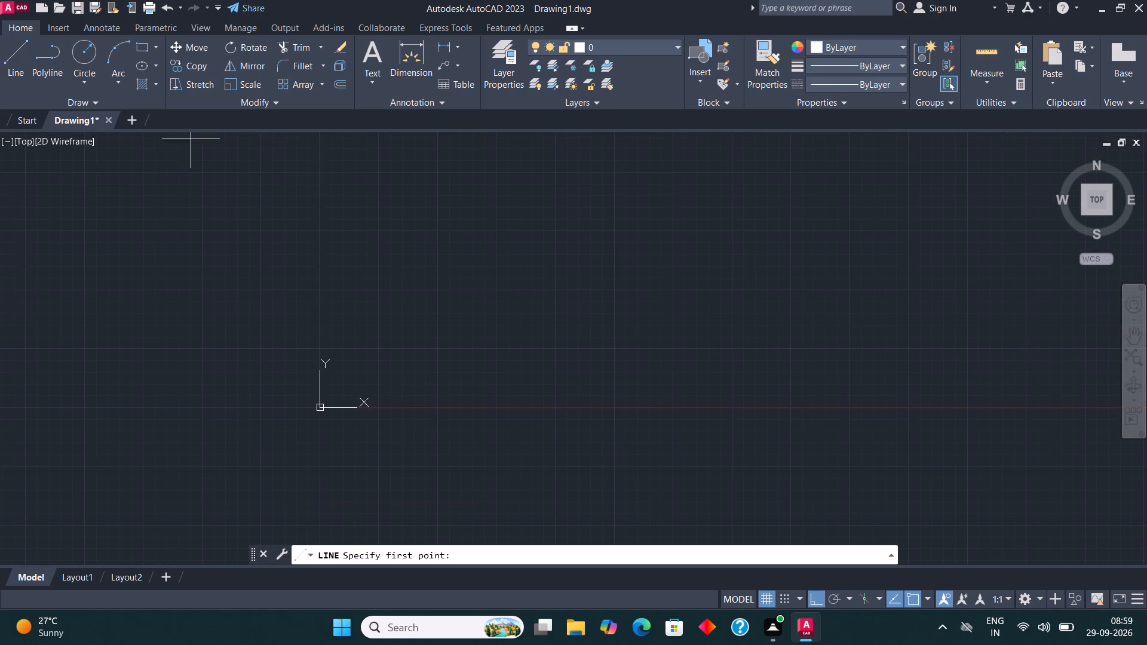
scroll(375, 395, "up", 4)
left_click(135, 258)
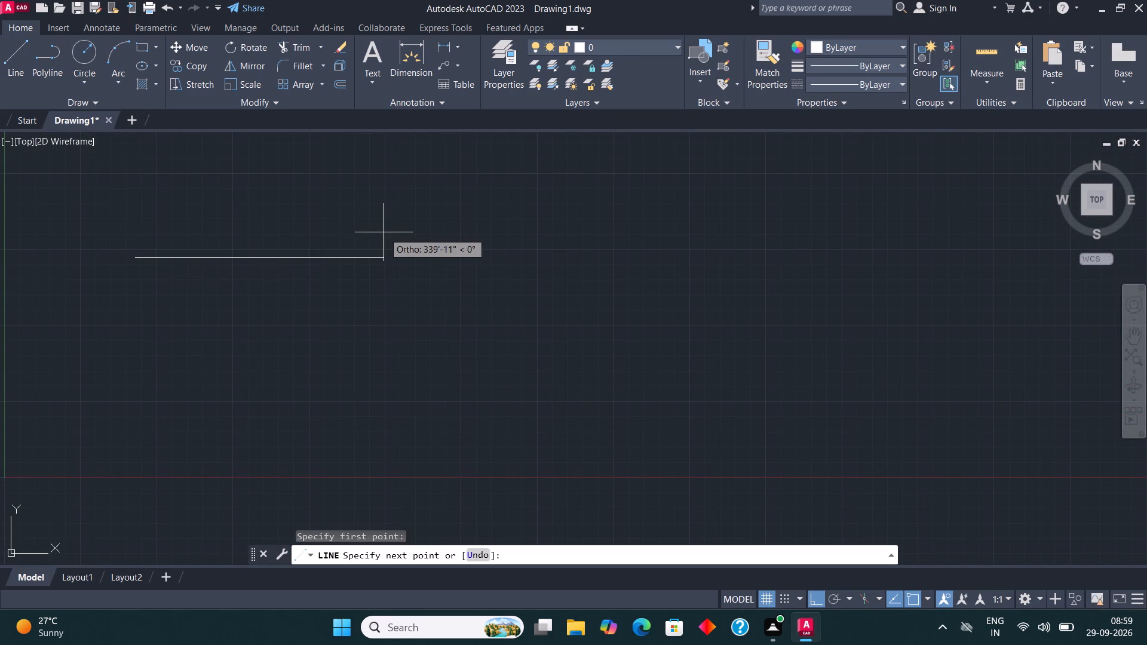
type("43")
key("apostrophe")
key("Return")
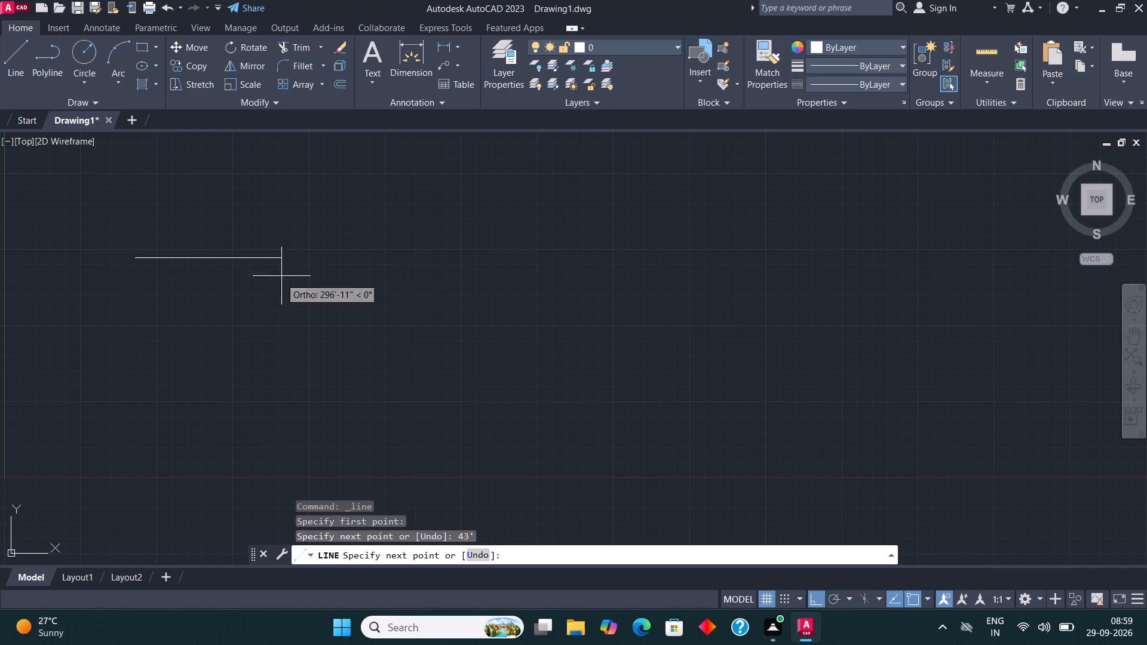
scroll(276, 348, "down", 3)
scroll(241, 346, "up", 3)
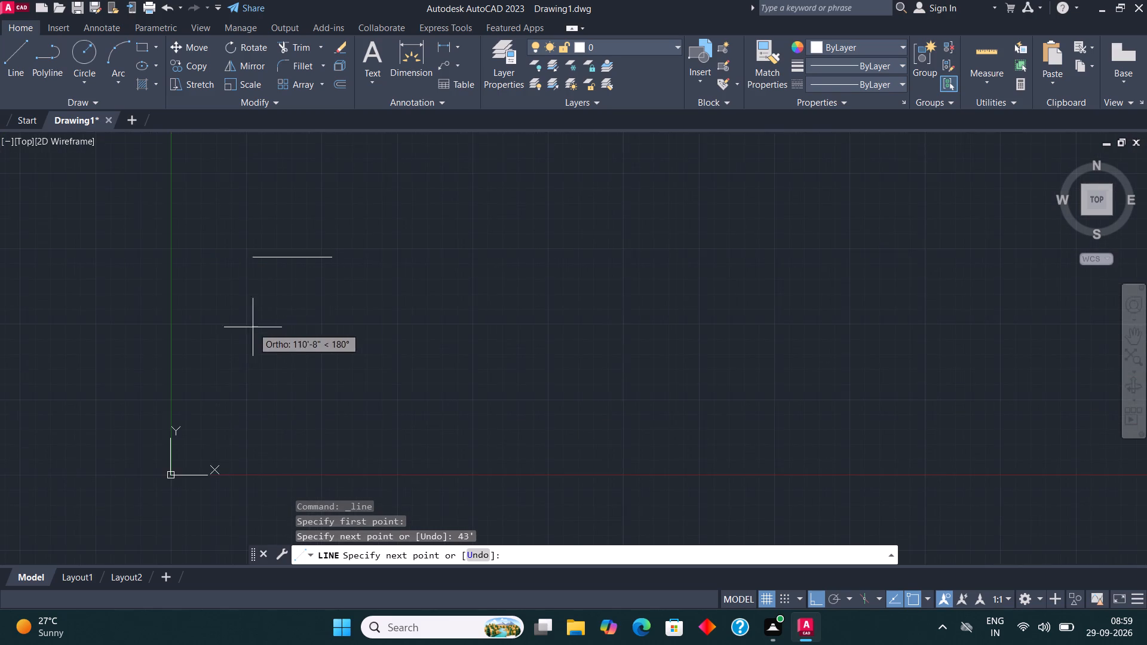
scroll(263, 315, "up", 1)
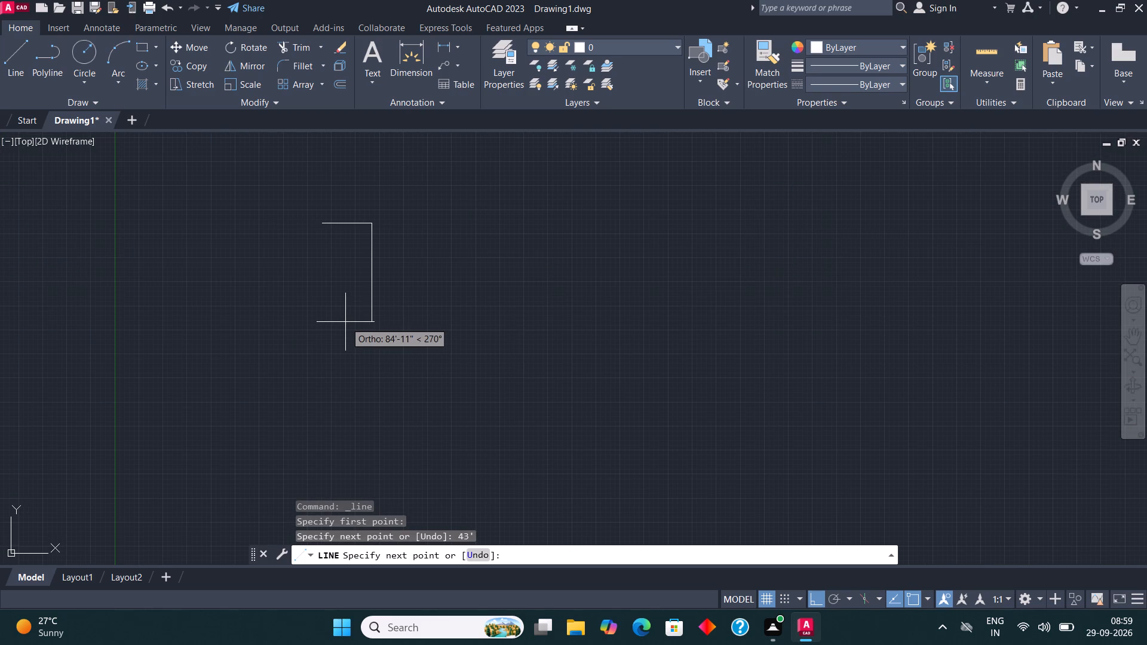
type("70'")
key("Return")
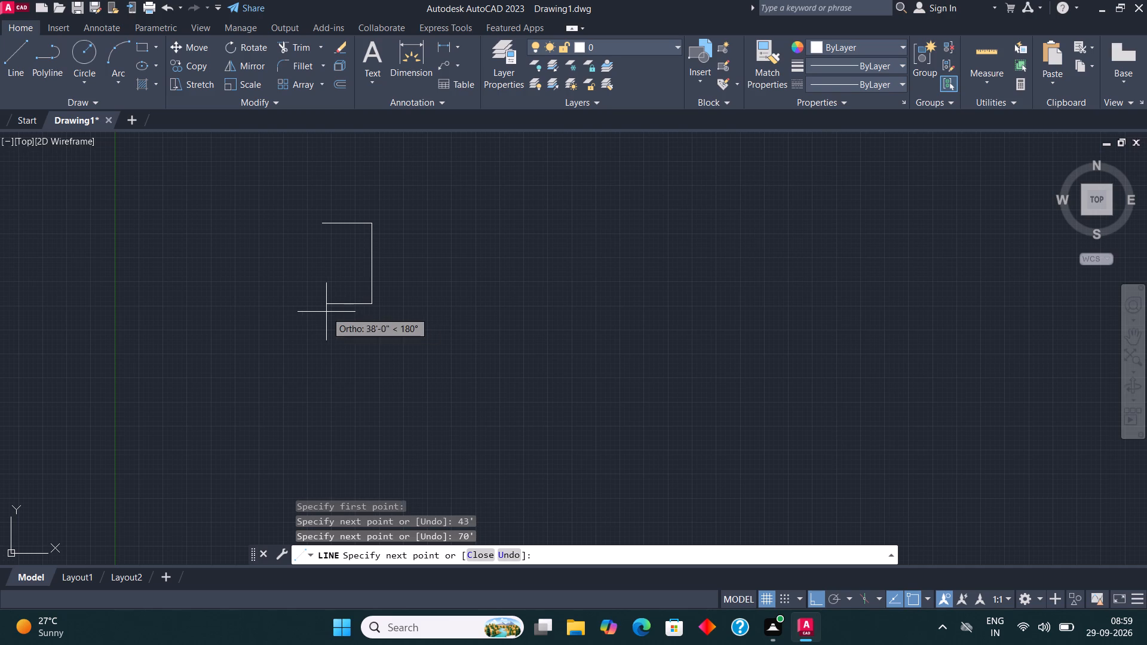
type("43'")
key("Return")
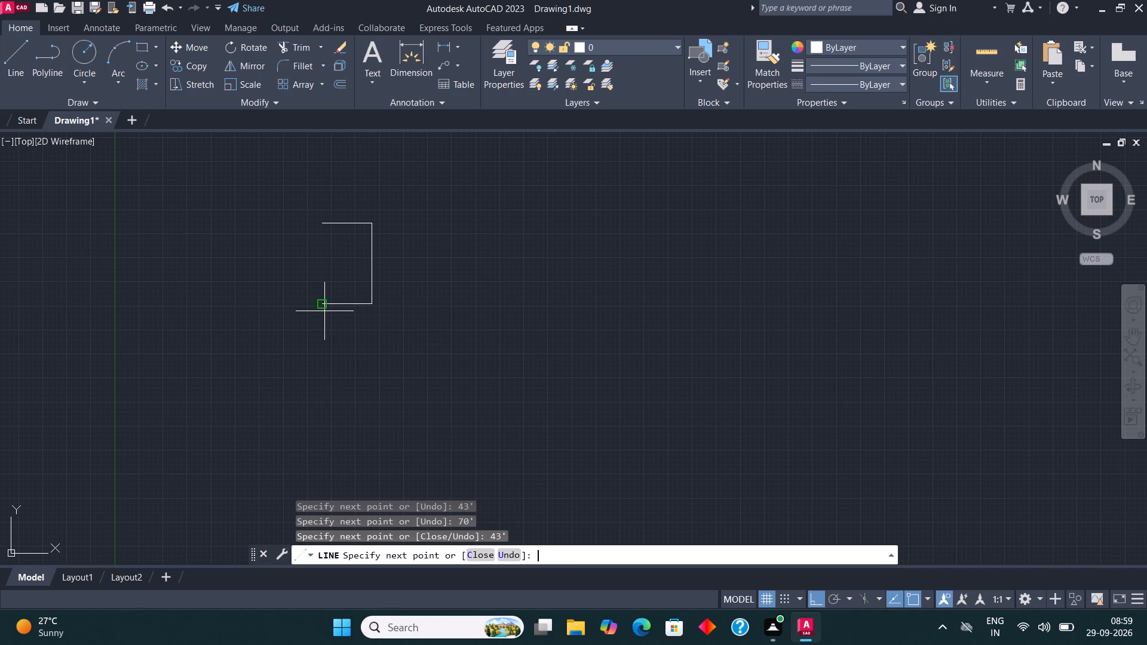
left_click(321, 223)
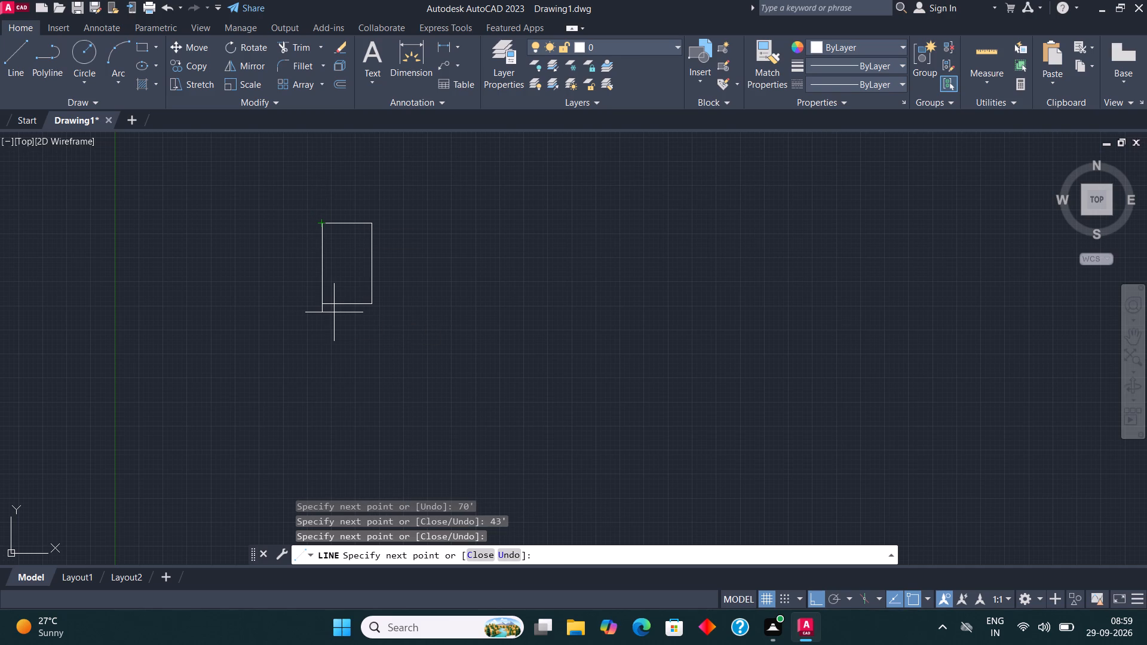
key("Escape")
Offset all four edges of the rectangular outline inward by 9".
scroll(351, 380, "down", 2)
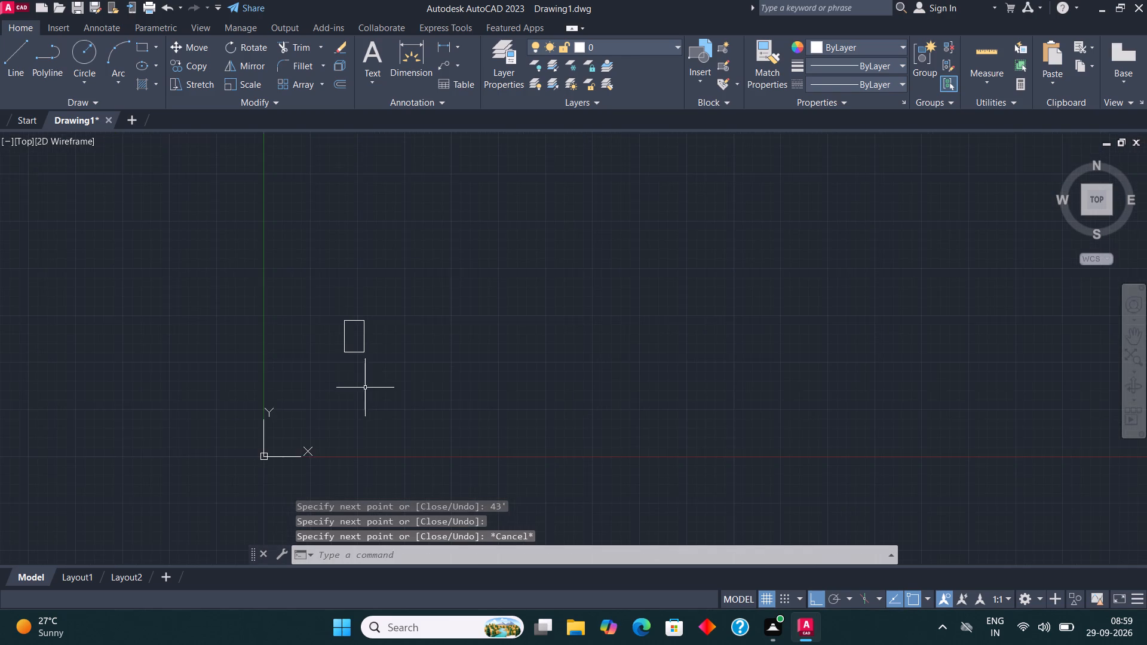
scroll(313, 314, "up", 2)
scroll(385, 357, "down", 1)
scroll(392, 394, "up", 3)
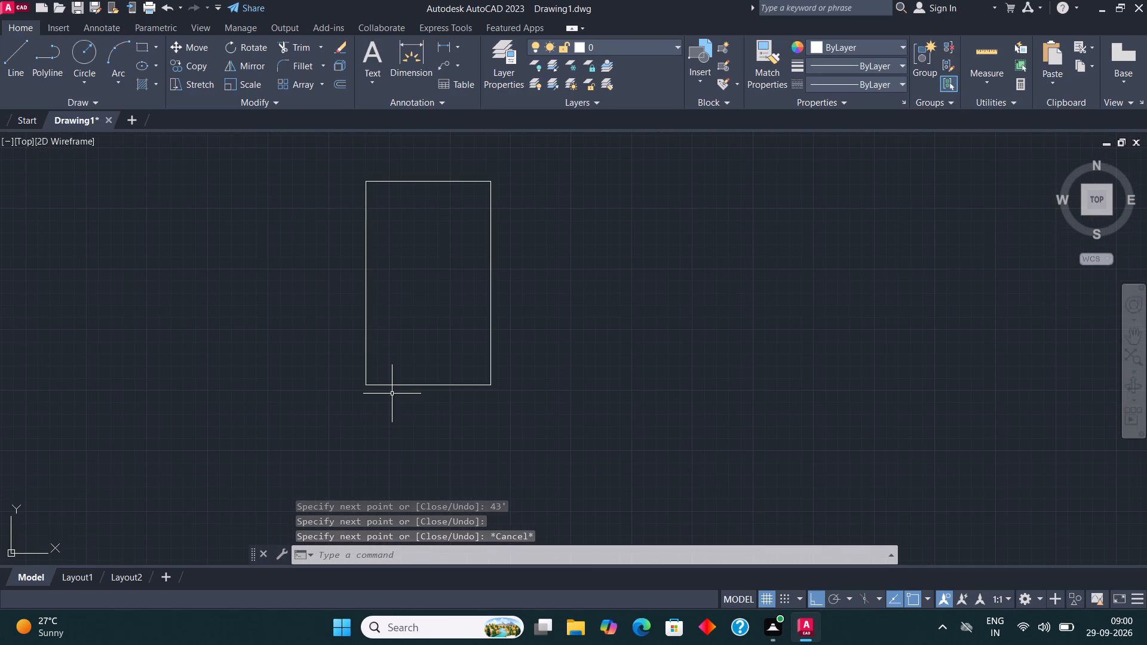
left_click(517, 392)
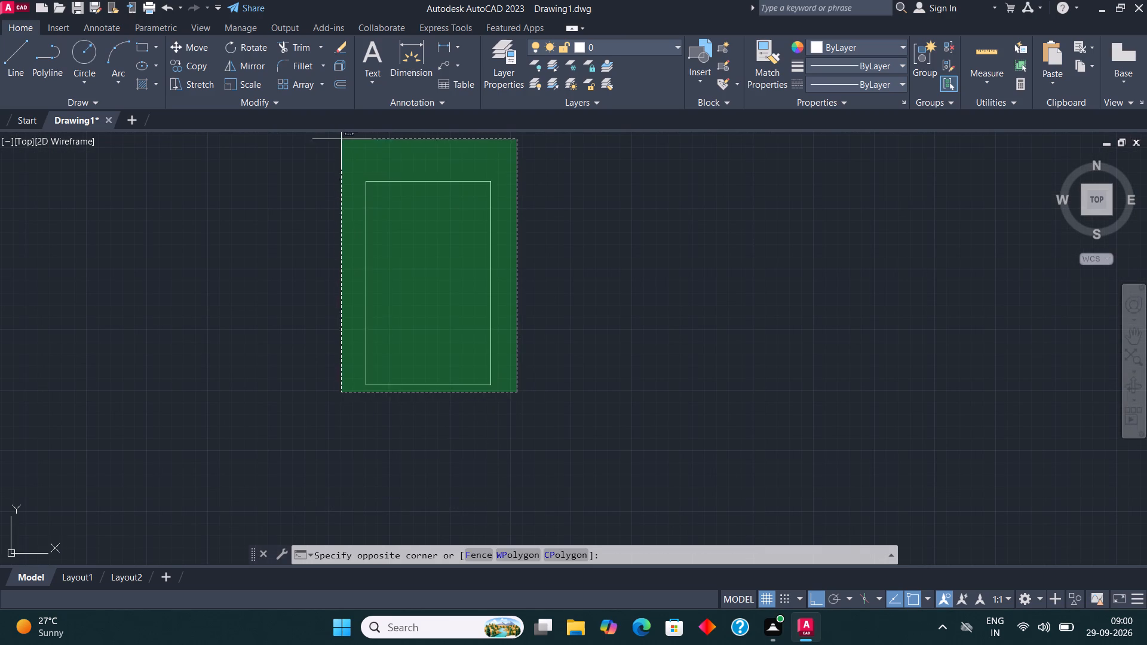
left_click(336, 164)
left_click(339, 85)
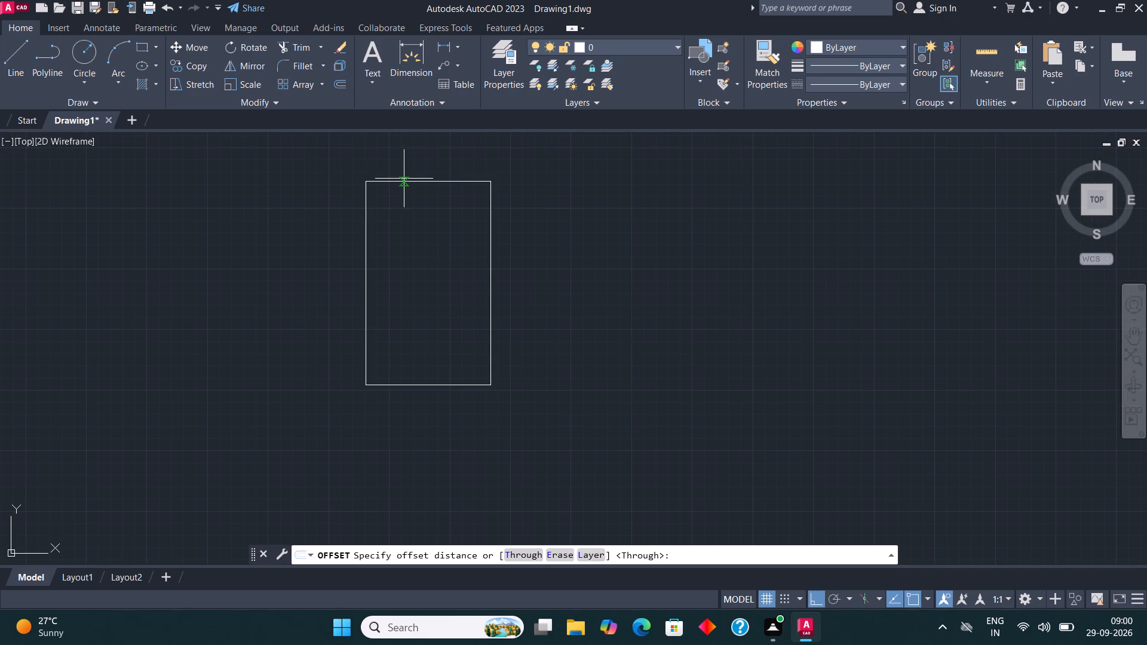
left_click(404, 179)
type("9\"")
key("Return")
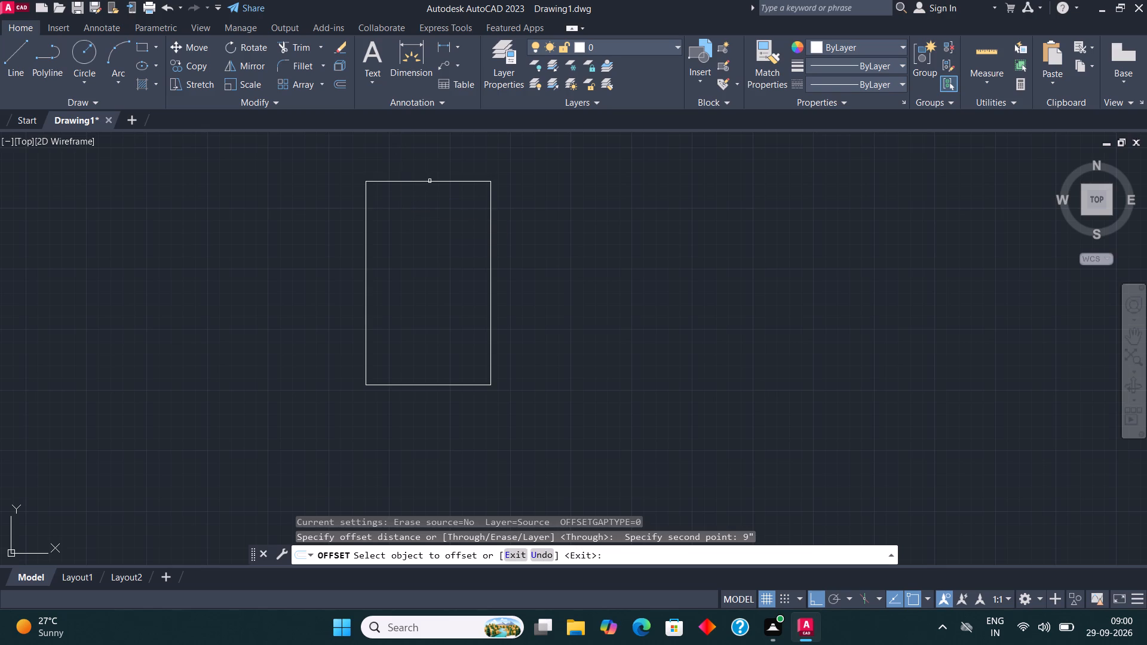
left_click(430, 181)
left_click(431, 219)
left_click(367, 274)
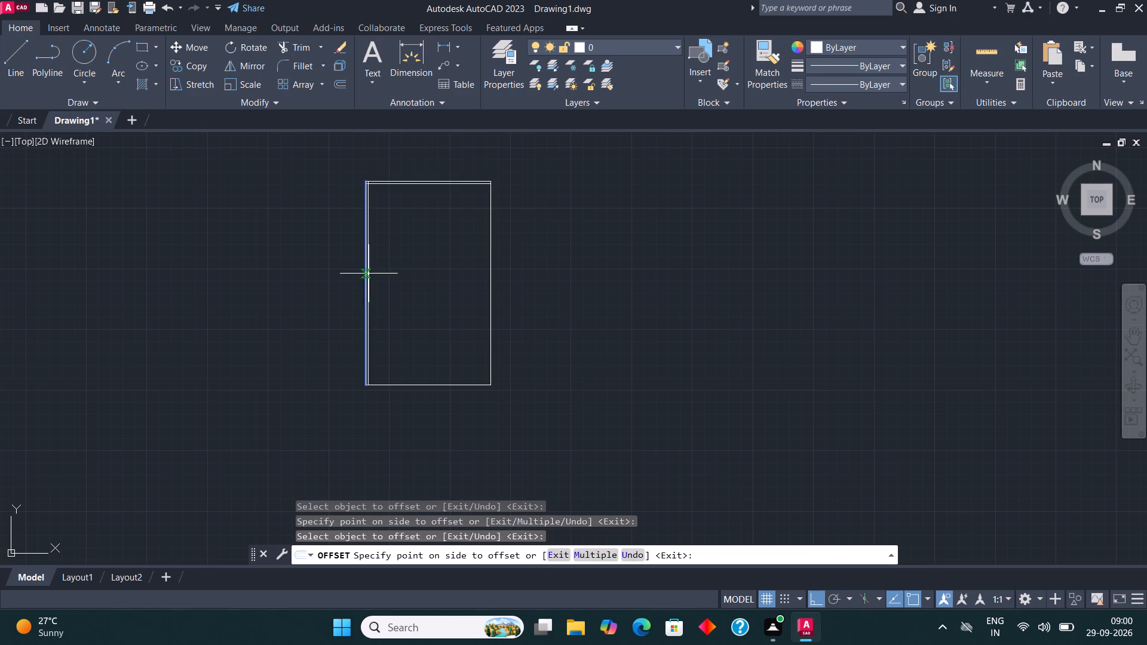
left_click(409, 272)
left_click(416, 385)
left_click(416, 327)
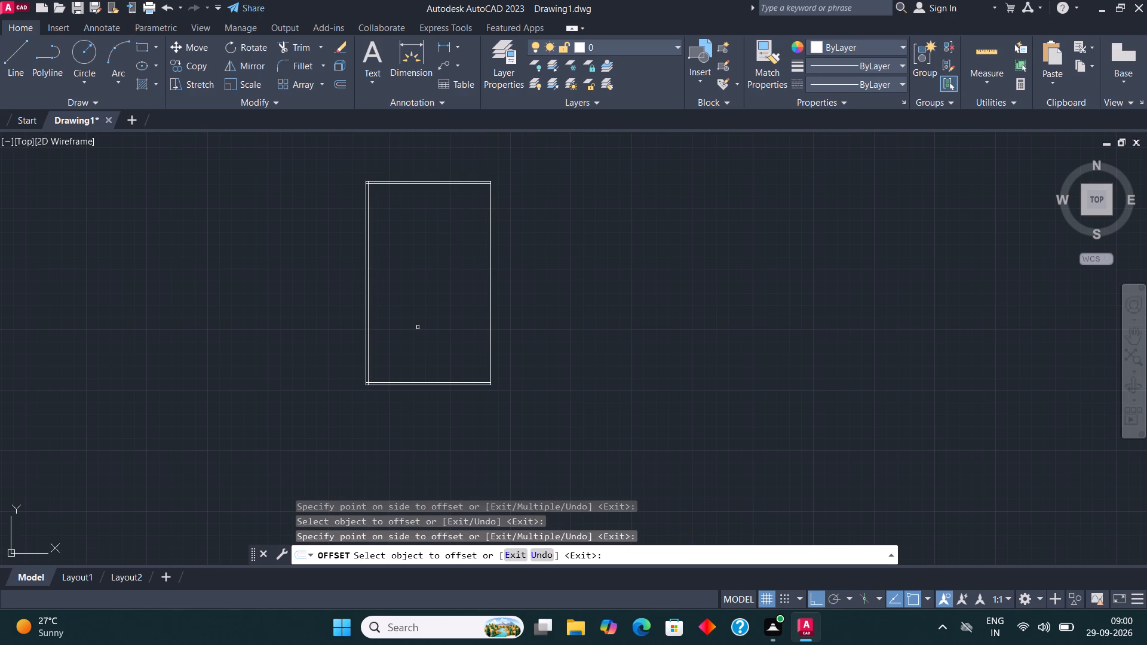
left_click(491, 305)
left_click(450, 294)
key("Escape")
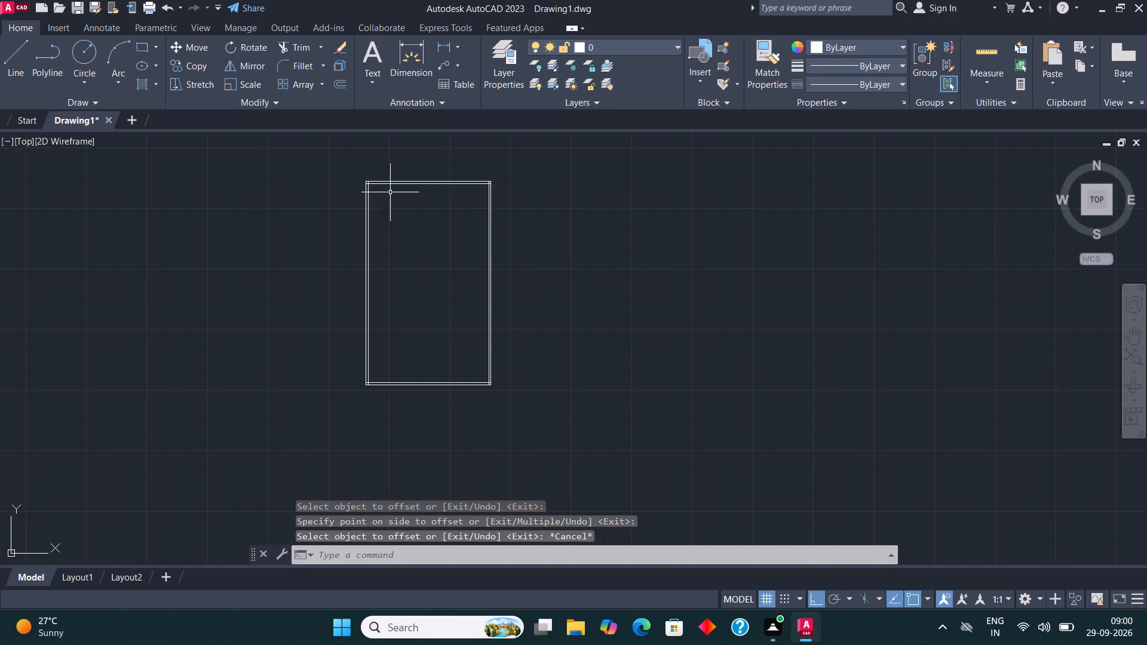
Trim the overlapping ends of the inner offset lines at the outline's top-left and top-right corners.
scroll(386, 170, "up", 4)
scroll(207, 228, "up", 1)
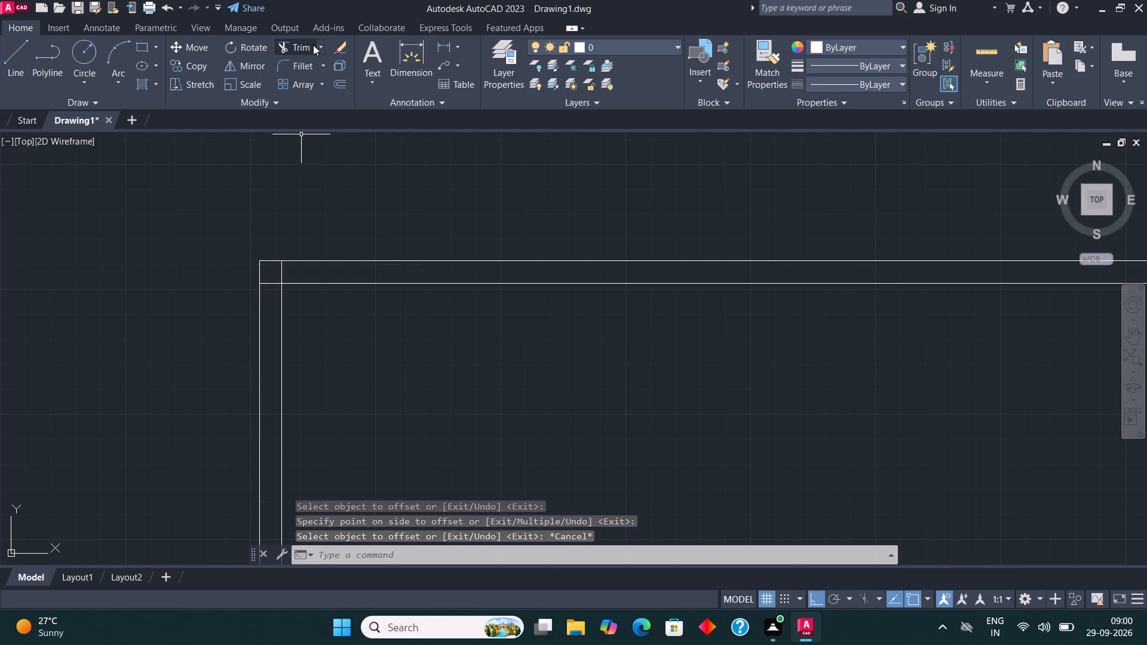
left_click(313, 45)
left_click(267, 296)
left_click(267, 277)
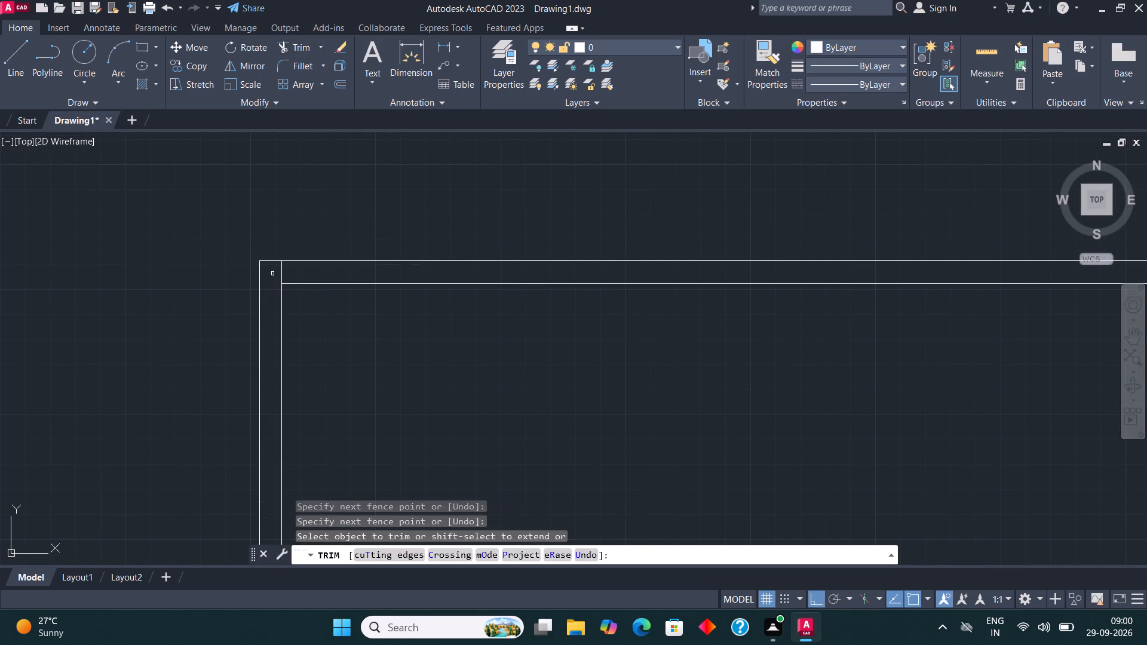
left_click(275, 272)
left_click(308, 271)
scroll(313, 282, "down", 2)
scroll(829, 281, "up", 2)
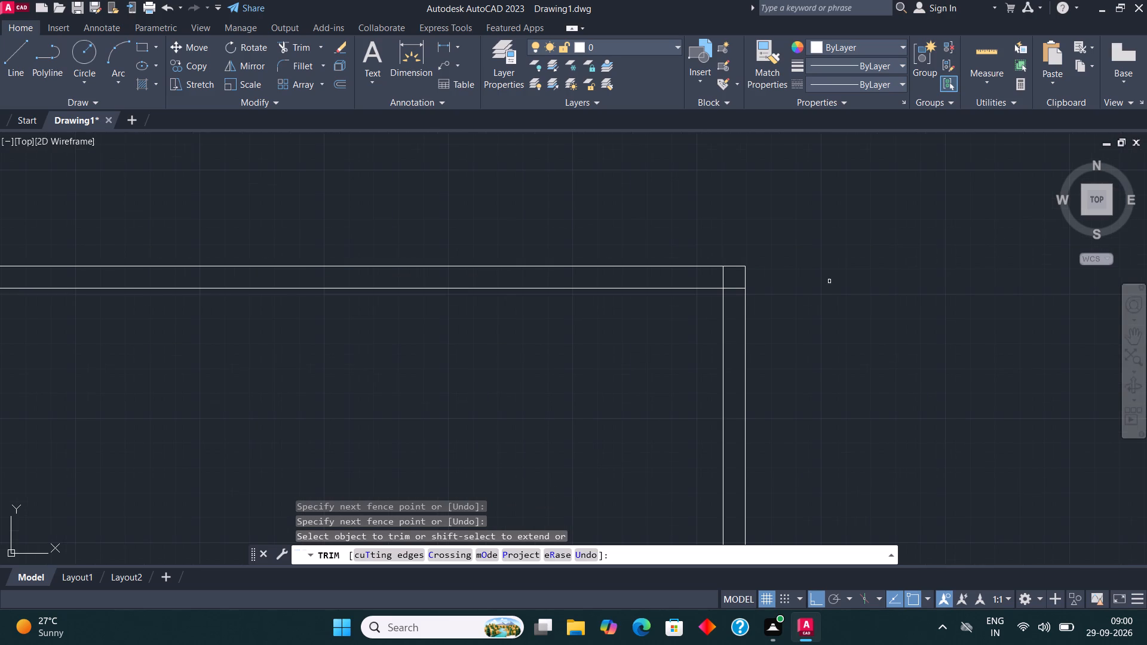
left_click(672, 281)
left_click(732, 276)
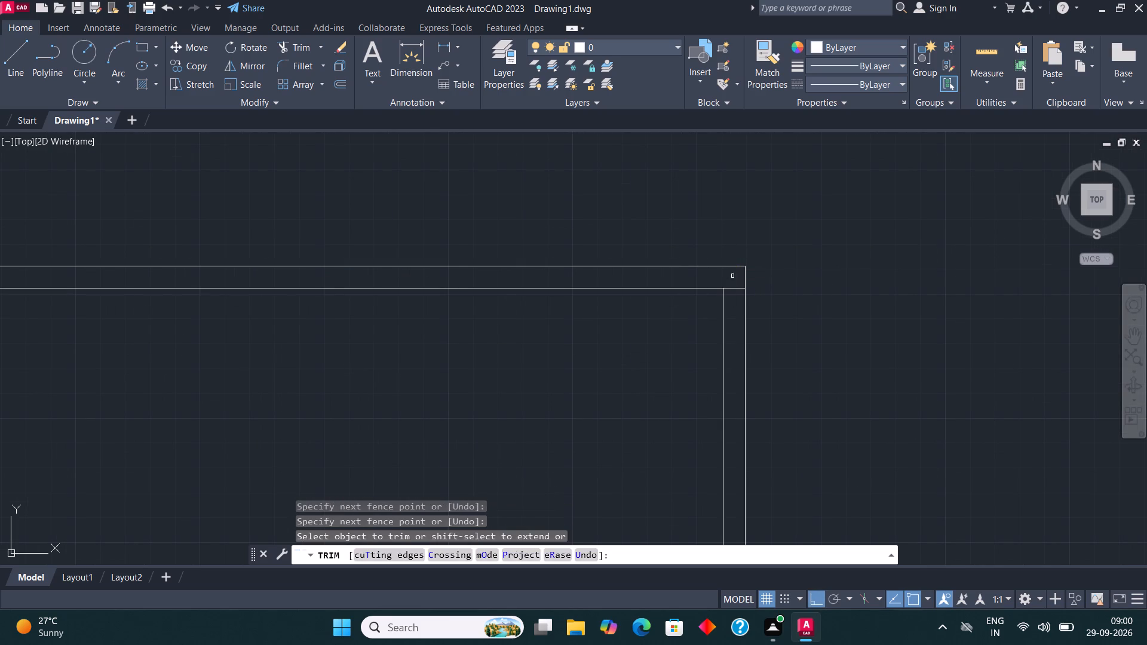
left_click(734, 277)
left_click(737, 317)
Trim the overlapping ends of the inner offset lines at the outline's bottom-right and bottom-left corners.
scroll(733, 320, "down", 6)
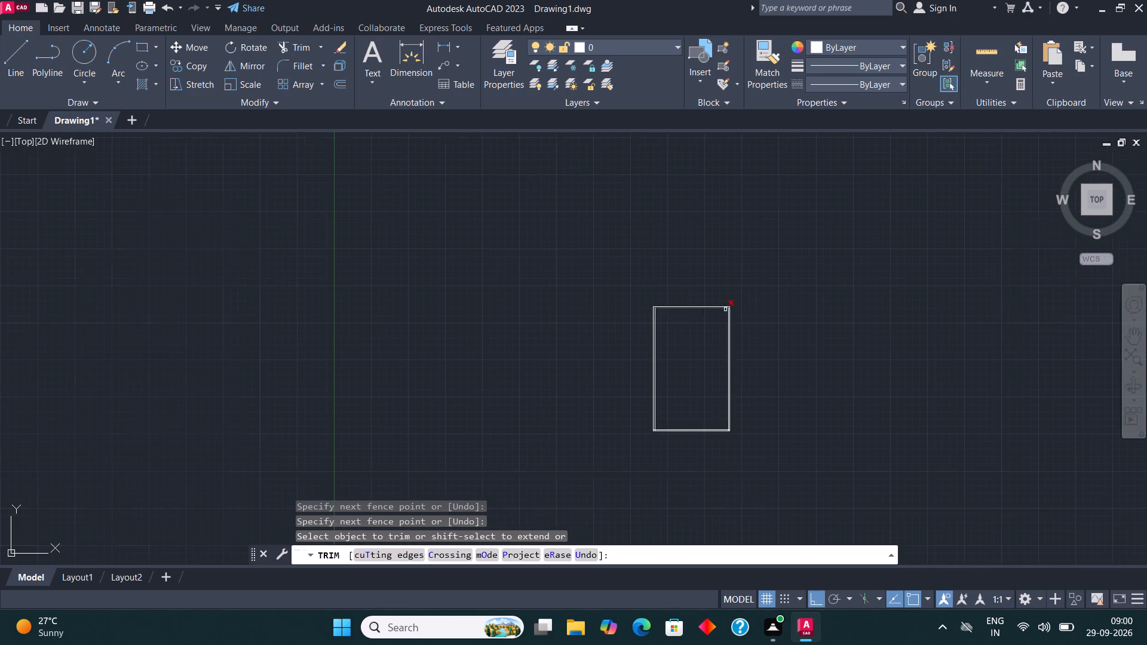
scroll(717, 473, "up", 3)
scroll(763, 286, "up", 4)
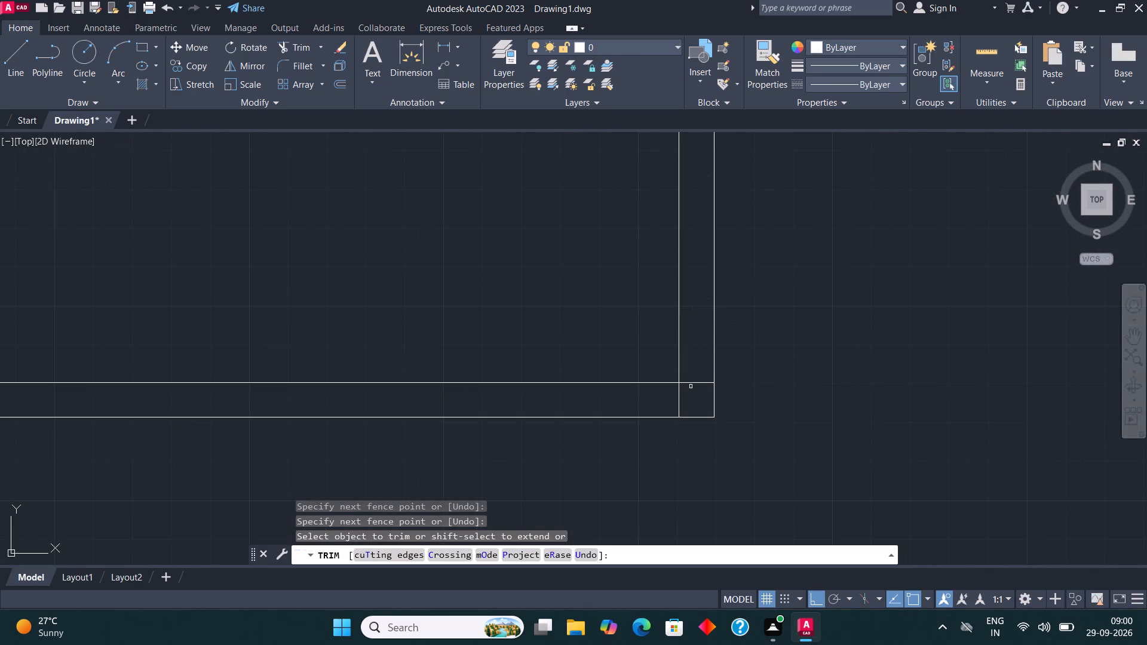
left_click(694, 375)
left_click(670, 401)
scroll(740, 380, "down", 2)
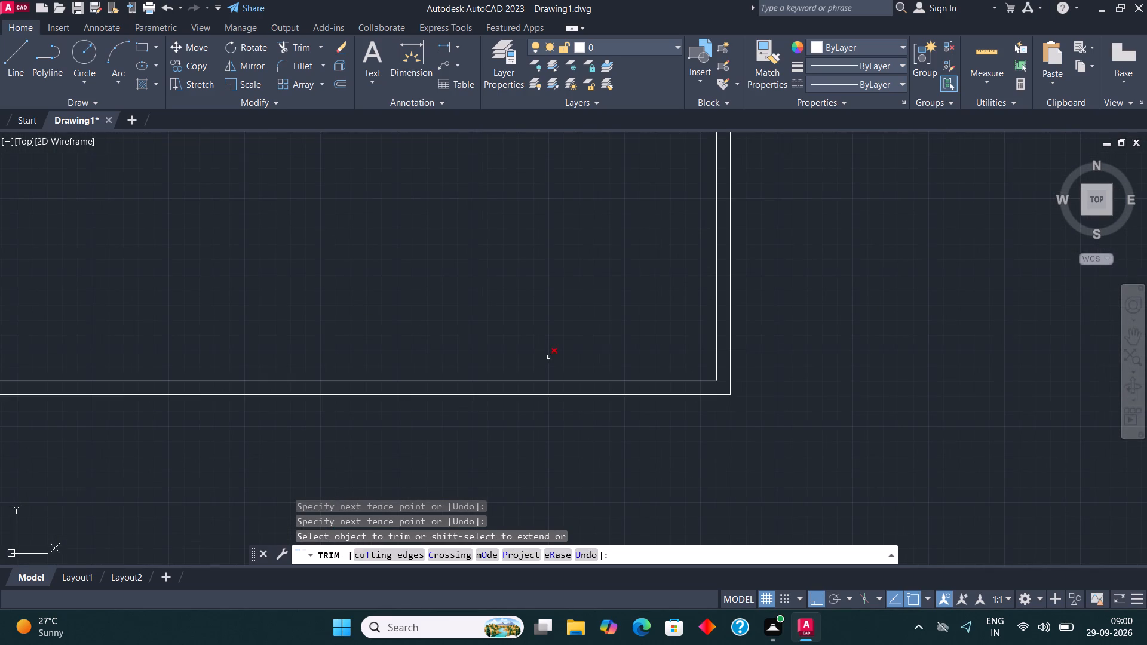
scroll(781, 314, "down", 3)
scroll(556, 342, "up", 4)
scroll(706, 292, "up", 3)
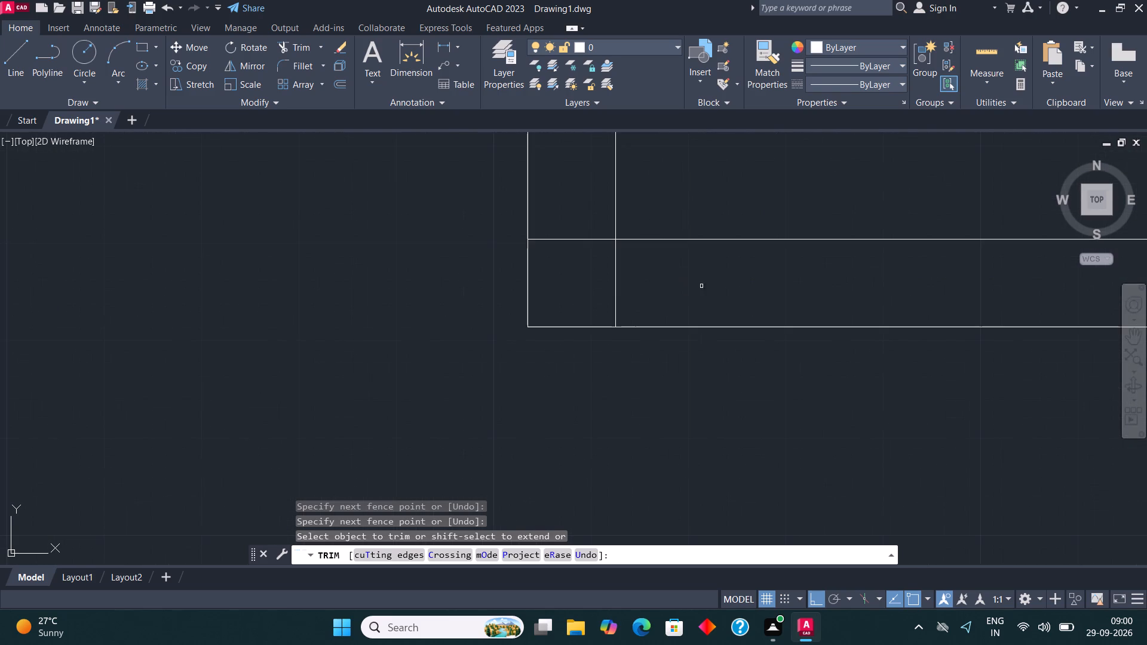
left_click(575, 215)
left_click(649, 308)
scroll(588, 355, "down", 3)
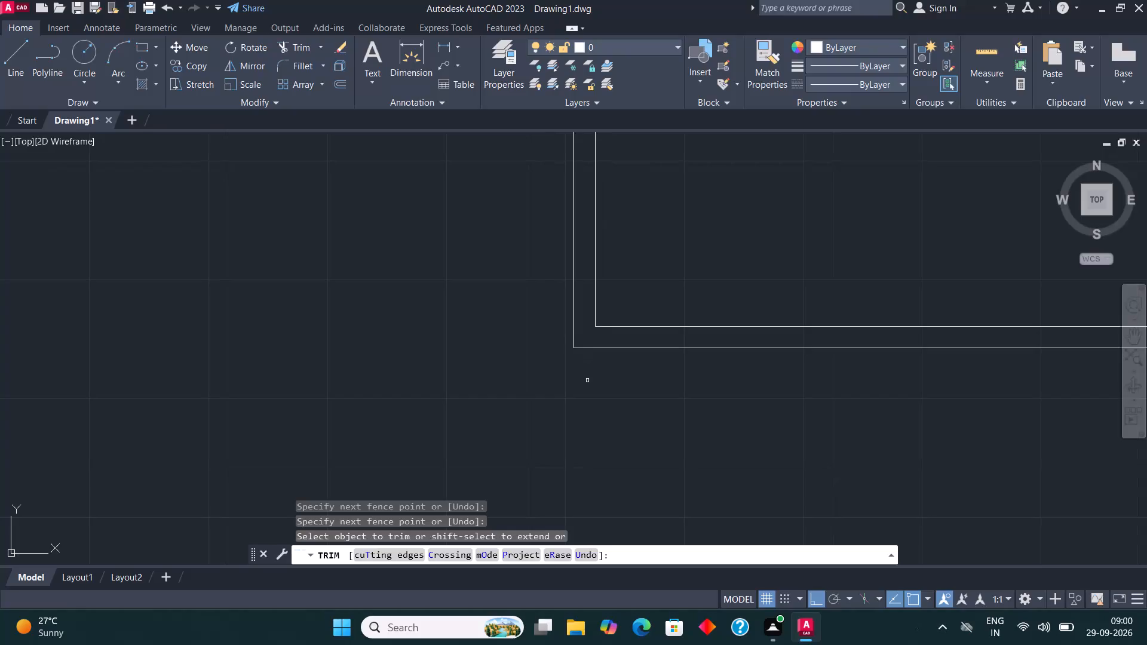
key("Escape")
Draw lines from the inner top-right corner: 3.8' left along the wall, 5' down, and right across the inner right wall line.
scroll(248, 203, "down", 3)
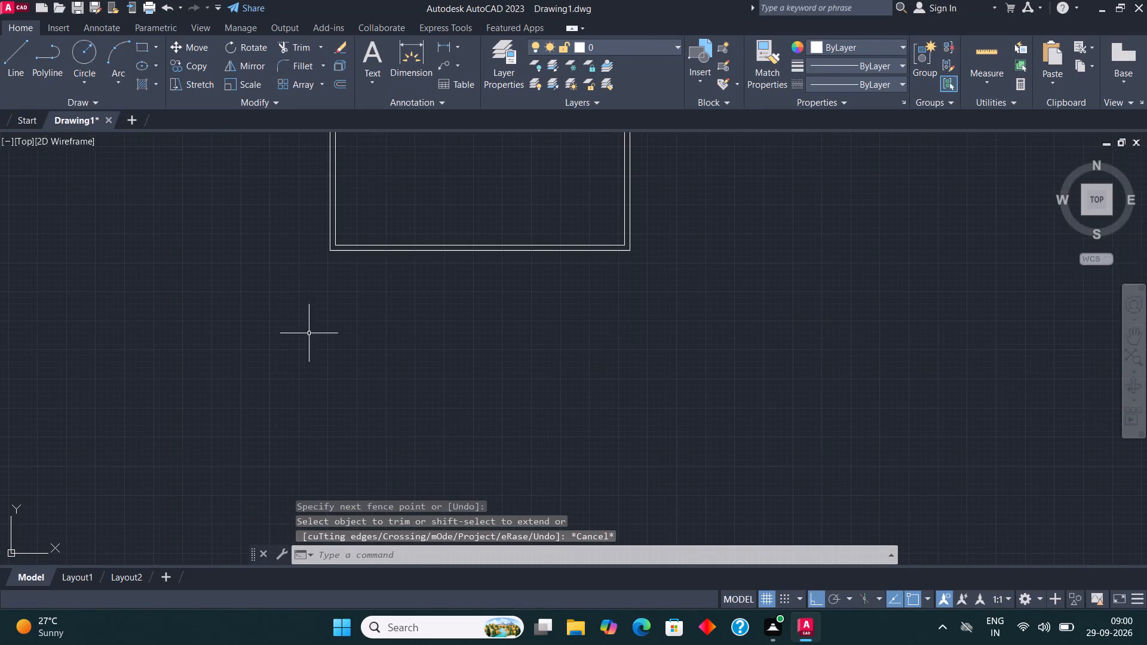
scroll(530, 492, "down", 2)
scroll(515, 177, "up", 2)
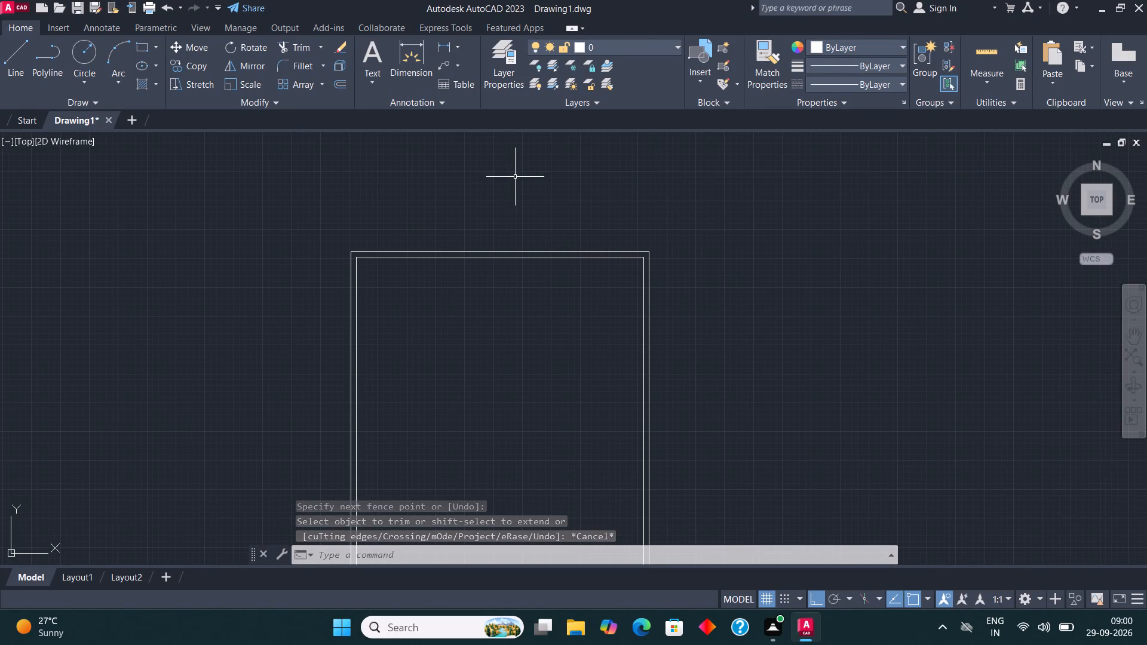
scroll(597, 255, "up", 2)
left_click(16, 44)
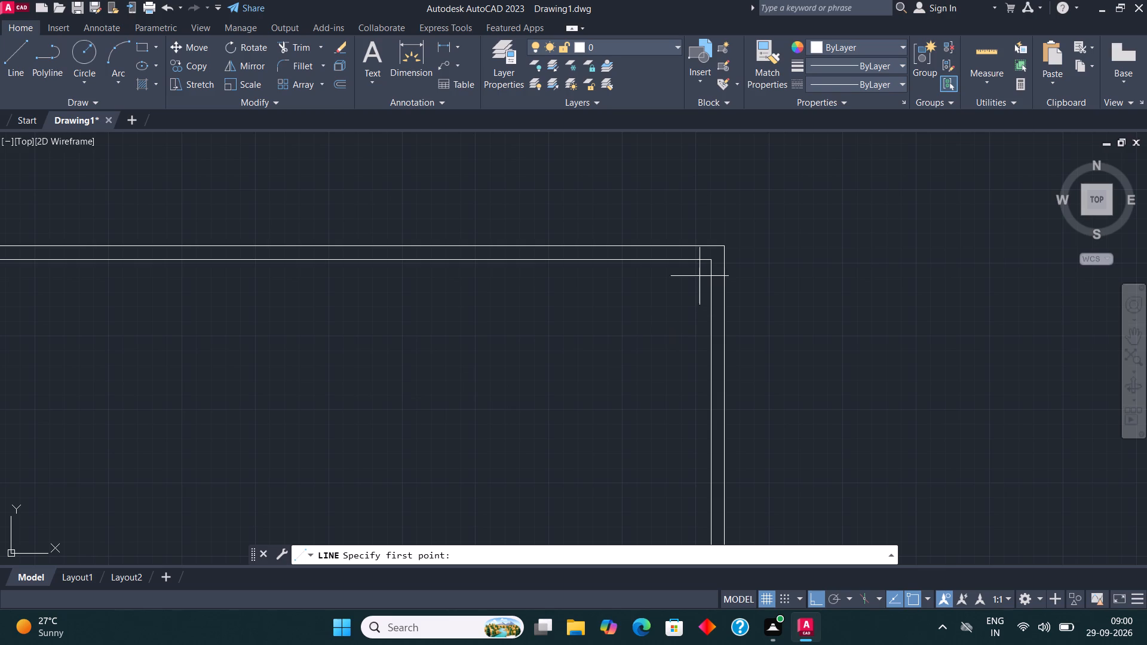
left_click(714, 263)
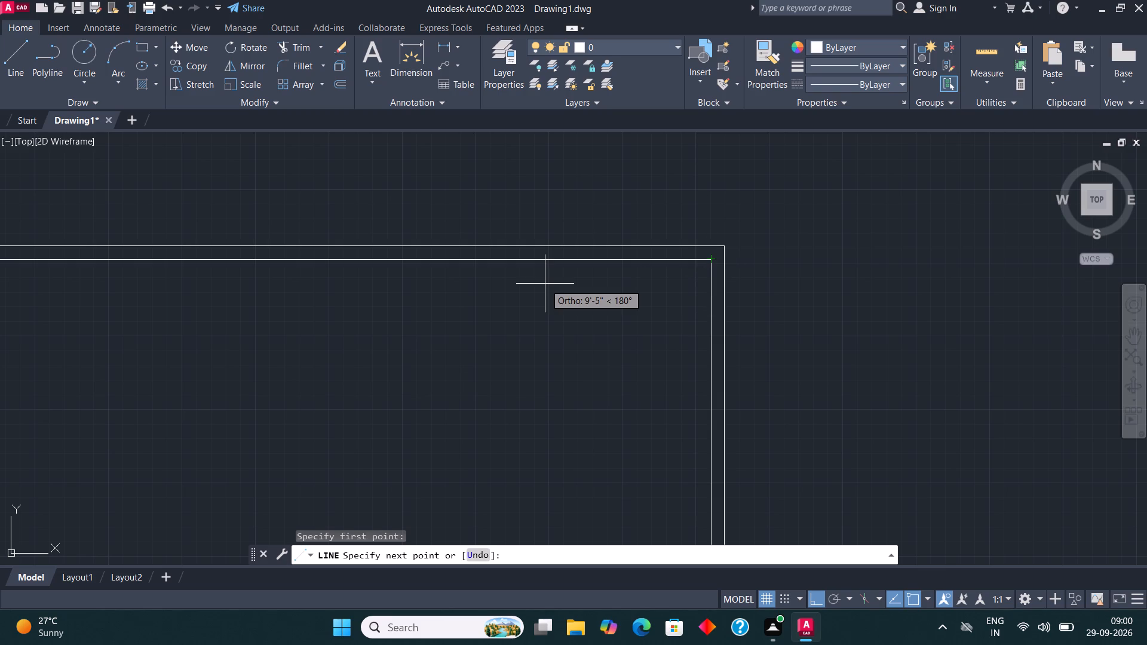
type("3.8")
key("apostrophe")
key("Return")
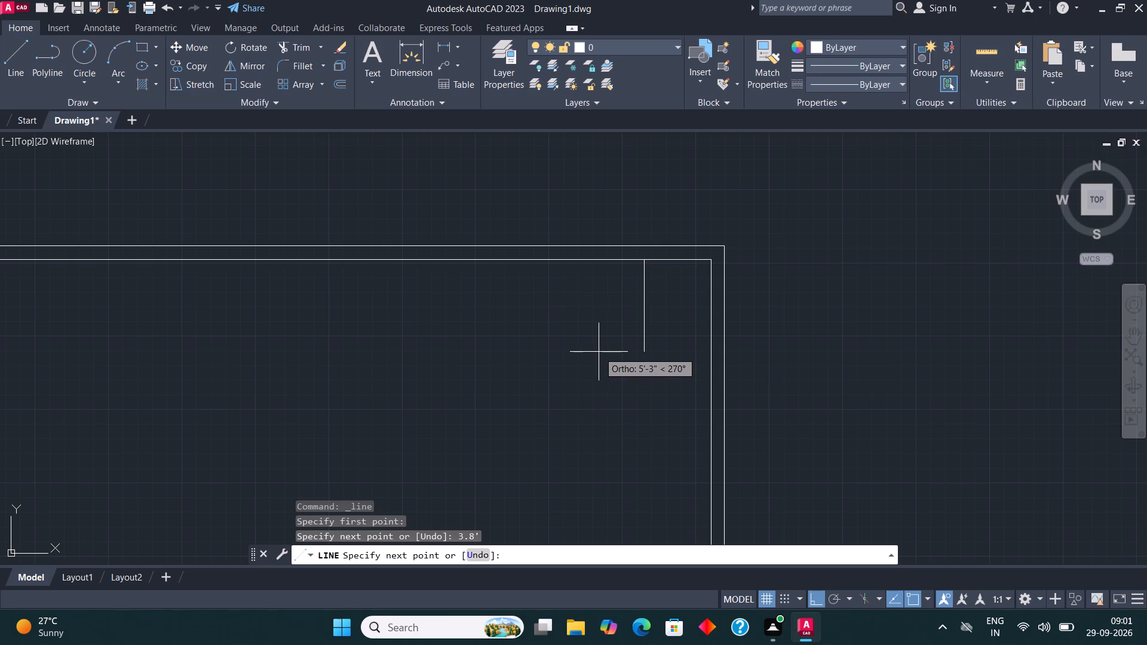
key("5")
key("apostrophe")
key("Return")
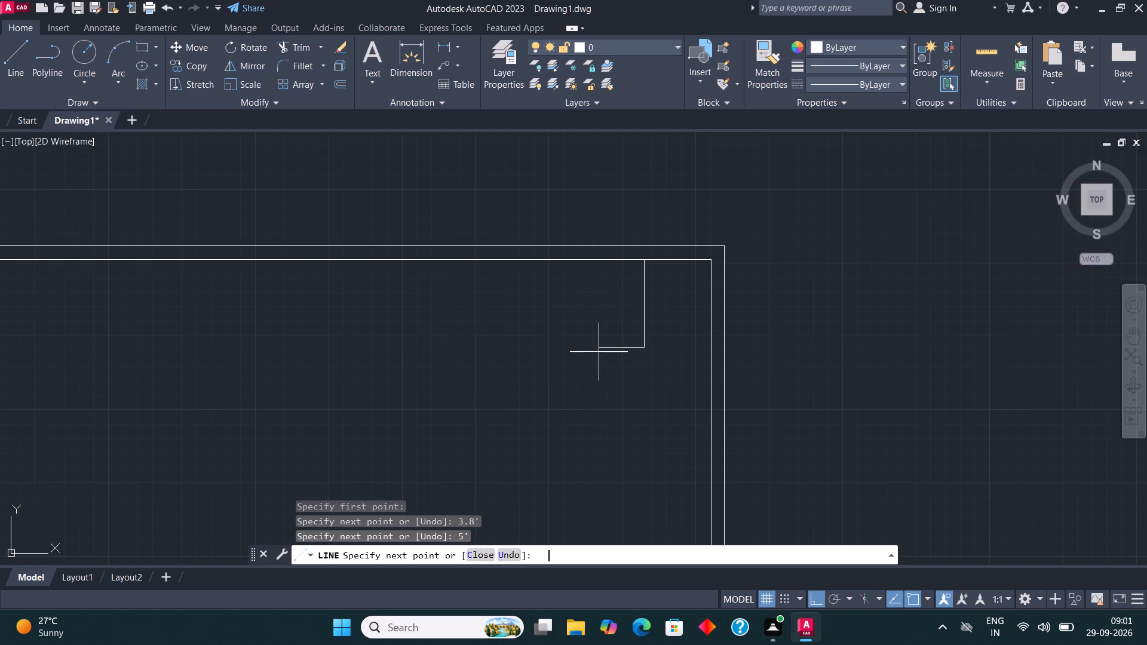
scroll(716, 339, "up", 3)
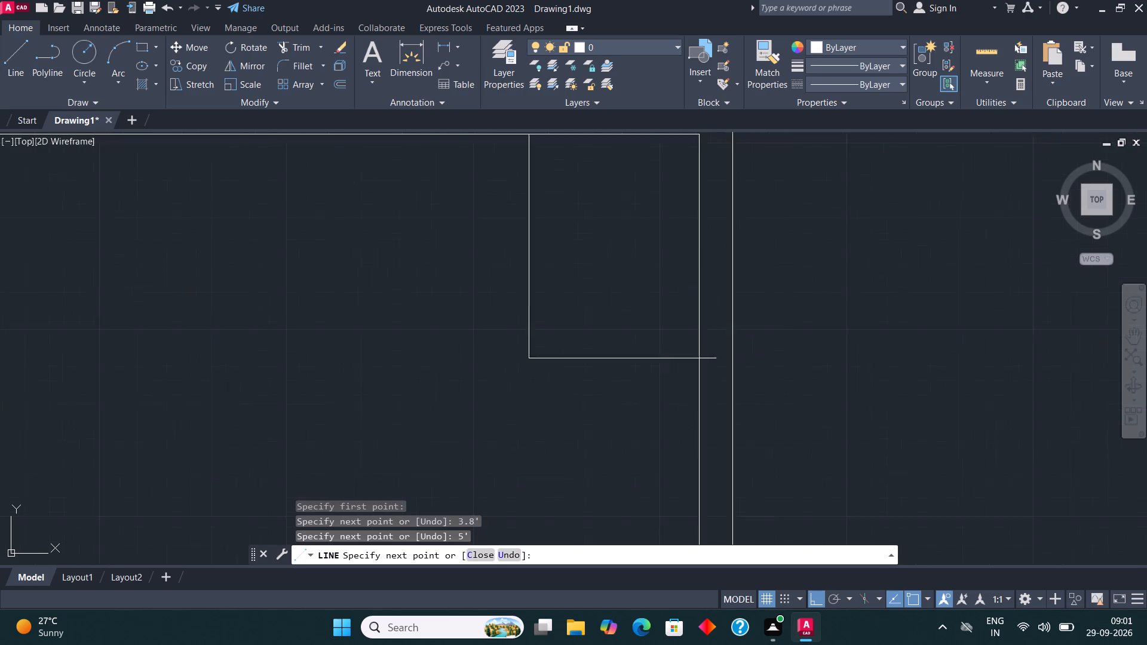
left_click(707, 364)
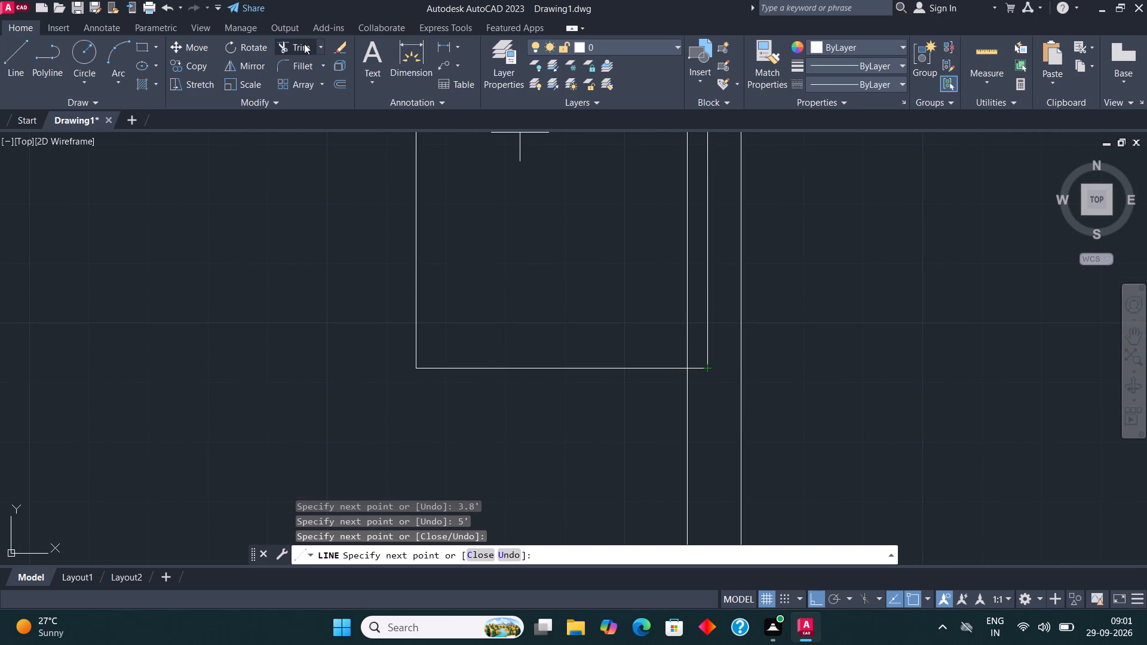
Trim the small room's bottom line where it extends past the inner face of the right wall.
left_click(304, 44)
left_click(705, 371)
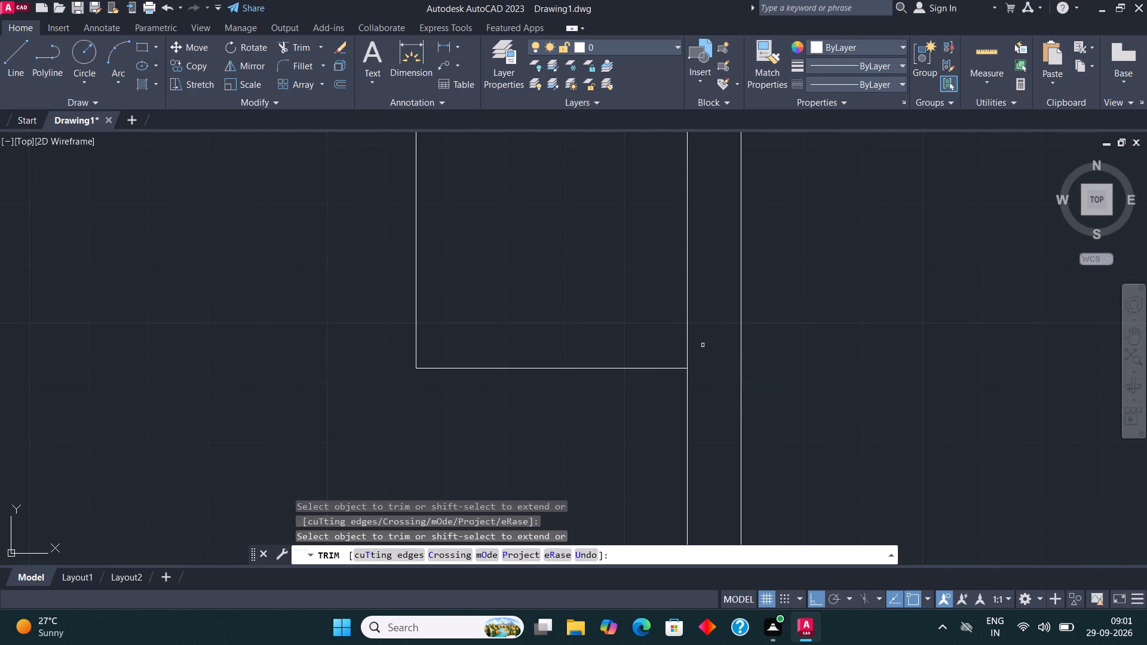
key("Escape")
Offset the small corner room's left line to the left and its bottom line downward by 4.5".
scroll(704, 371, "down", 5)
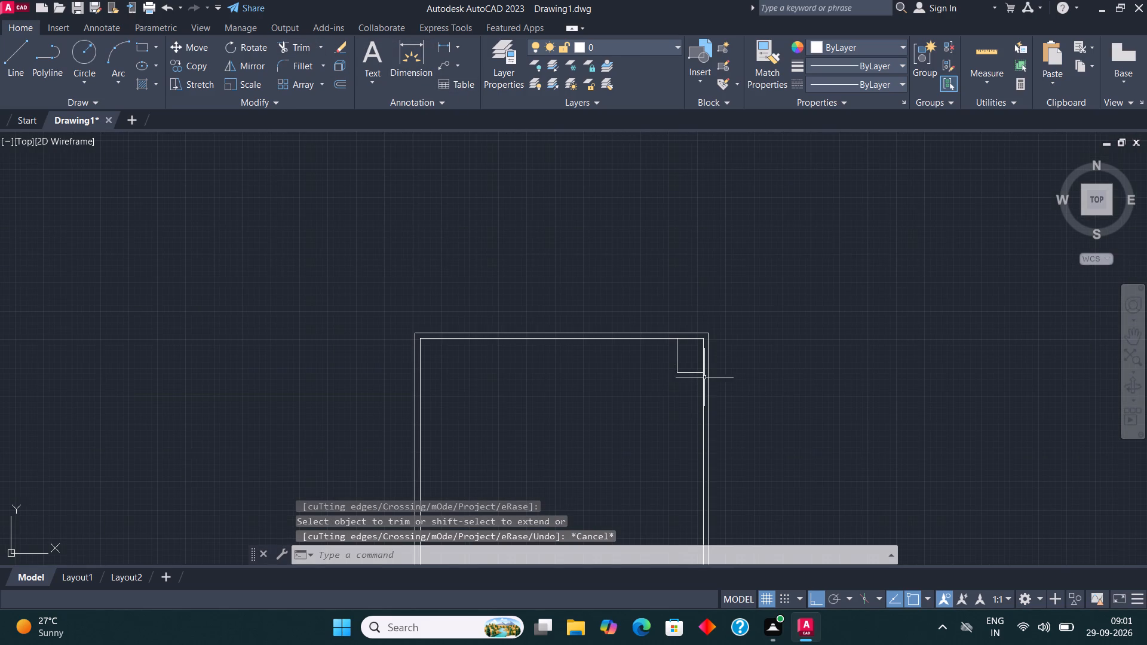
scroll(678, 355, "up", 3)
left_click(674, 446)
left_click(645, 365)
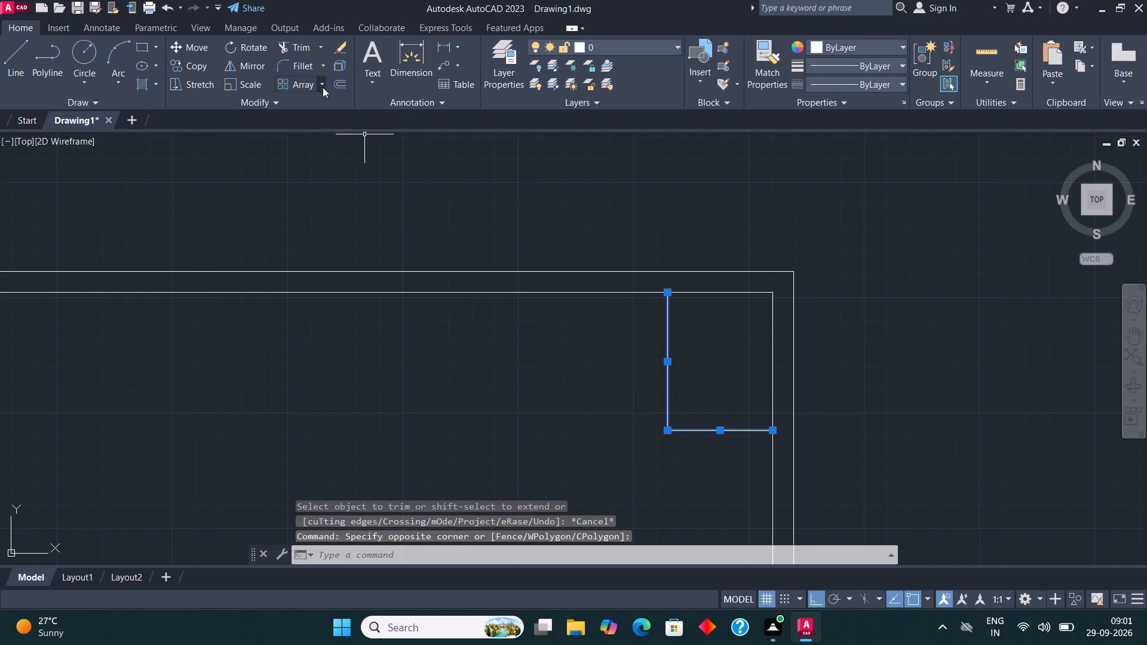
left_click(338, 82)
scroll(614, 361, "down", 2)
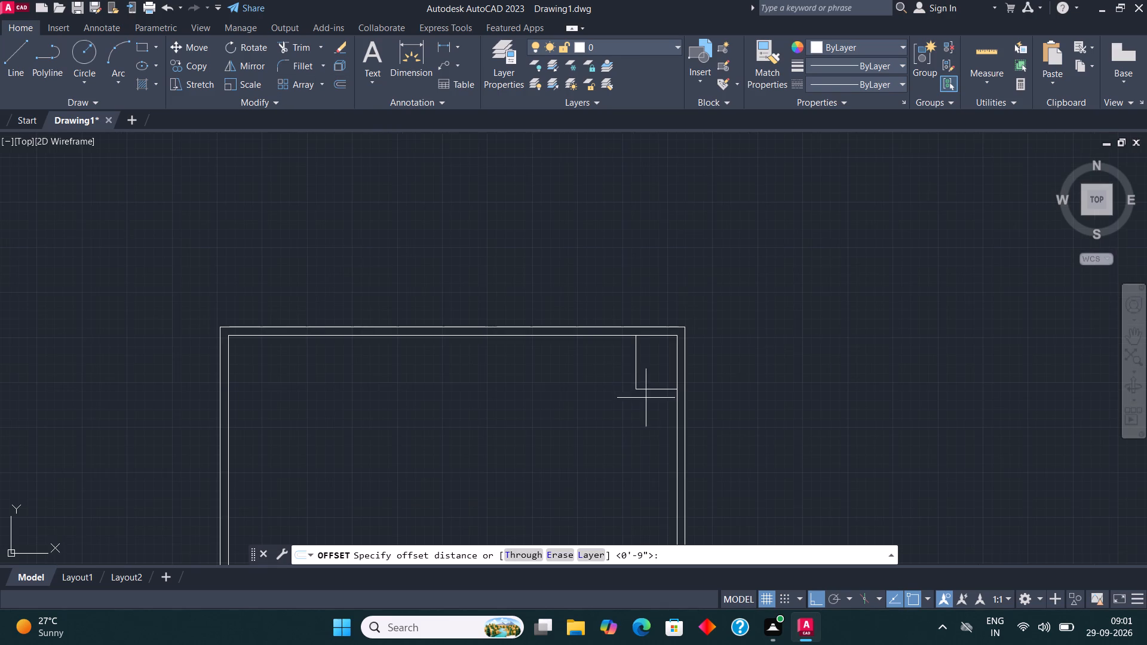
scroll(652, 400, "up", 2)
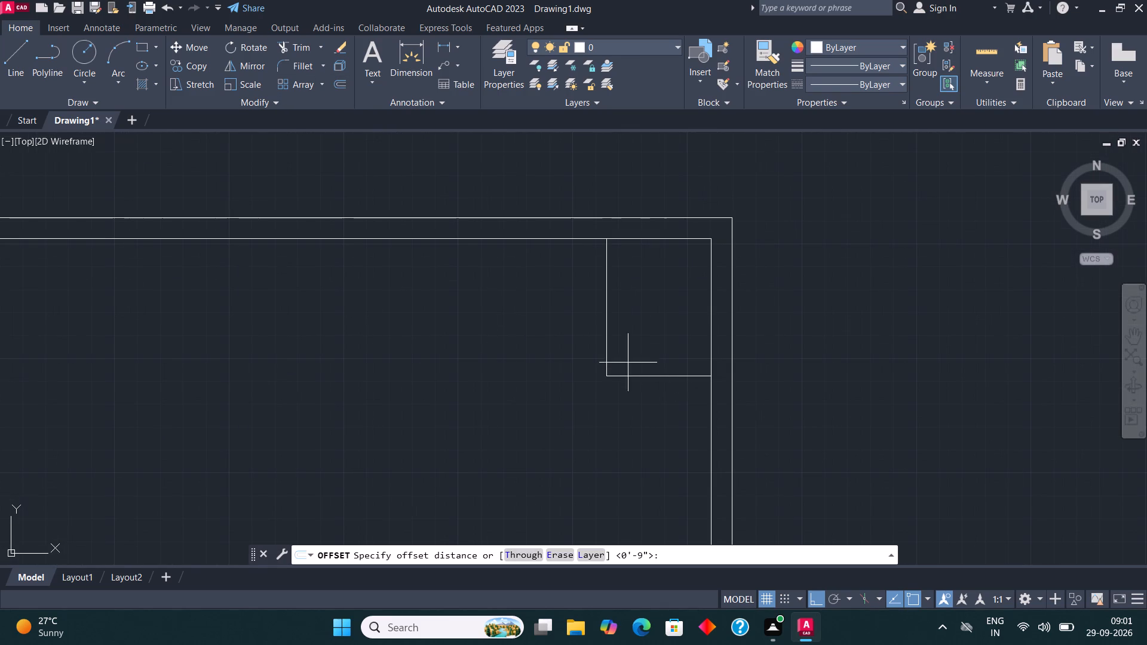
left_click(608, 312)
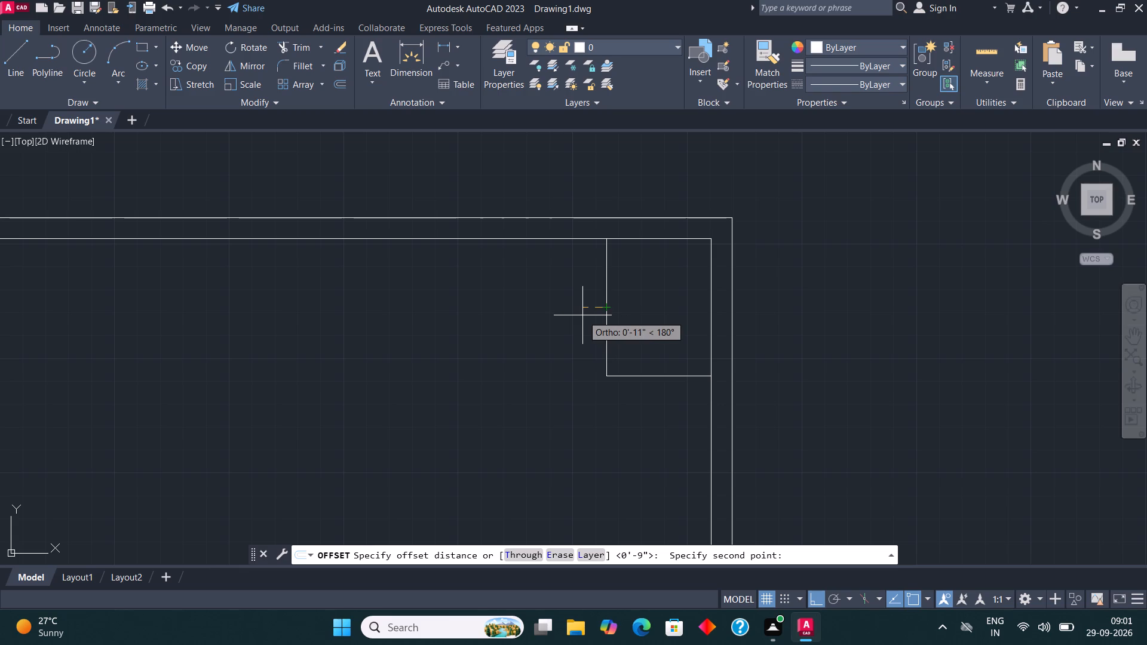
type("4.5\"")
key("Return")
left_click(608, 306)
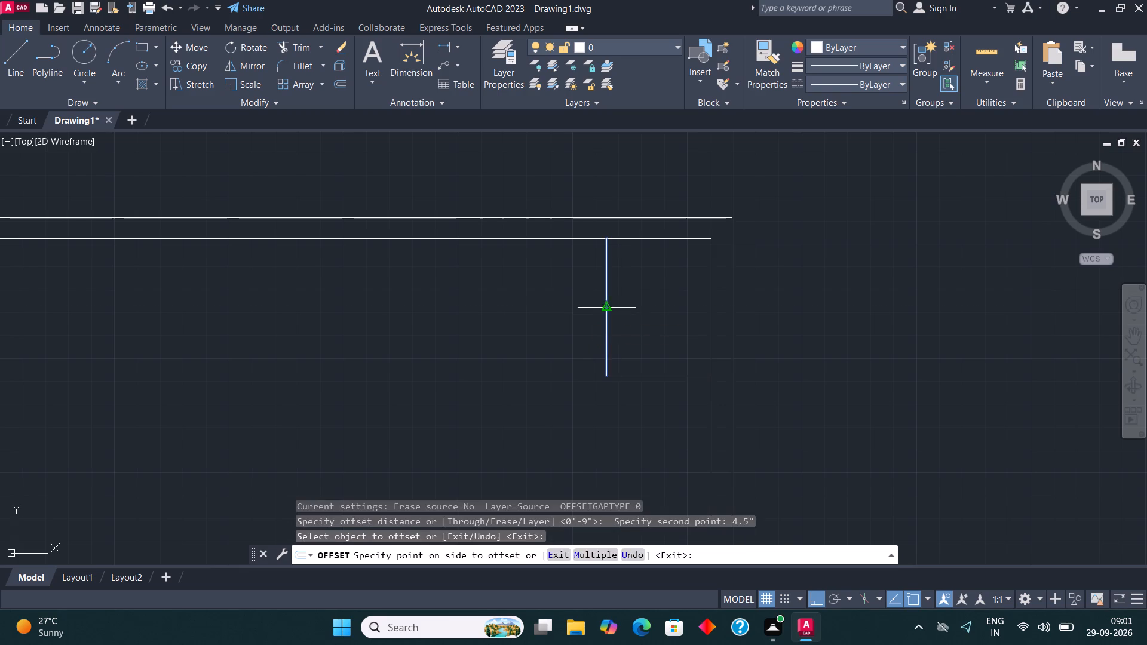
left_click(548, 310)
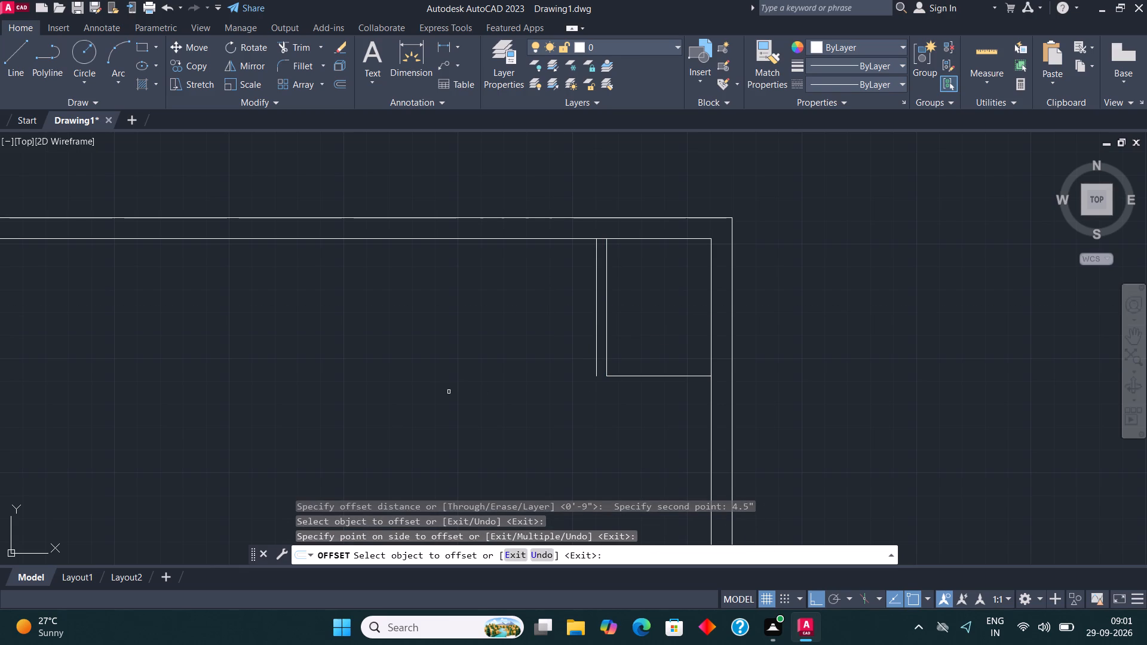
left_click(648, 378)
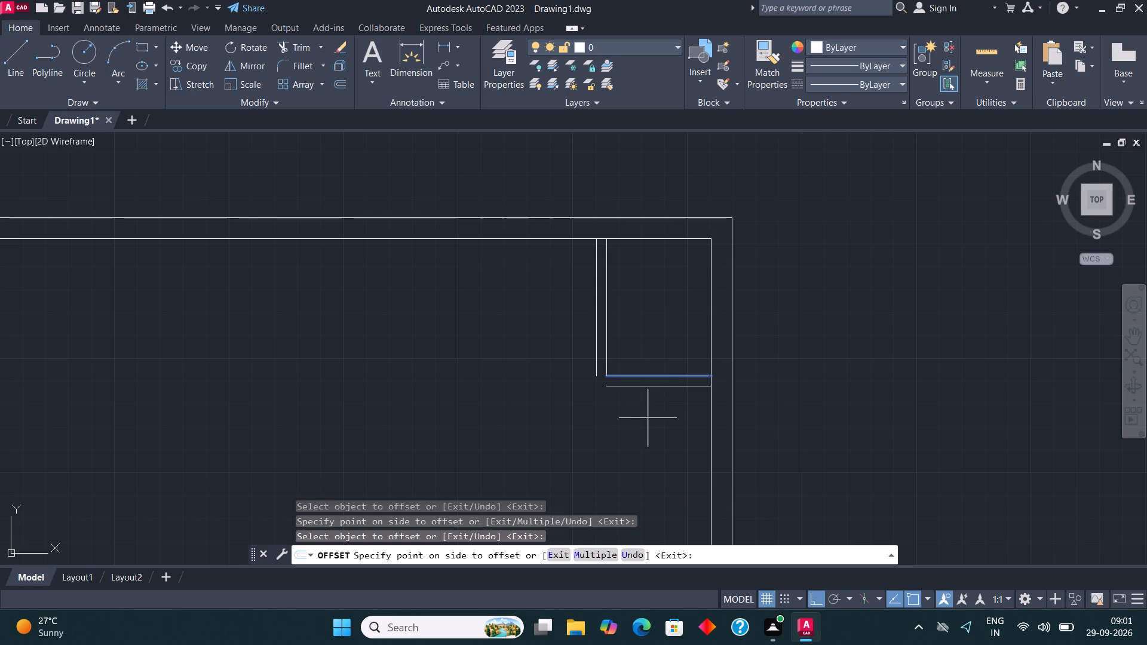
left_click(648, 418)
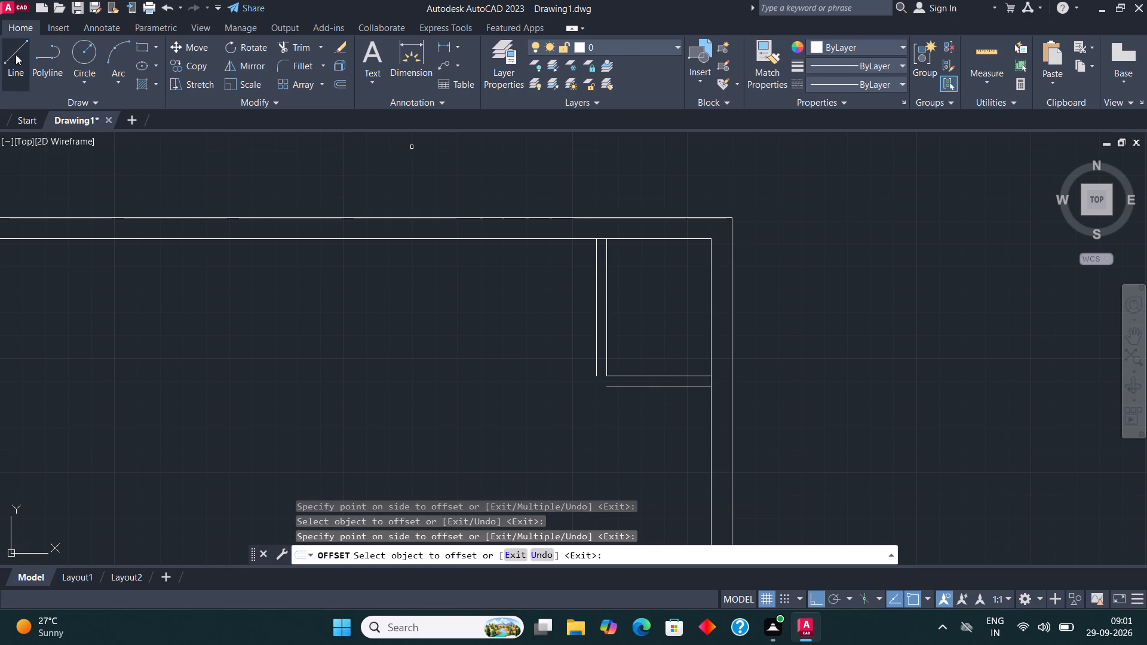
Fillet the two offset partition lines so they meet in a square corner at the small room's bottom-left.
left_click(12, 60)
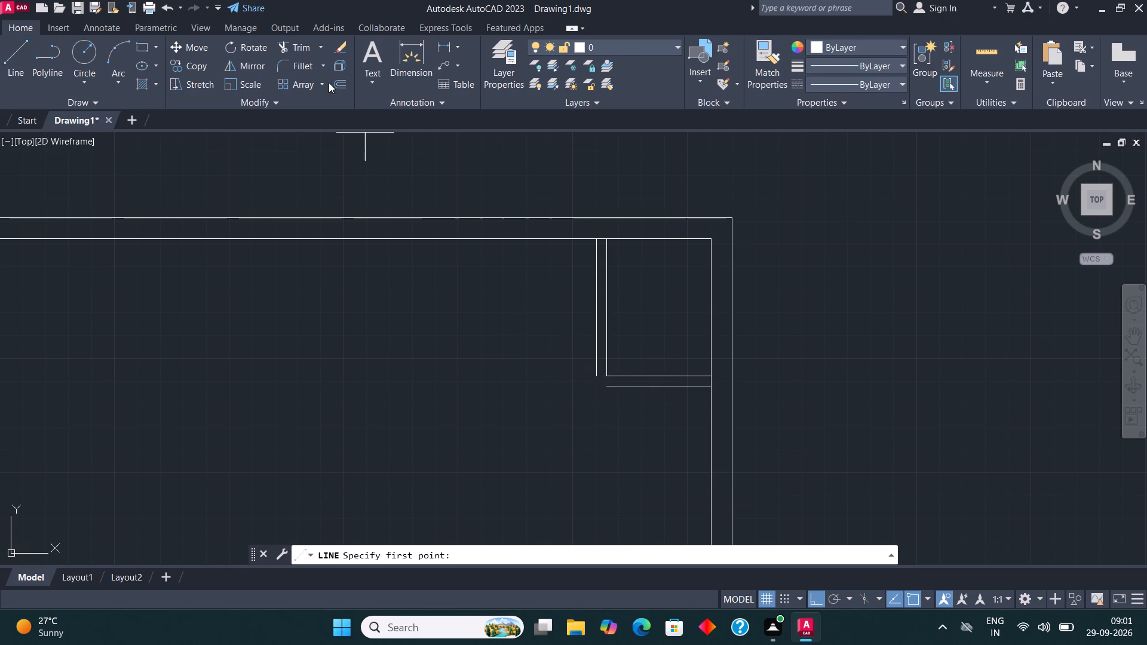
left_click(297, 68)
left_click(596, 368)
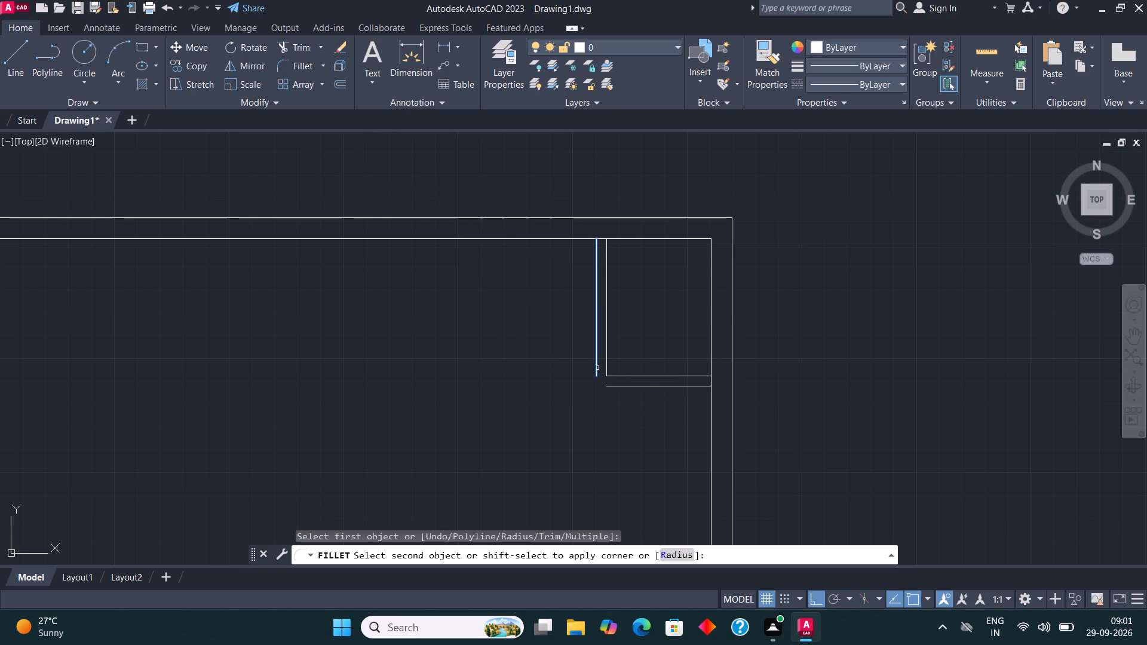
left_click(612, 389)
left_click(609, 384)
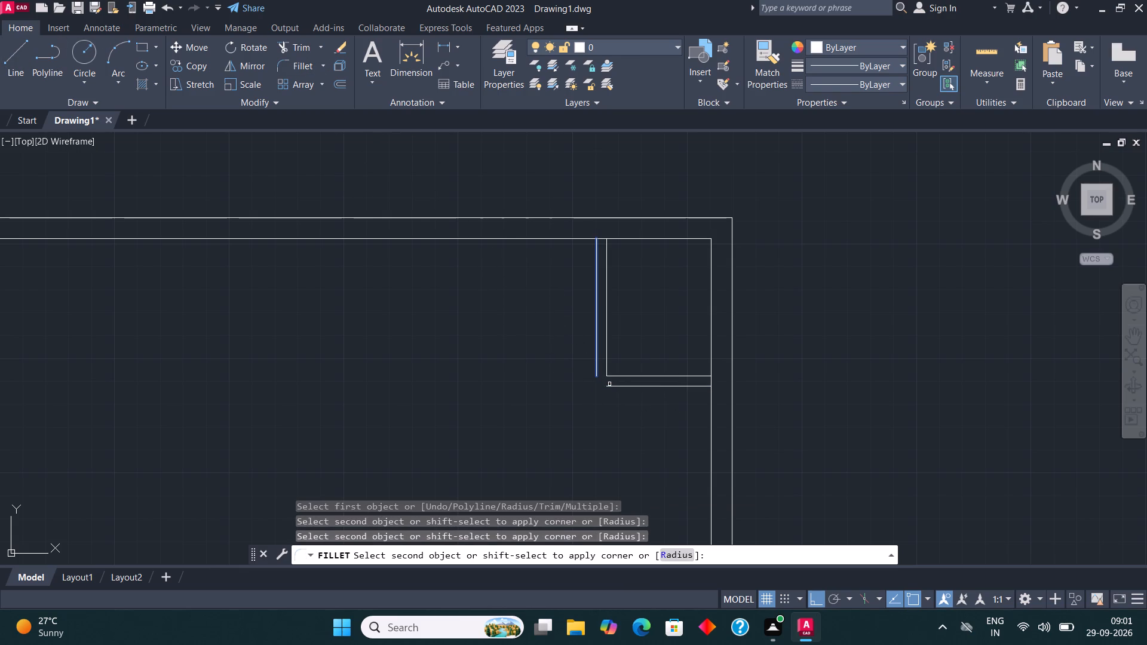
left_click(611, 389)
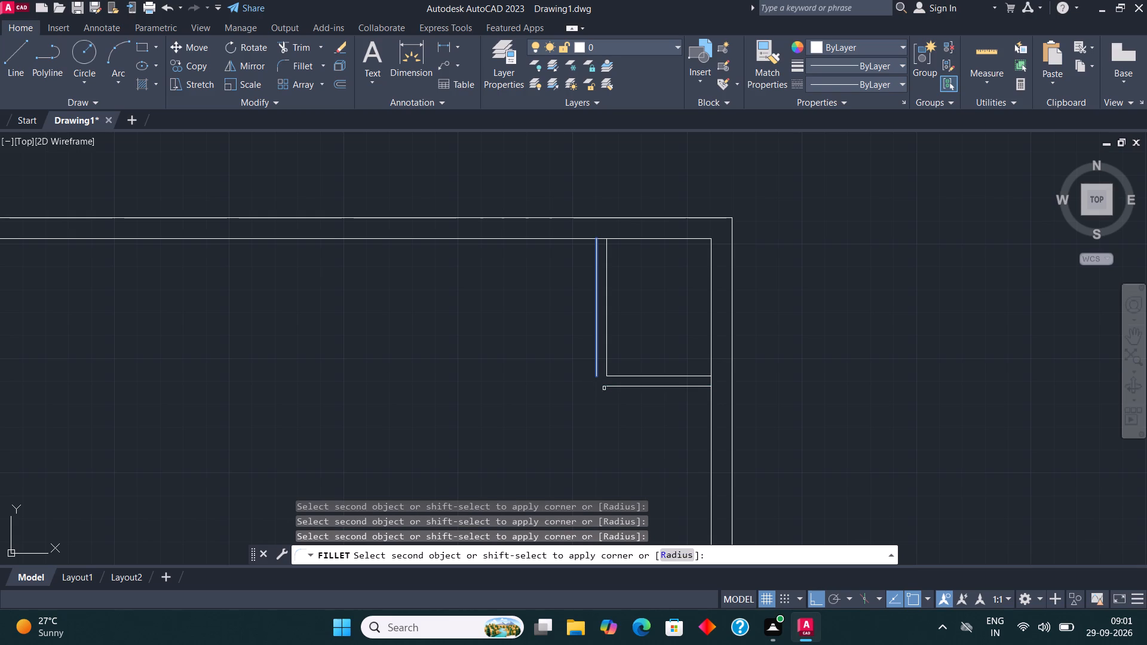
left_click(622, 386)
Draw lines from the small room's left partition, level with its bottom line: 8' left, 5.6" up, and on up past the inner top wall line.
left_click(26, 64)
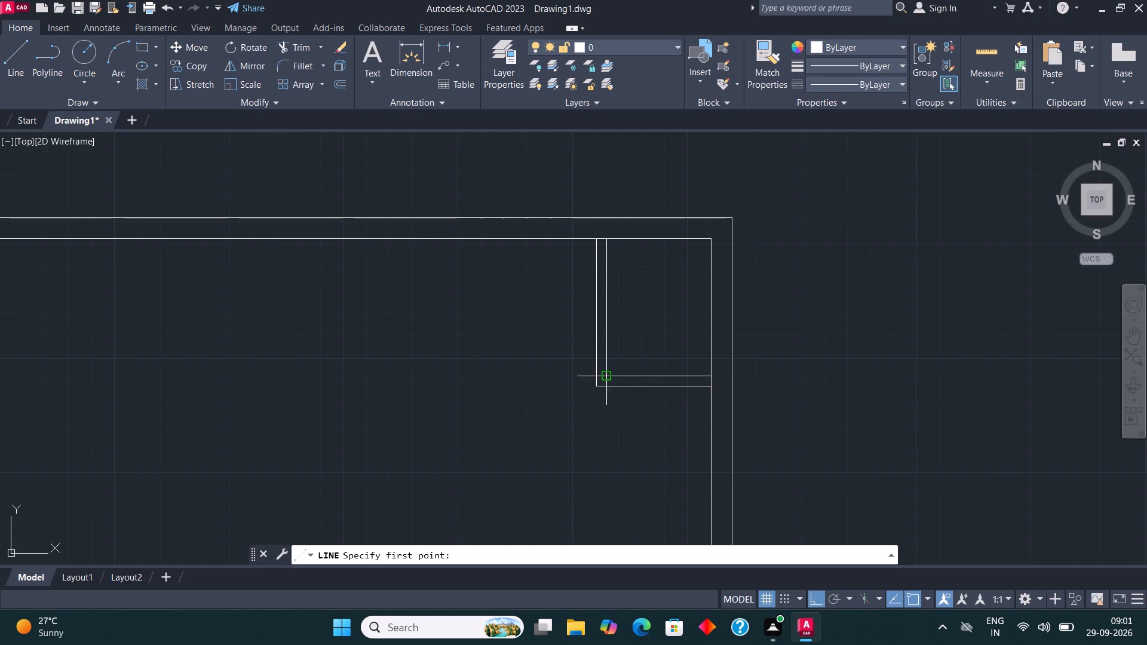
scroll(593, 378, "up", 4)
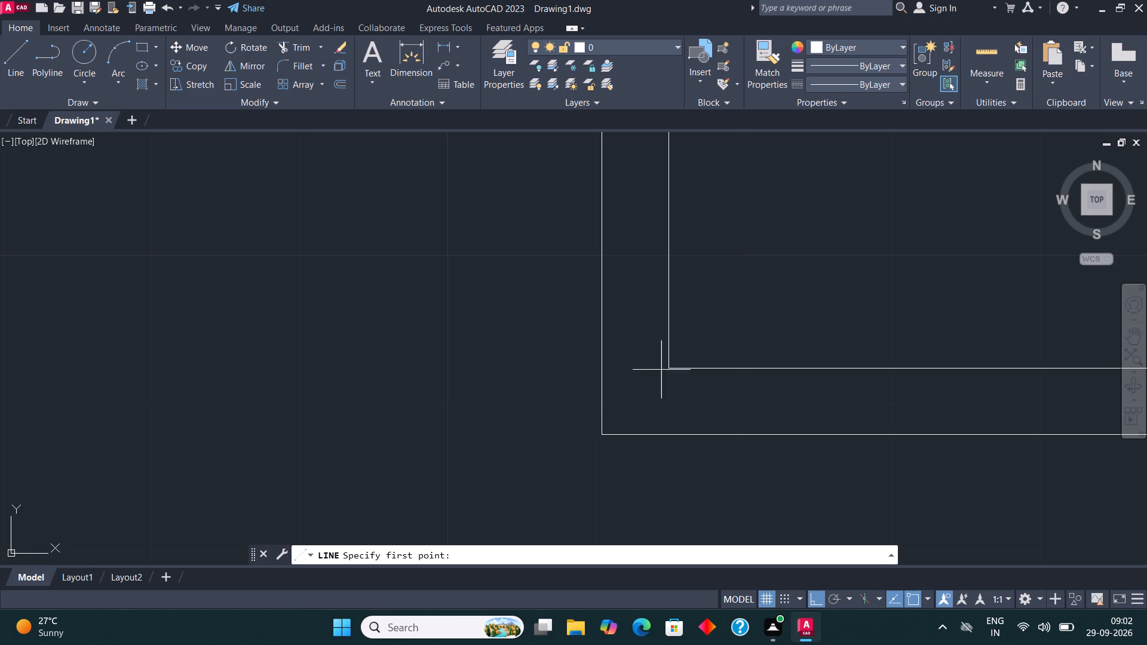
left_click(602, 368)
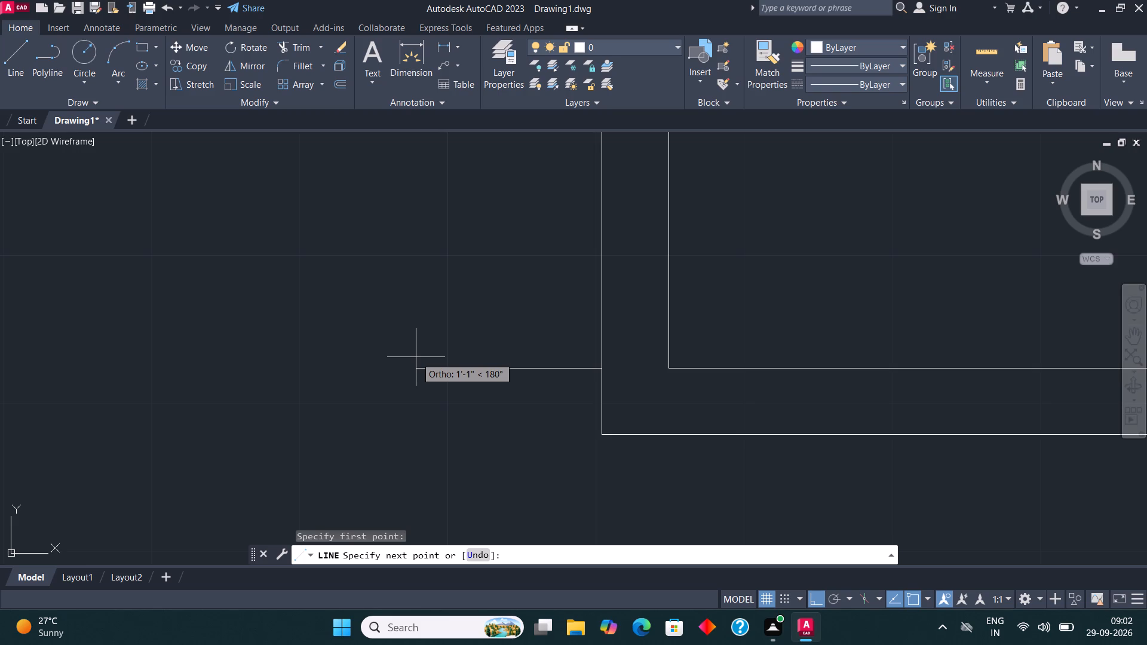
type("8'")
key("Return")
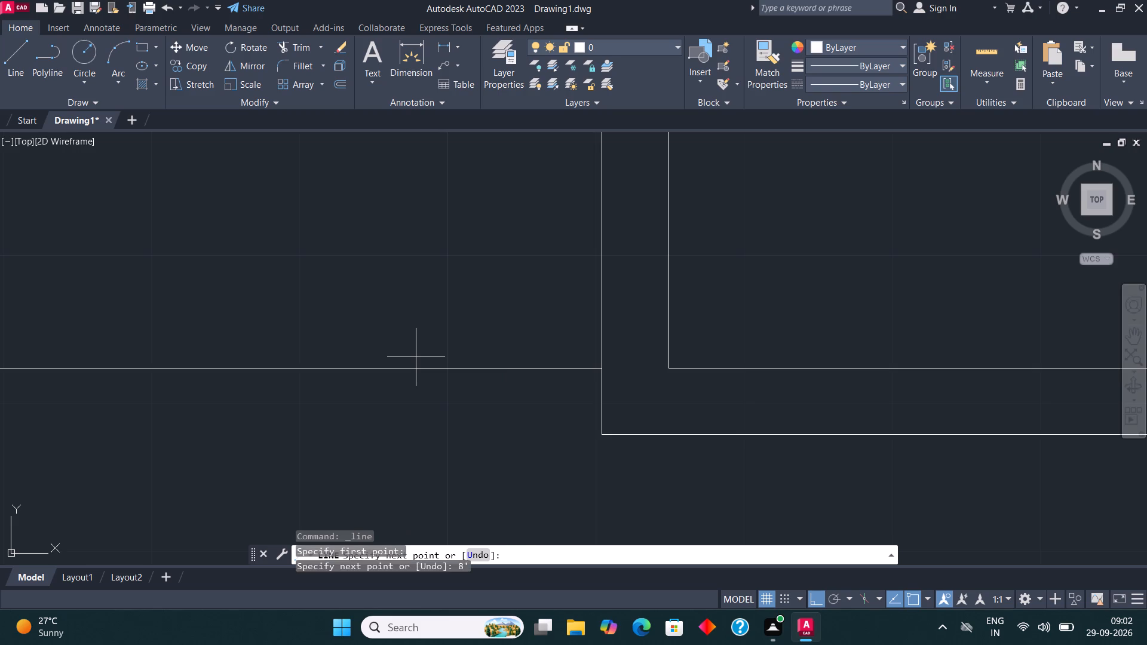
scroll(416, 357, "down", 7)
scroll(291, 307, "up", 1)
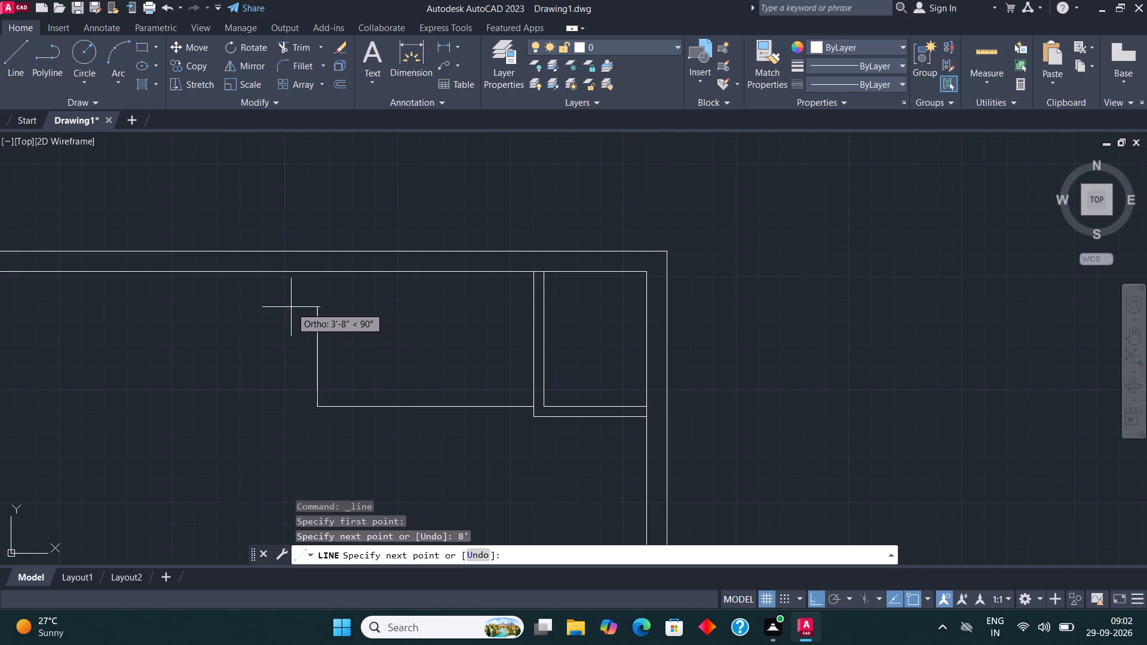
scroll(295, 361, "up", 3)
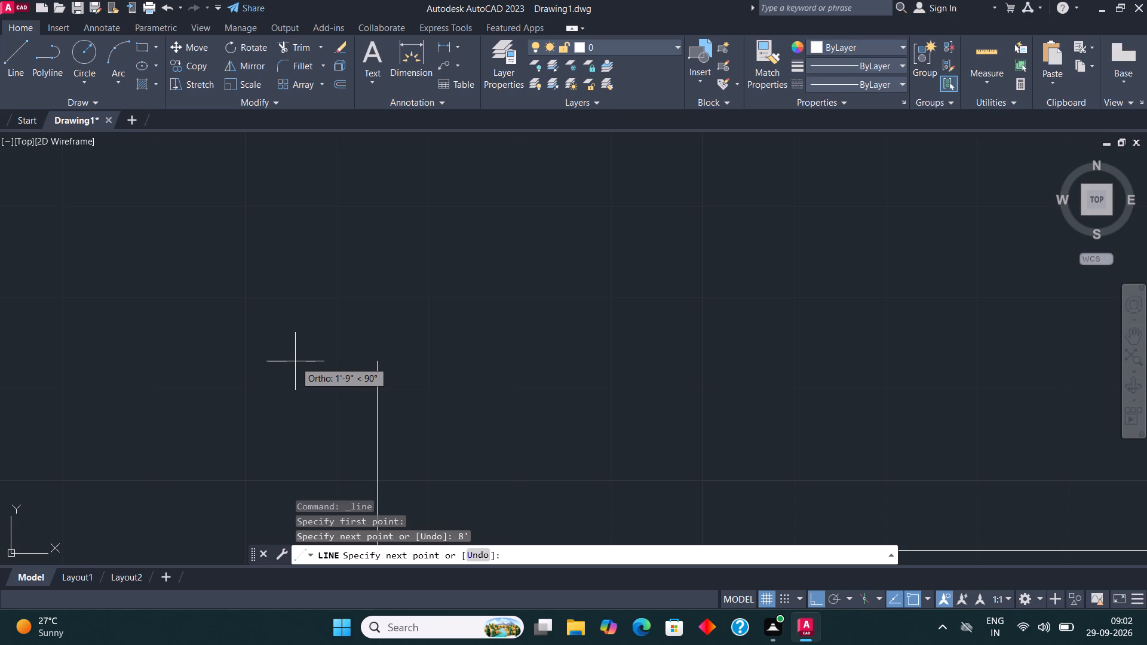
type("5.6\"")
key("Return")
scroll(296, 361, "down", 4)
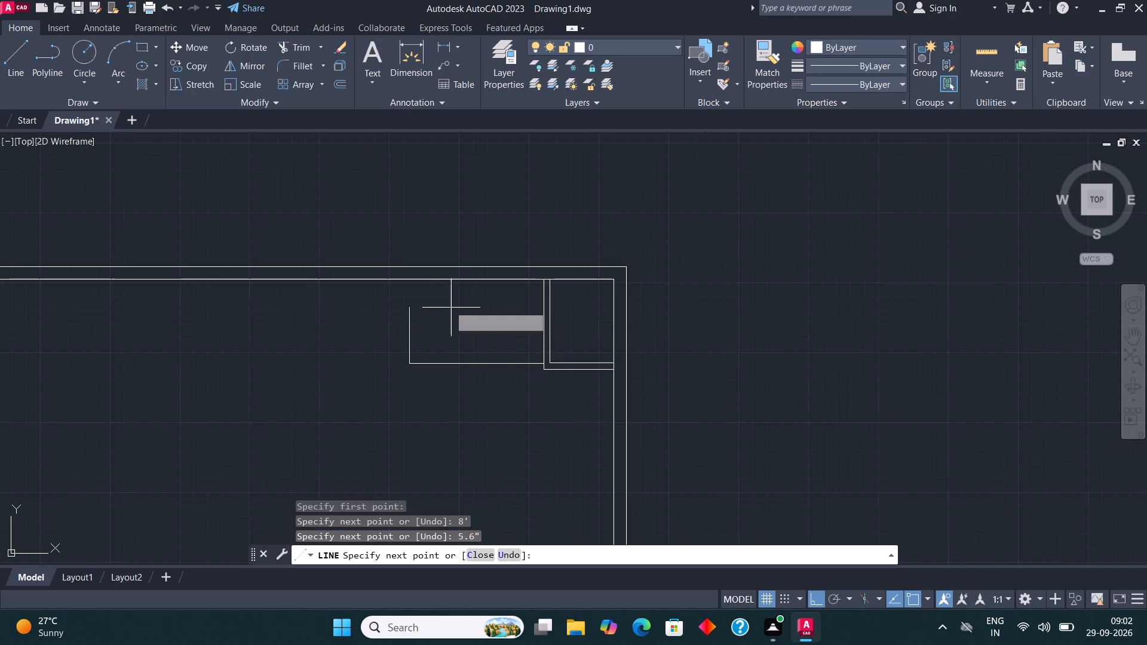
scroll(413, 309, "up", 1)
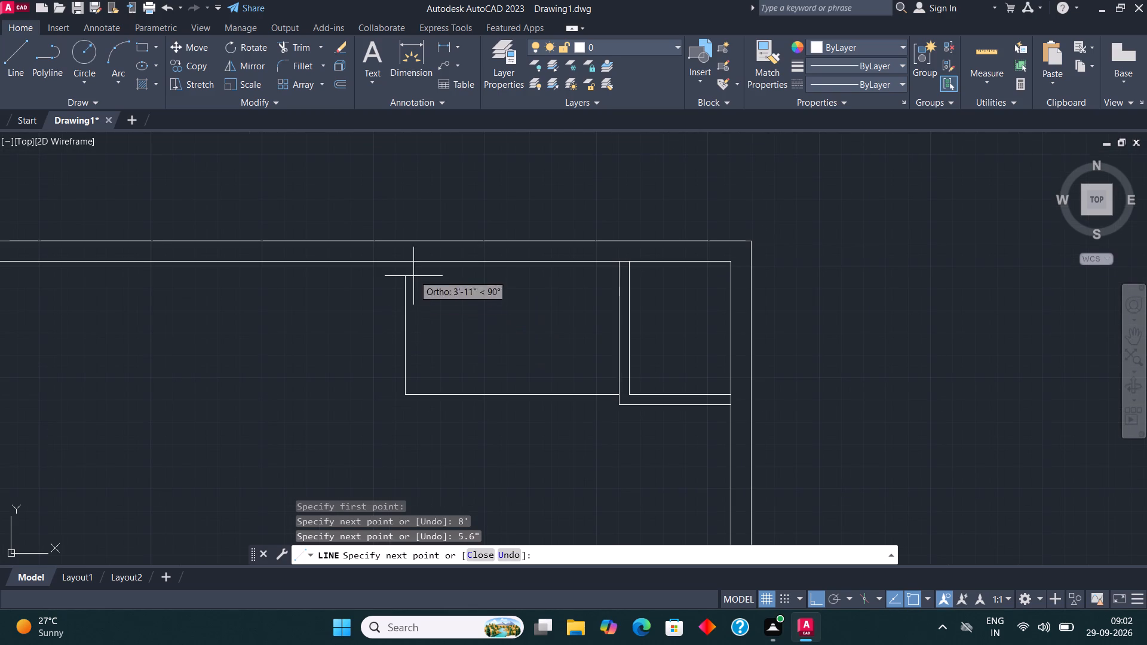
scroll(408, 249, "up", 2)
left_click(394, 258)
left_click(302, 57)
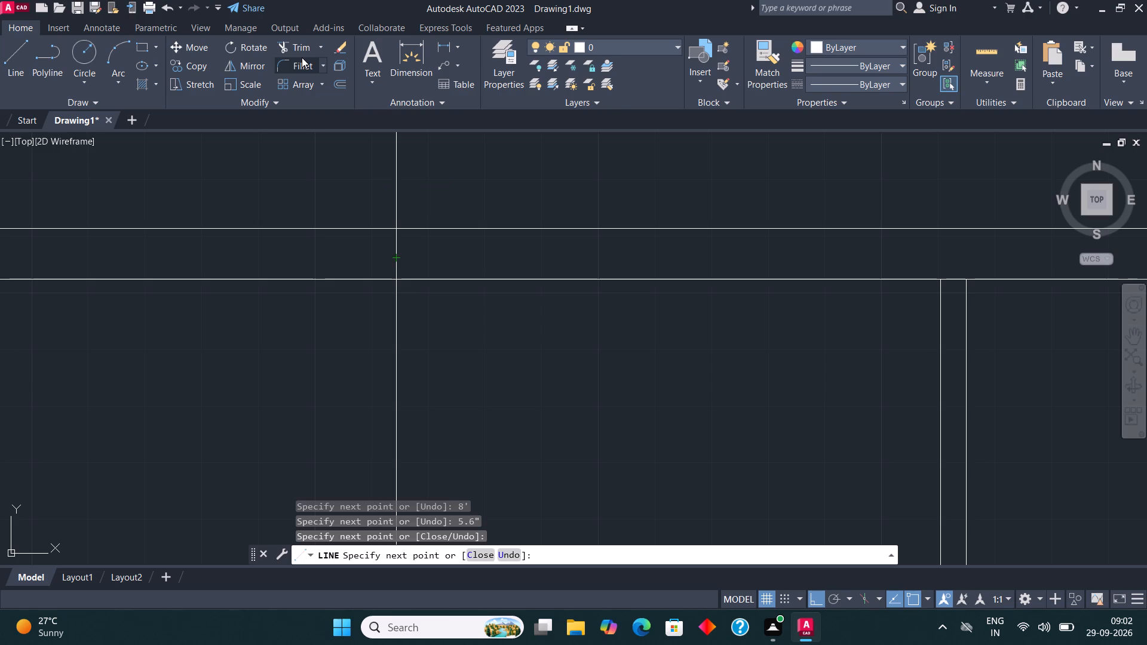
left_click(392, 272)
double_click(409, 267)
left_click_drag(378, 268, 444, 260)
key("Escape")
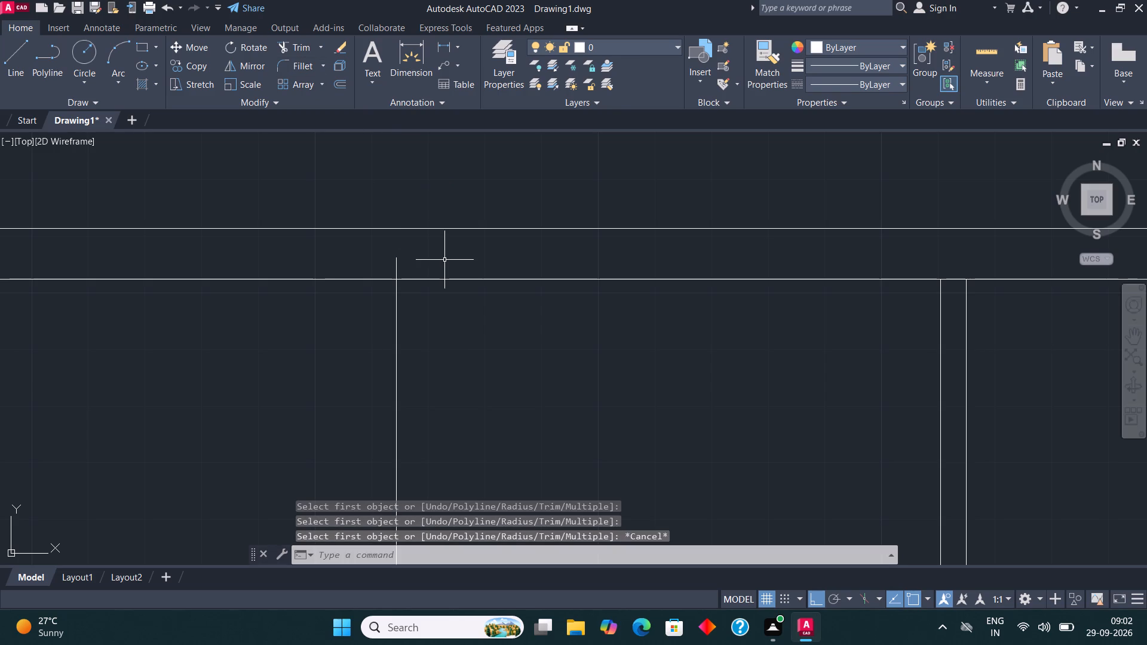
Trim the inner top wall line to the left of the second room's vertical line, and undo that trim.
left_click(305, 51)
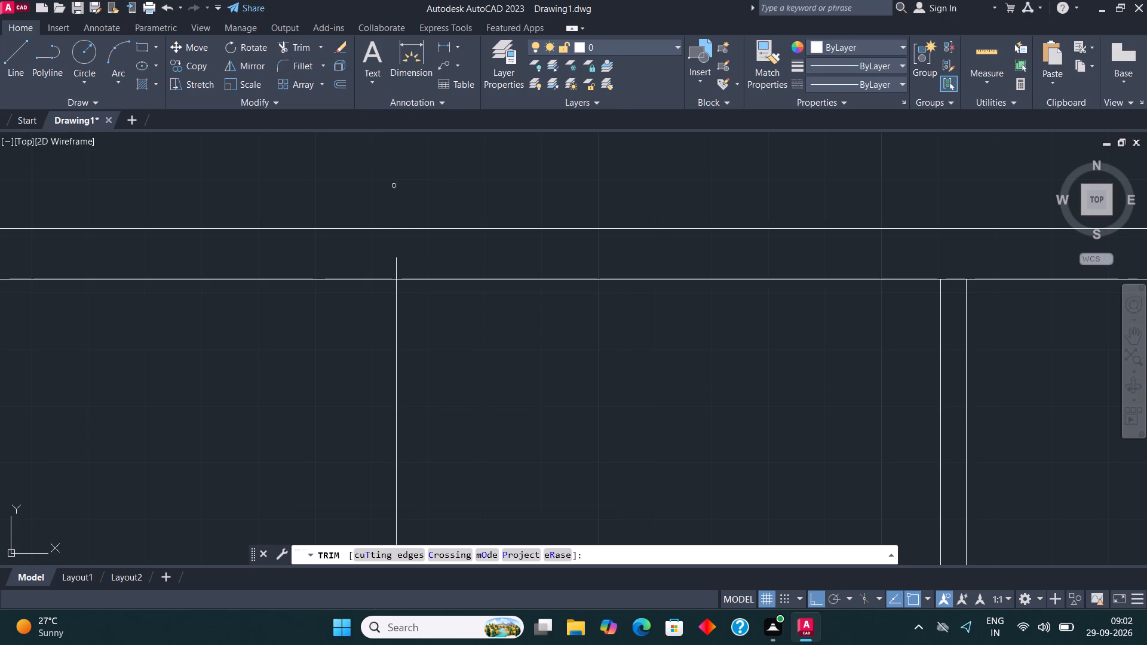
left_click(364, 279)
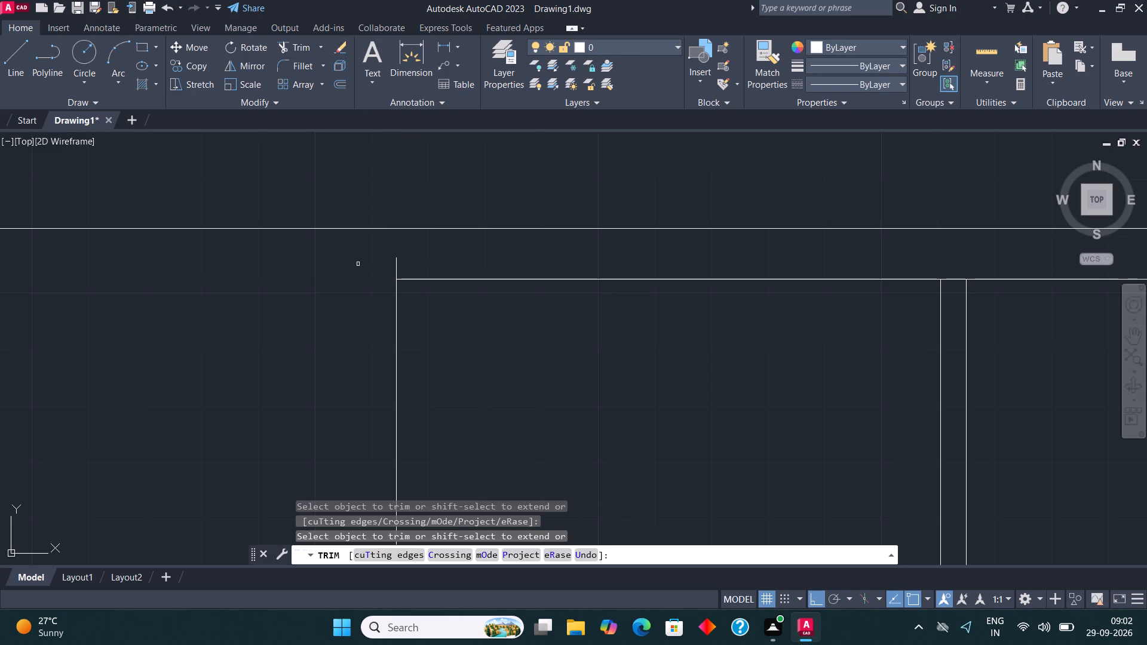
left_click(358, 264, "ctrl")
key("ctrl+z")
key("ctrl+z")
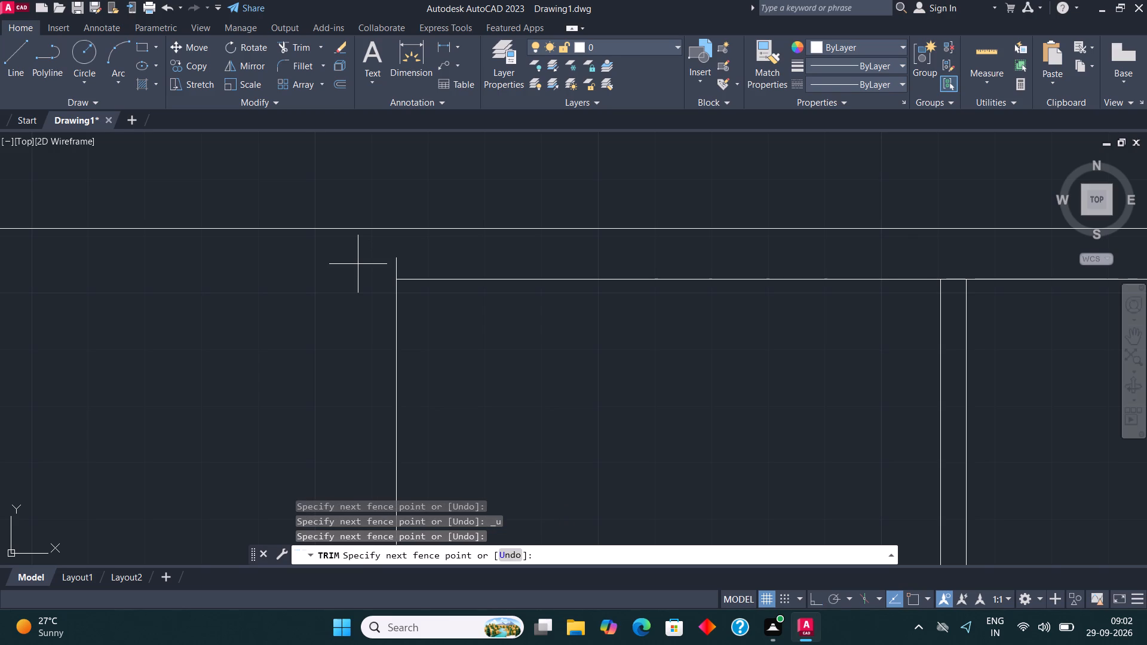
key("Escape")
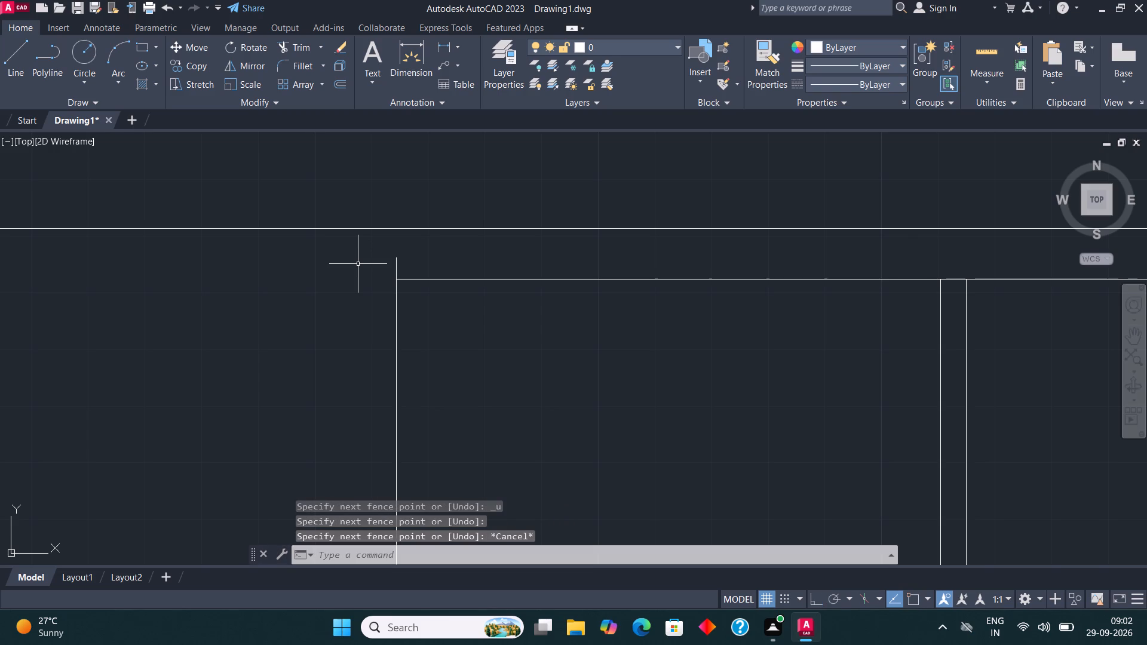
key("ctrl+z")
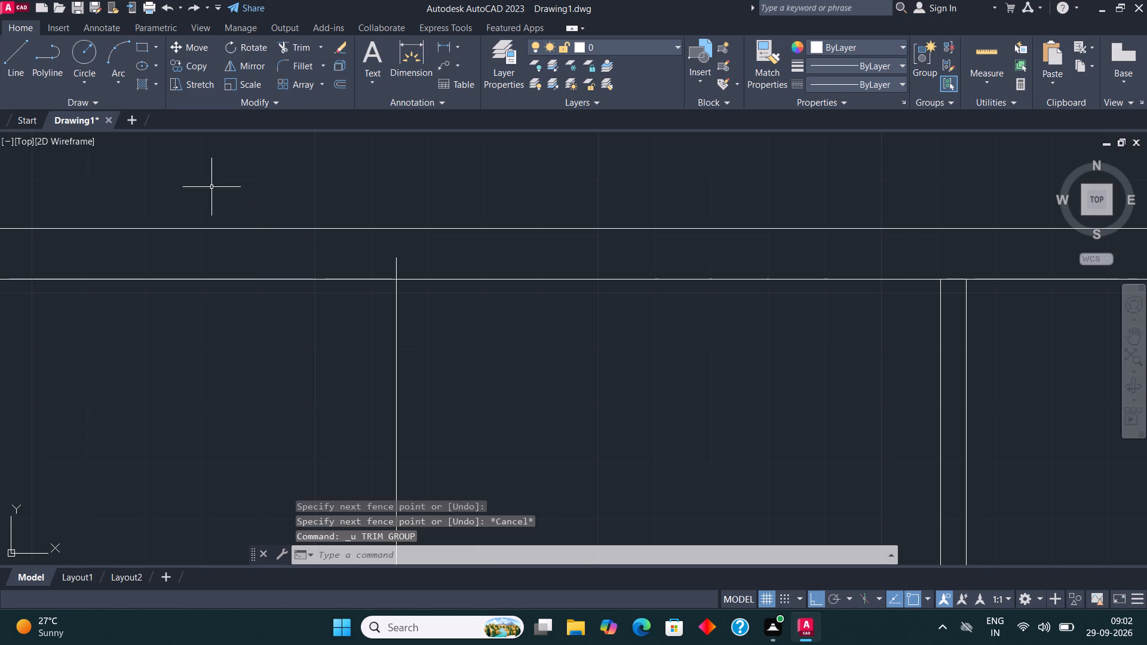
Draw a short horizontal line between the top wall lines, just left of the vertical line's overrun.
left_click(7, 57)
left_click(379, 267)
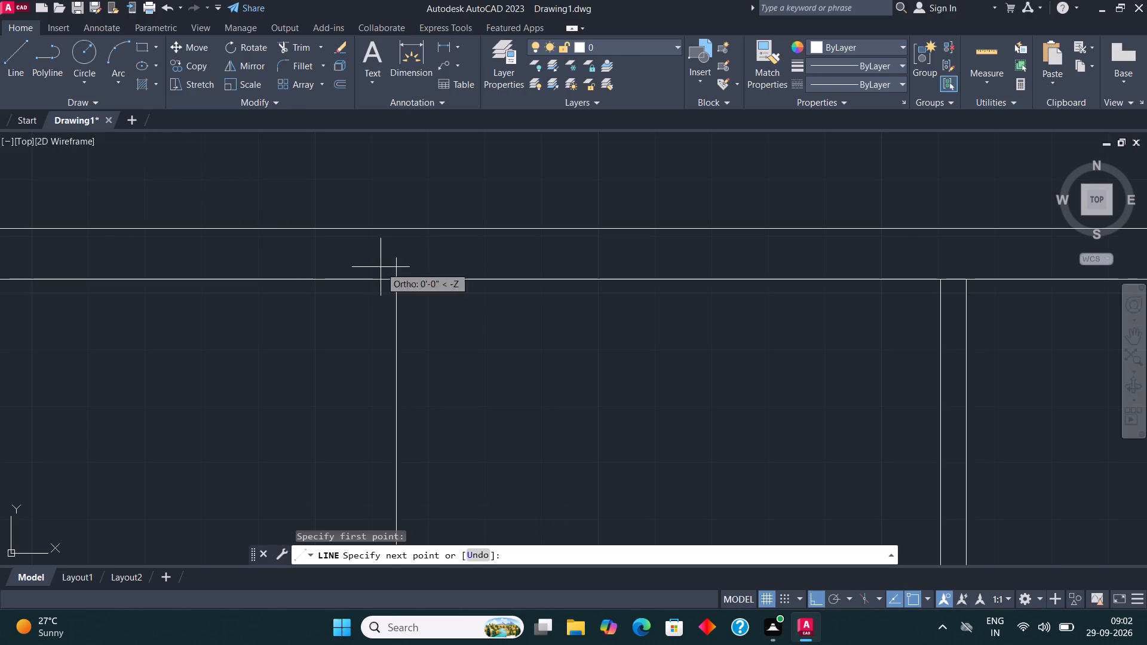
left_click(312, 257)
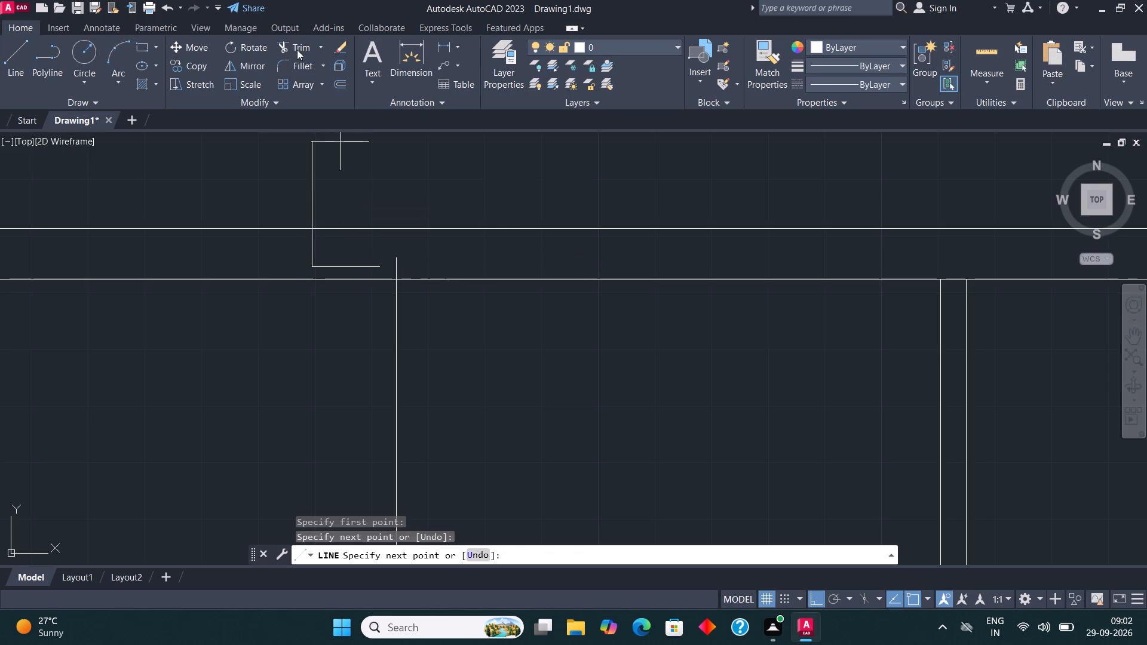
Trim away the short stray line and the vertical line's overrun above the inner face of the top wall.
left_click(297, 50)
left_click(346, 266)
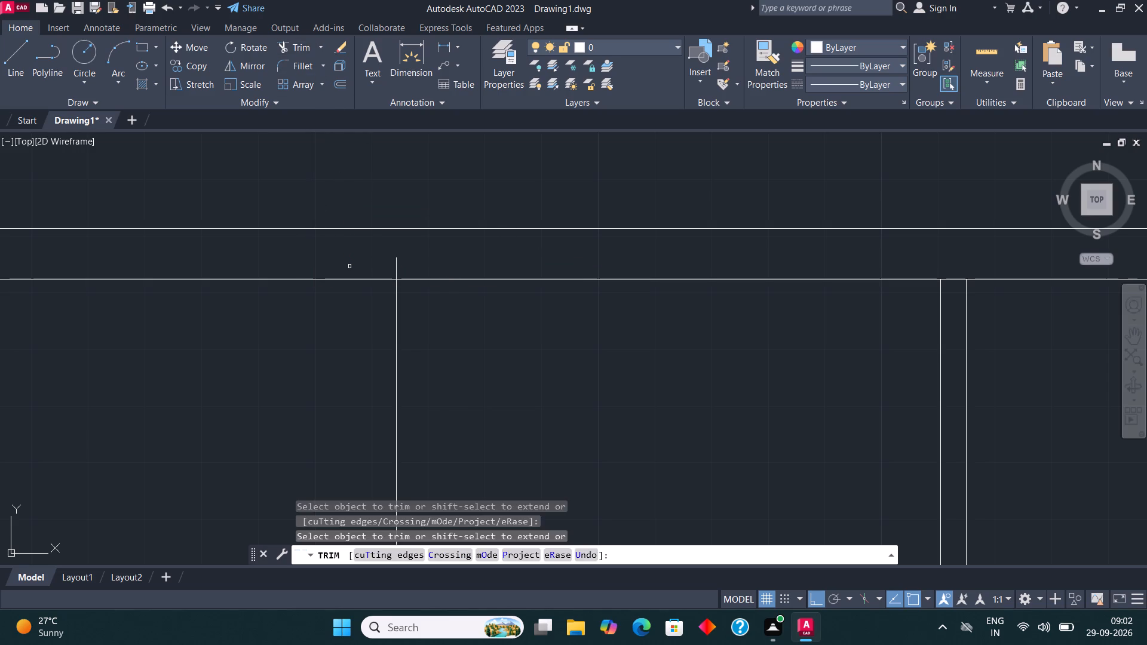
left_click(349, 266)
left_click(470, 265)
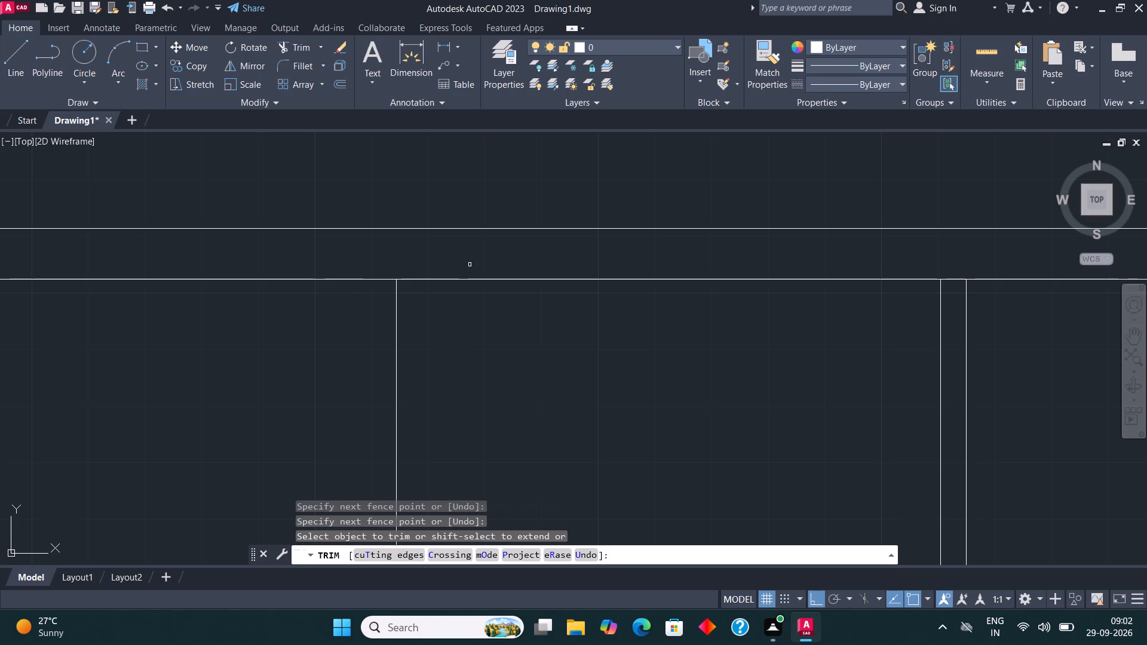
scroll(470, 265, "down", 3)
key("Escape")
Offset the second room's bottom line downward and its left line to the left by 4.5".
scroll(524, 262, "down", 2)
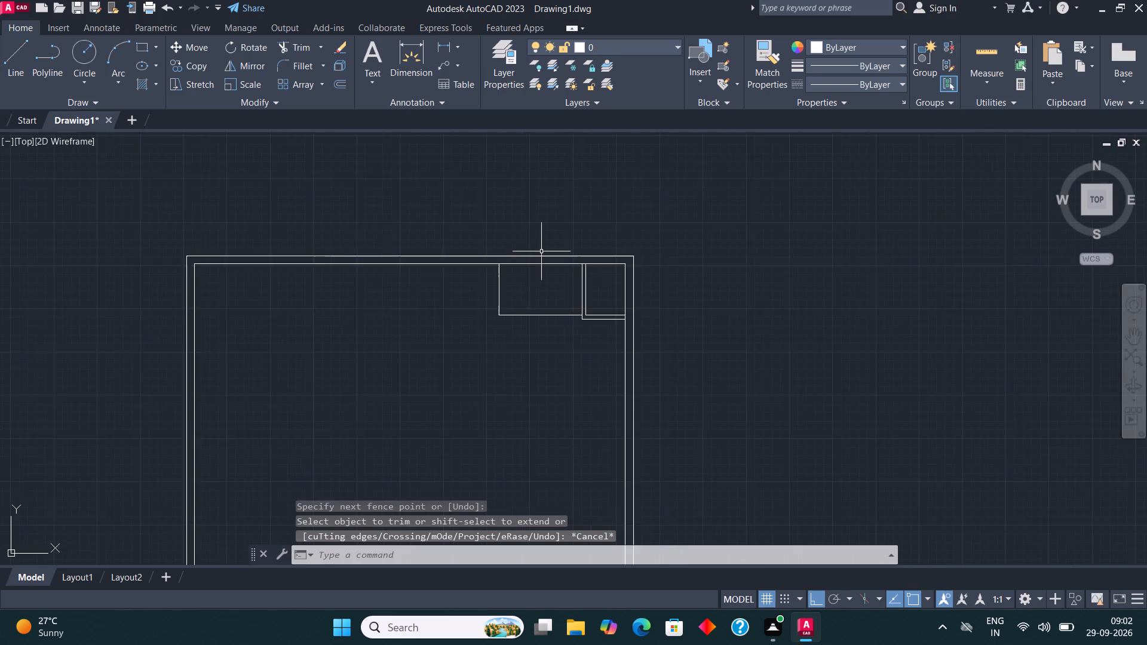
scroll(541, 251, "down", 1)
scroll(511, 309, "up", 1)
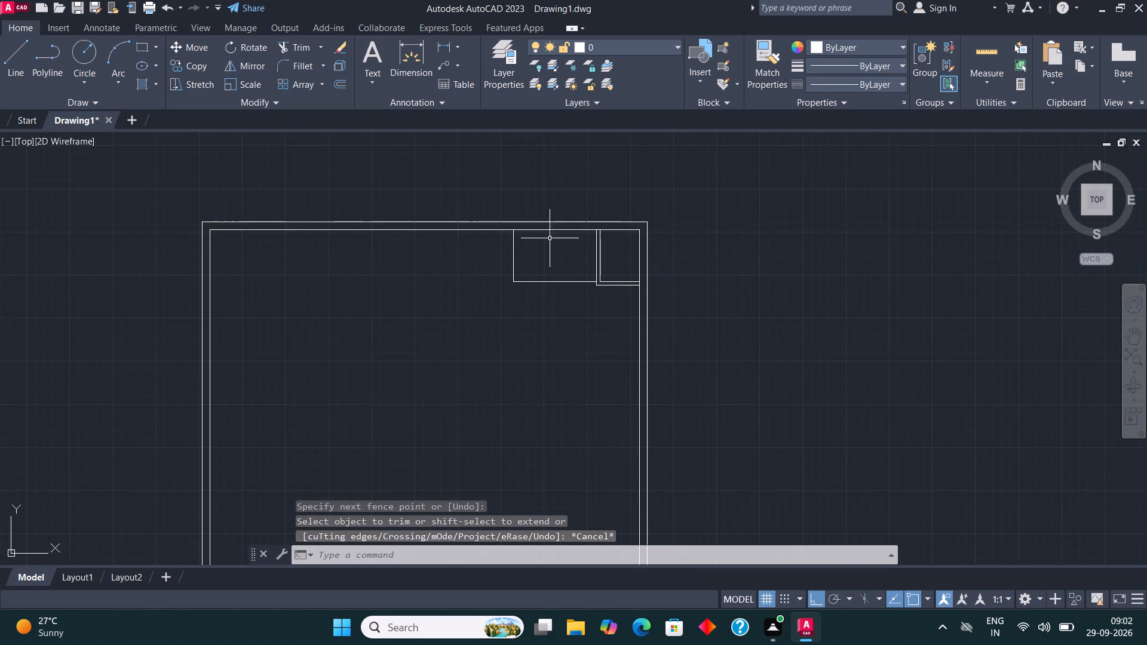
scroll(562, 256, "up", 2)
left_click_drag(440, 346, 434, 340)
left_click(401, 294)
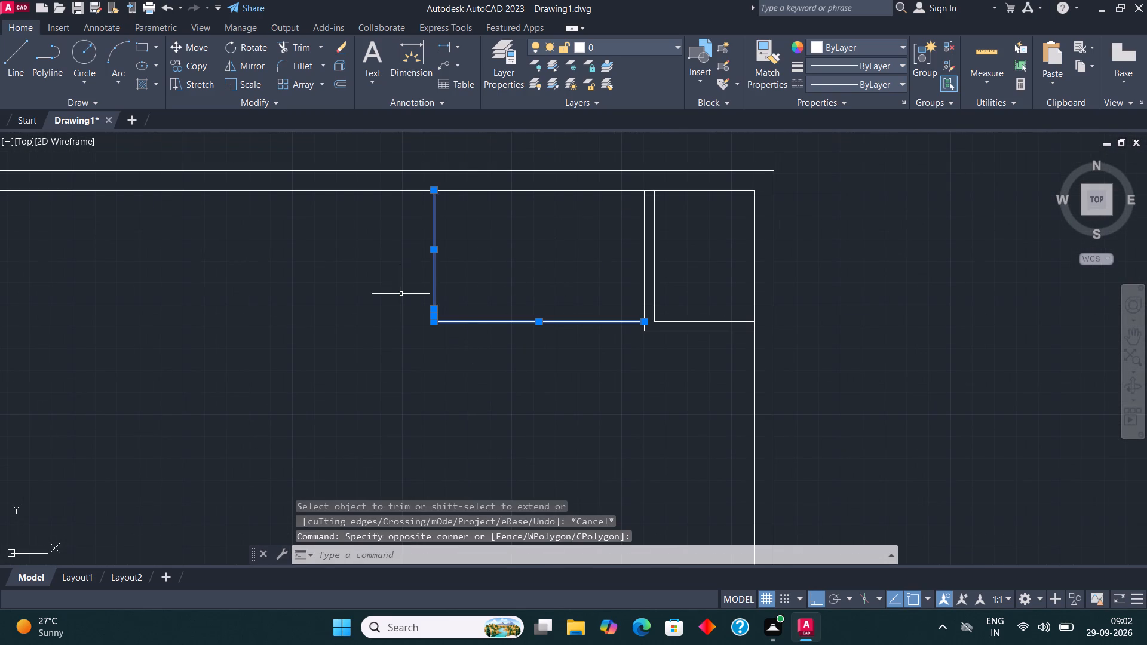
left_click(342, 85)
left_click(504, 321)
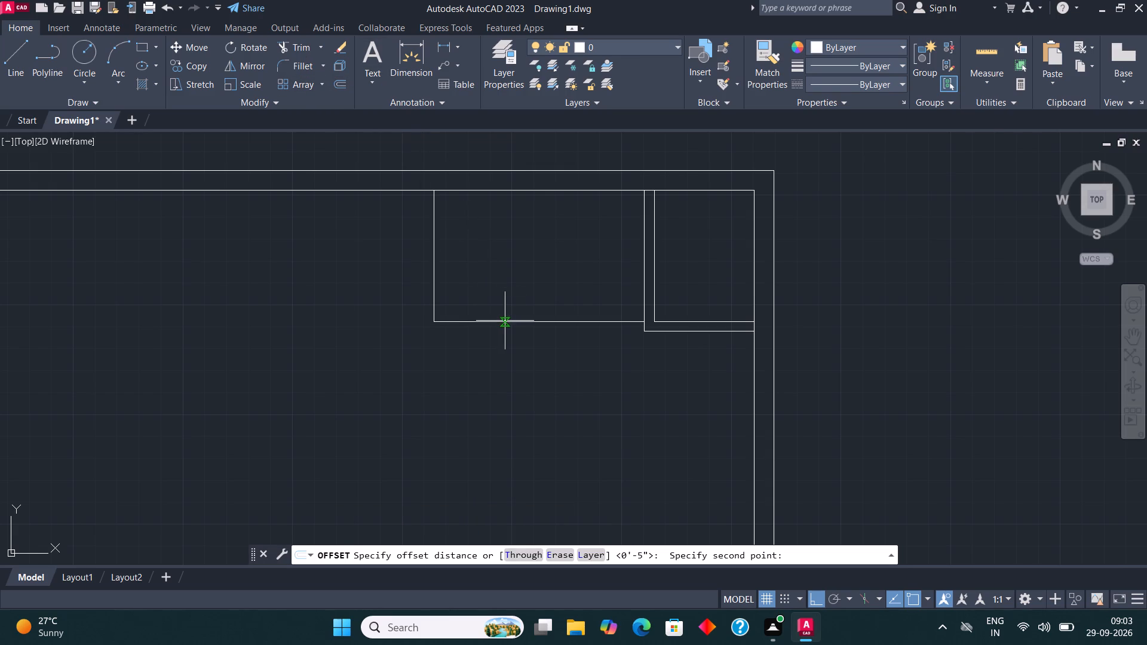
type("4.5\"")
key("Return")
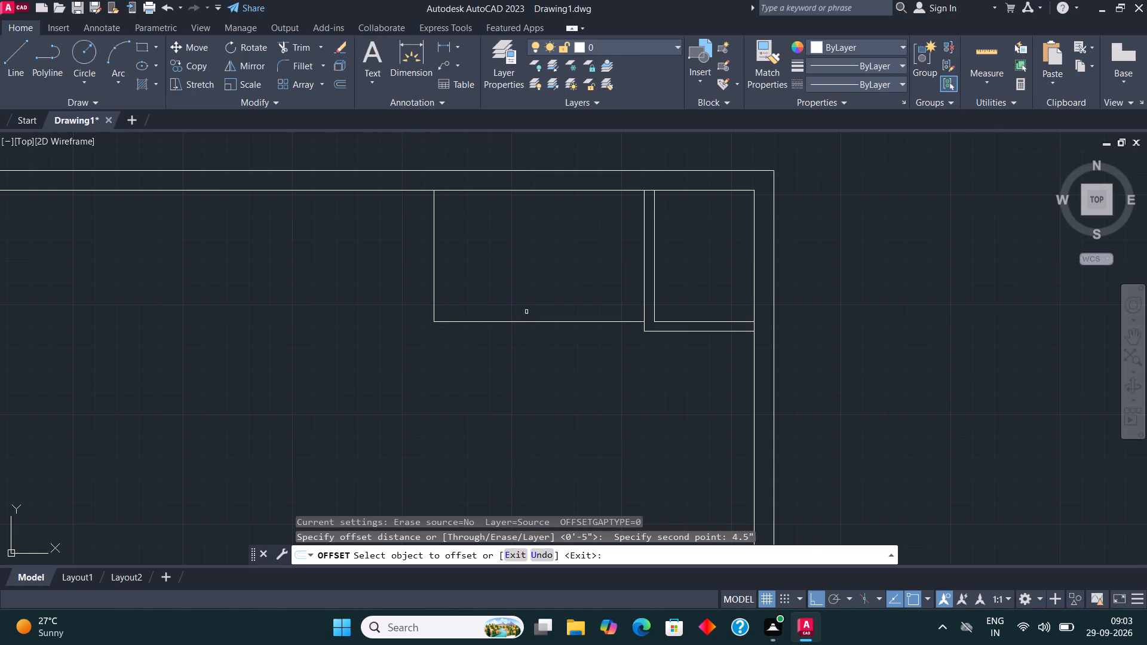
left_click(526, 321)
left_click(526, 356)
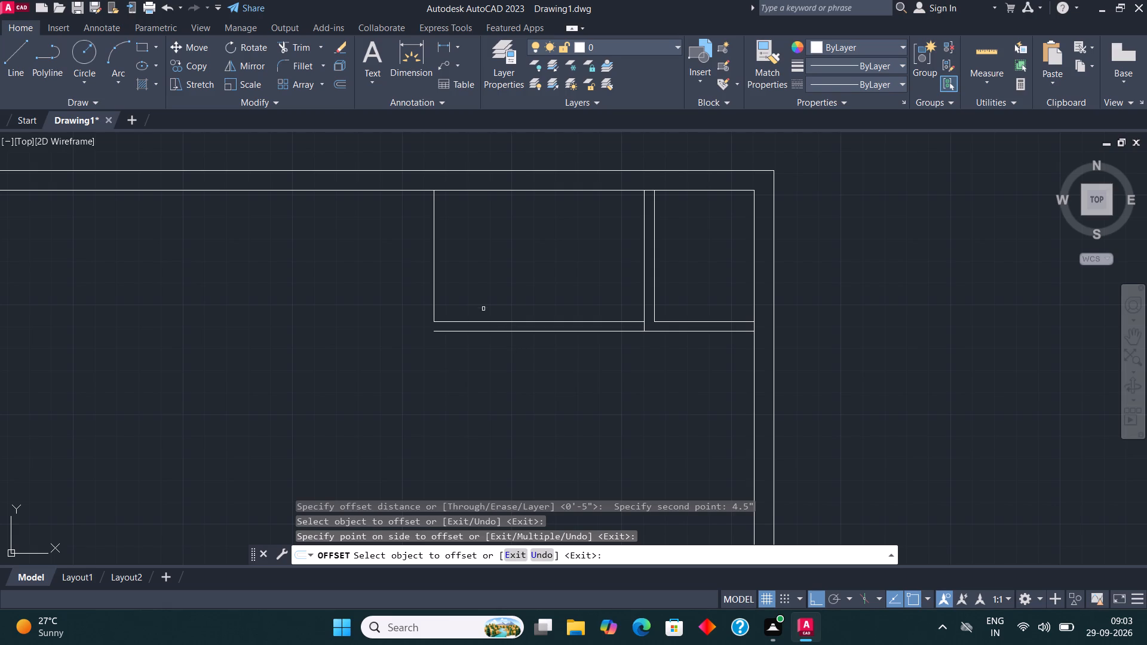
left_click(433, 271)
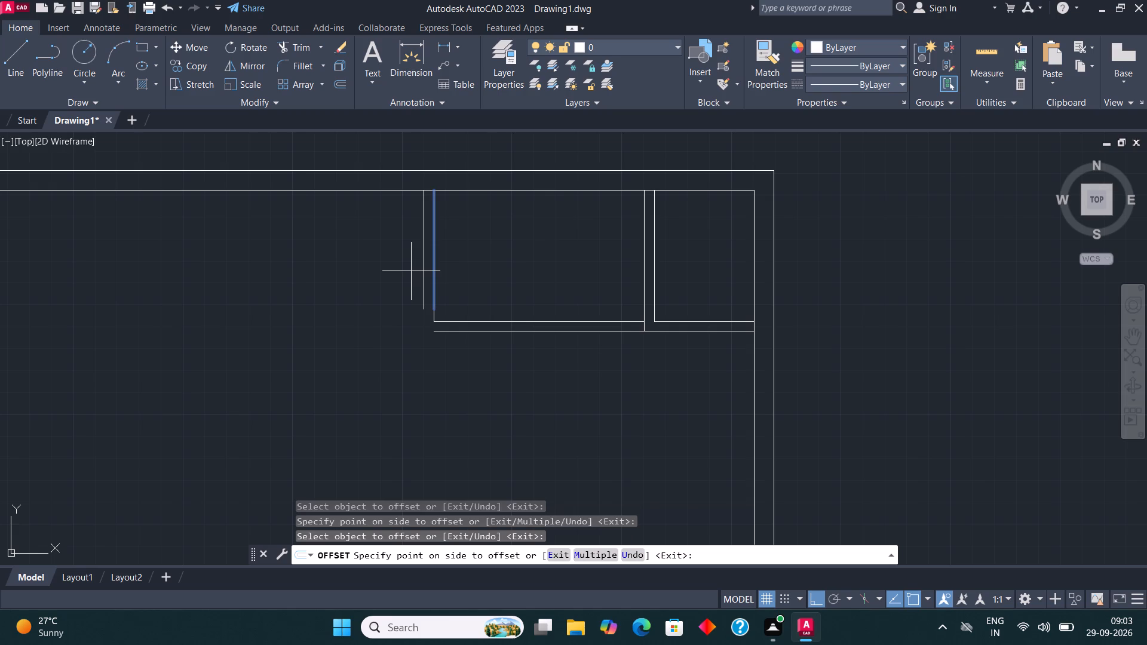
type("3\"")
key("Return")
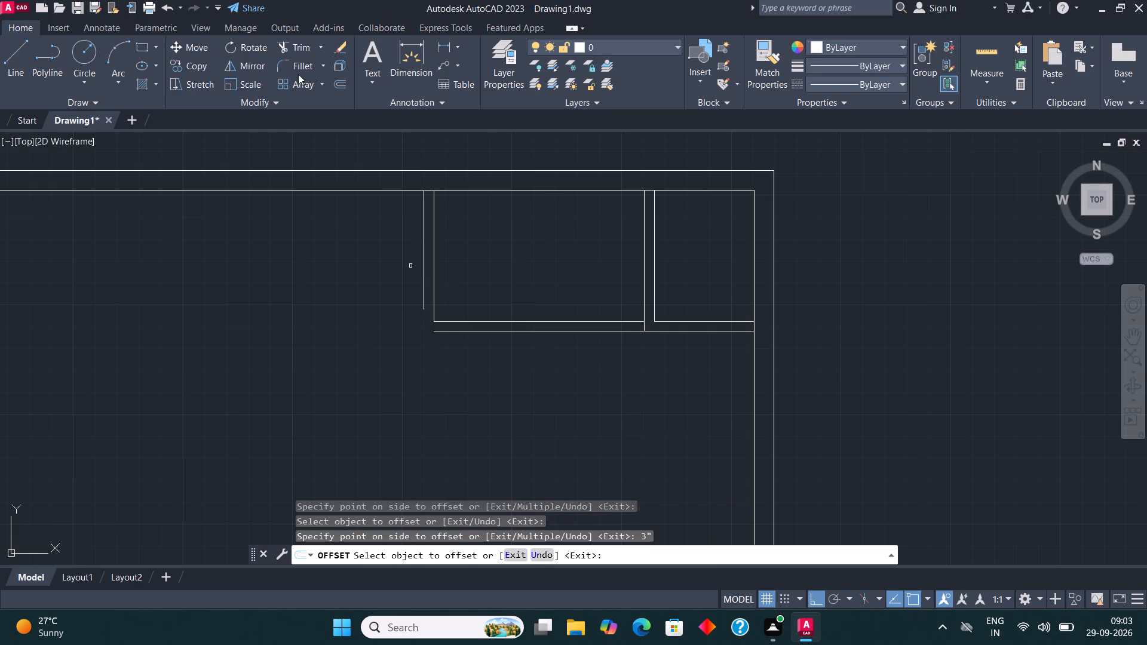
Fillet the two offset lines so they meet in a square corner at the second room's bottom-left.
left_click(314, 70)
left_click(424, 297)
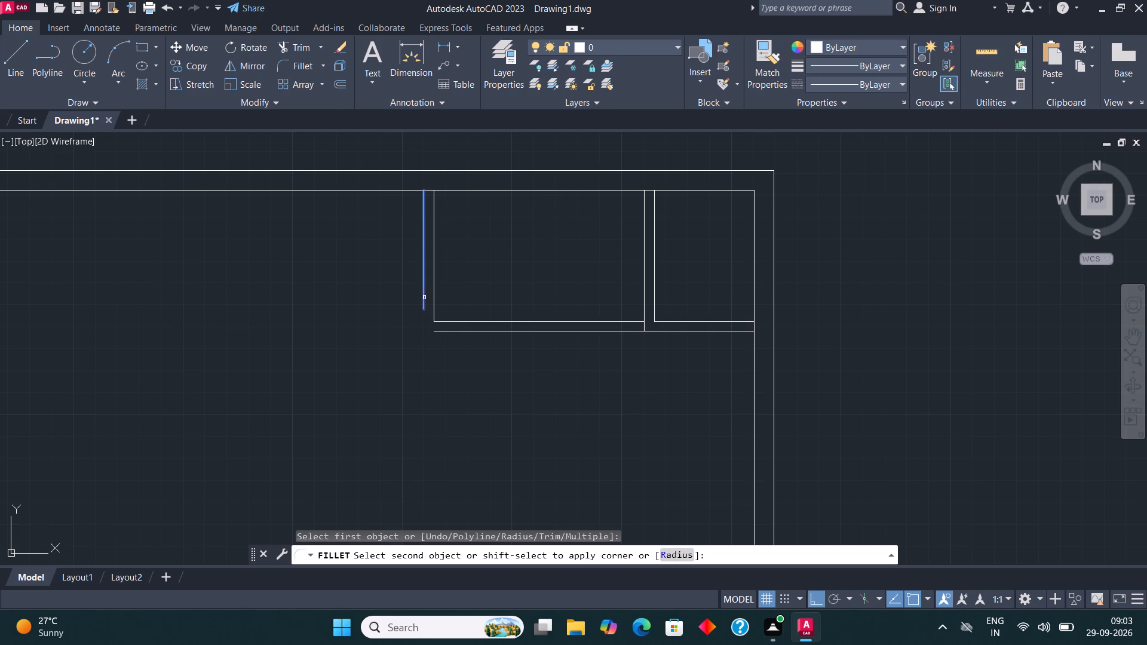
left_click(448, 334)
left_click(447, 331)
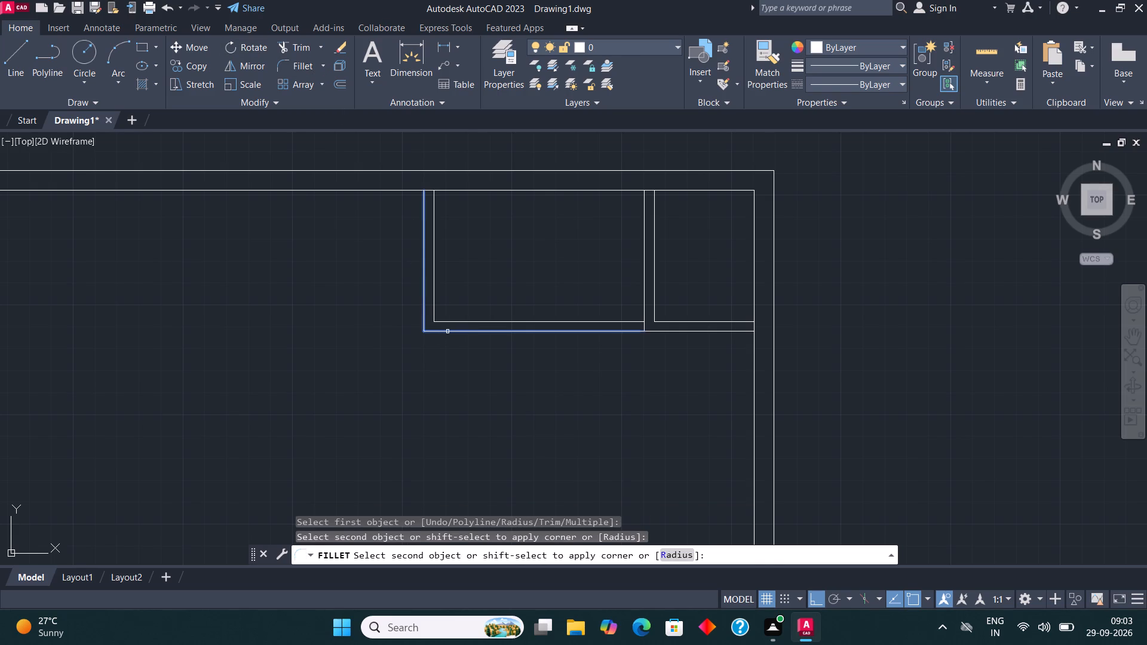
Draw the third room's right side 13' down the right wall's inner face from the first room's partition, and its bottom line 18' leftward.
scroll(627, 271, "down", 4)
scroll(602, 247, "up", 1)
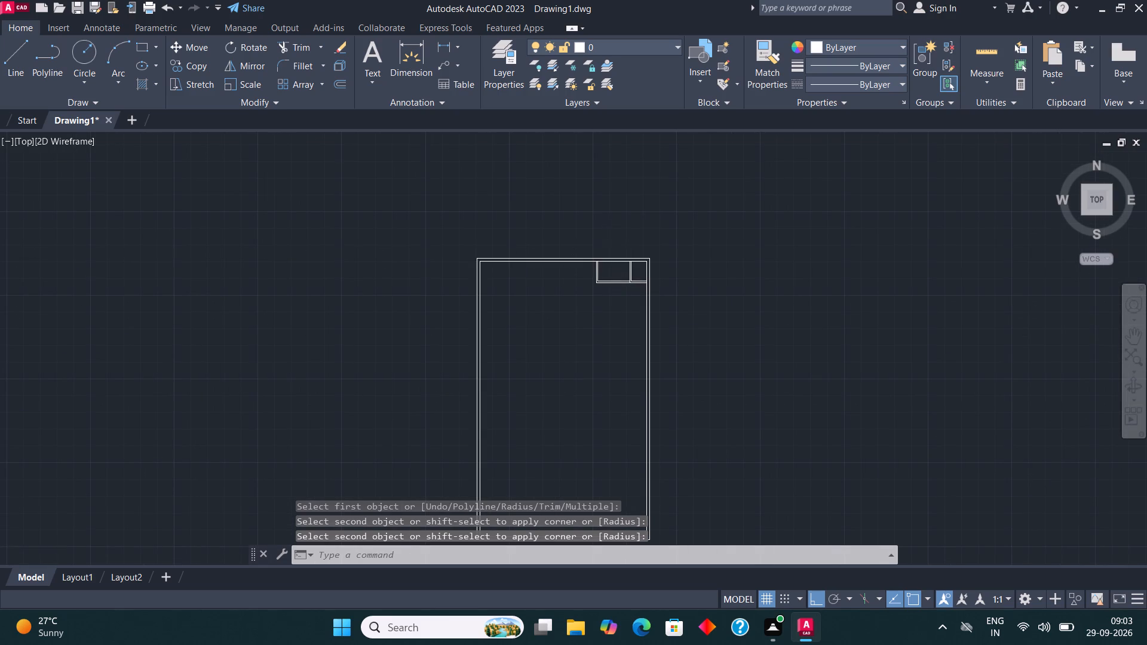
scroll(602, 247, "up", 3)
scroll(474, 250, "down", 4)
scroll(576, 299, "up", 3)
left_click(14, 55)
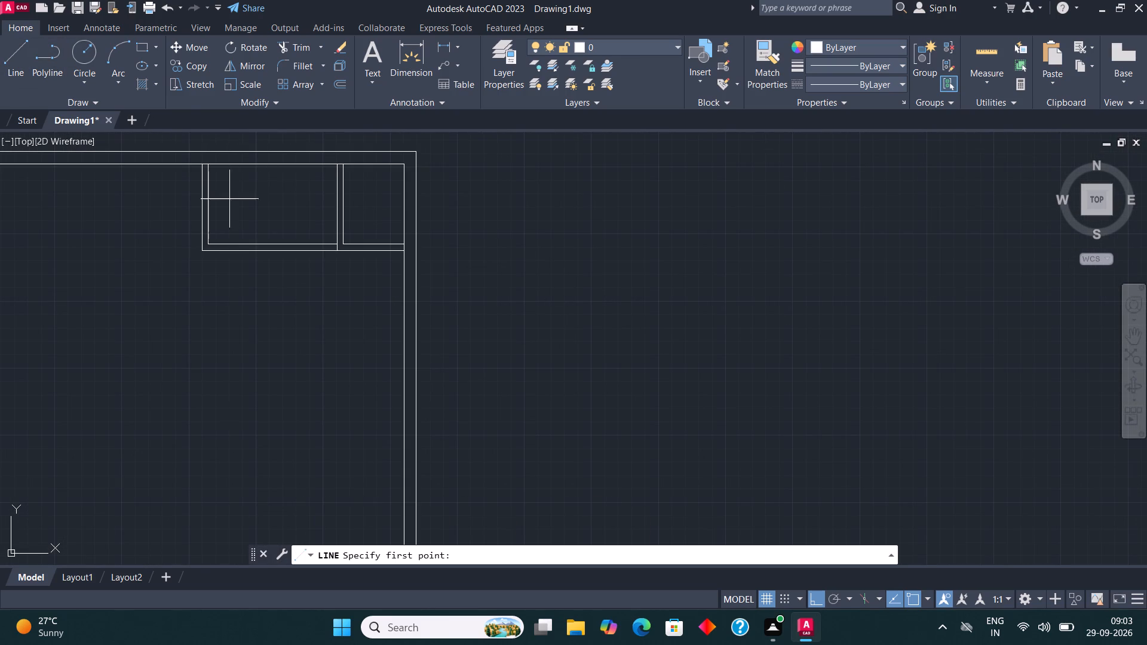
scroll(231, 207, "down", 1)
scroll(207, 216, "up", 3)
left_click(741, 288)
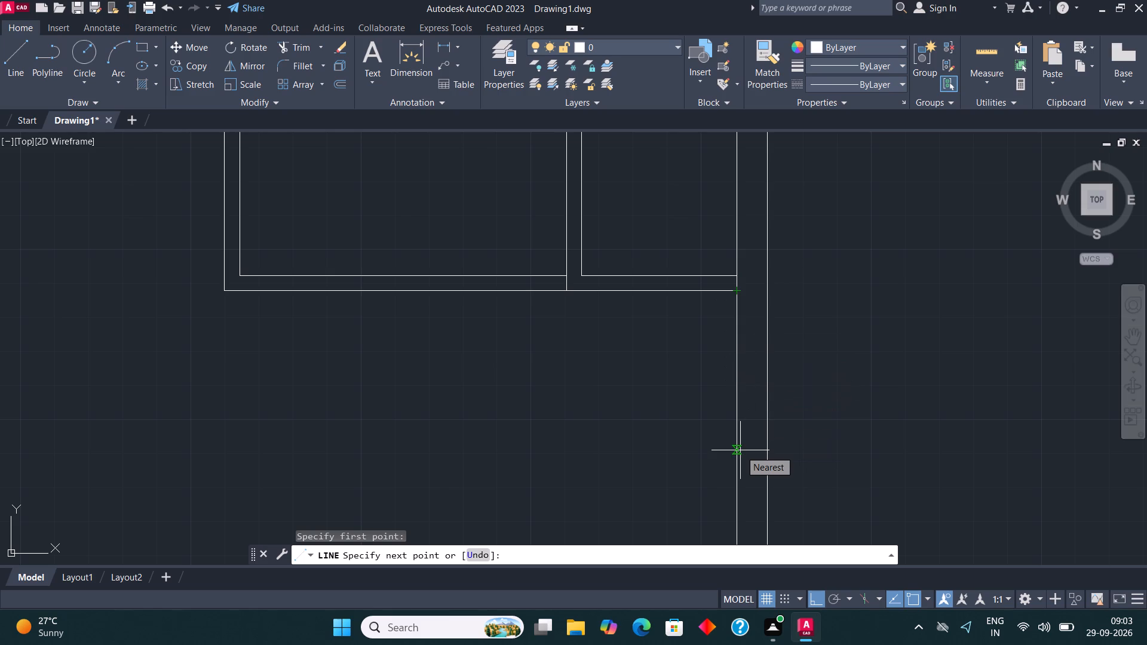
type("13'")
key("Return")
scroll(743, 424, "down", 4)
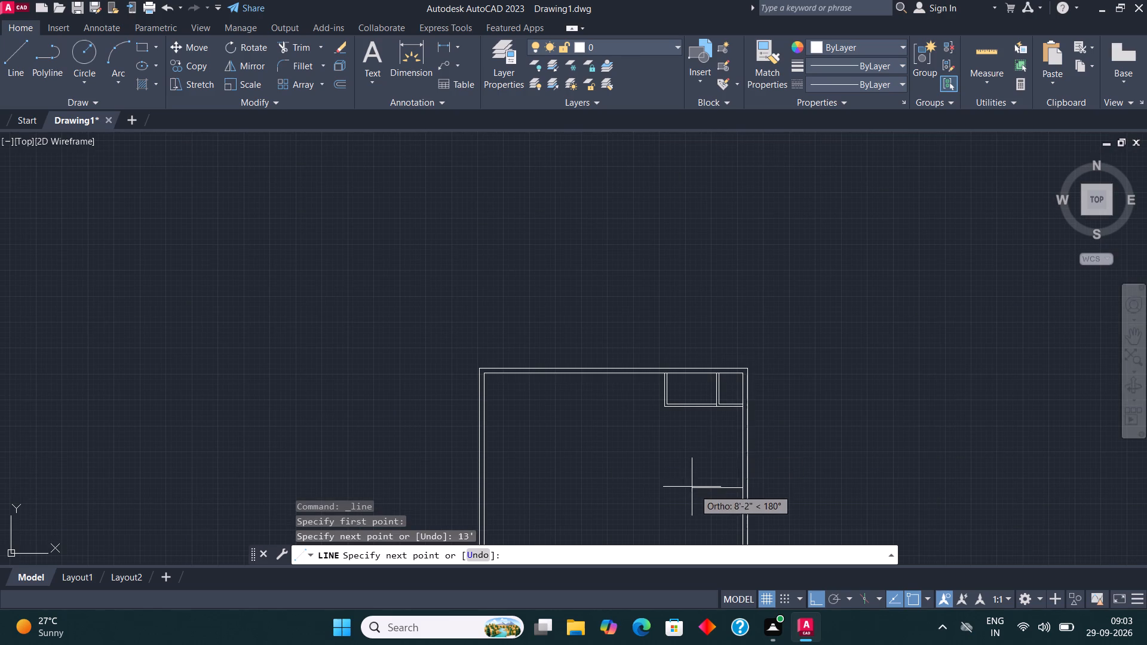
scroll(698, 494, "up", 3)
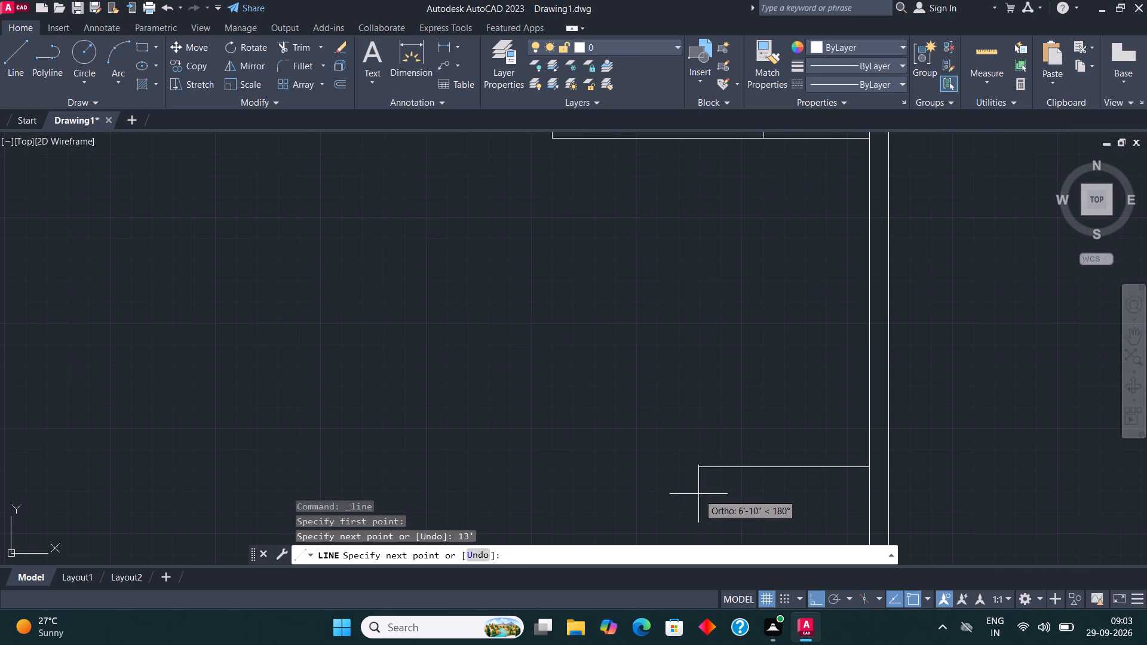
type("18'")
key("Return")
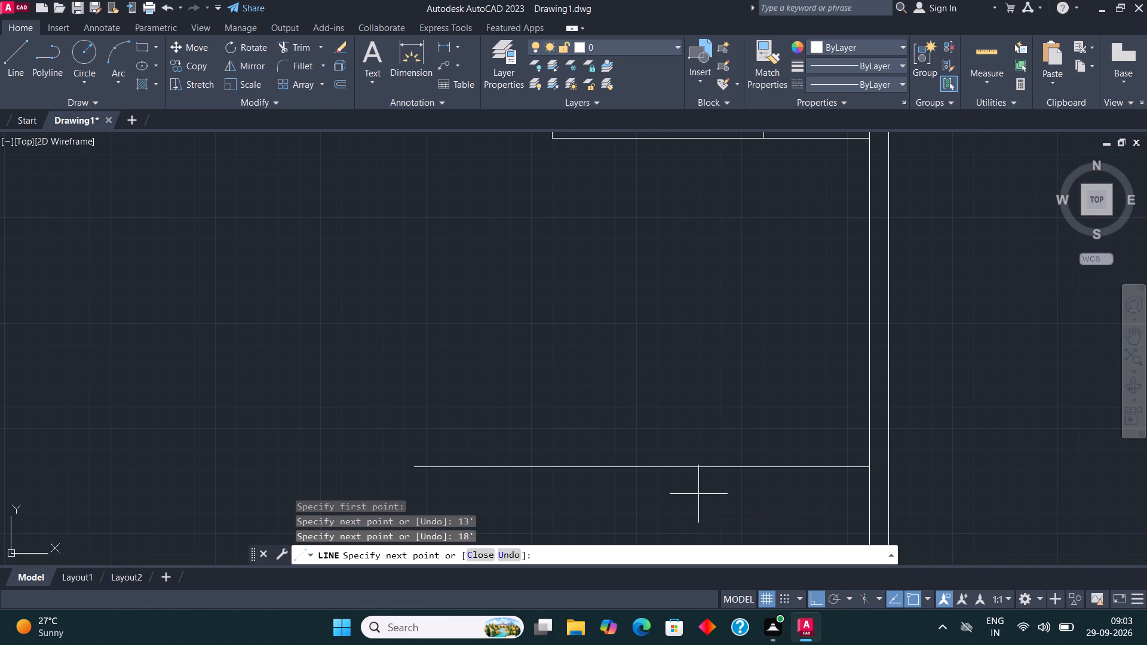
Continue the outline up to the level of the second room's outer bottom line and right to meet that line.
scroll(693, 495, "down", 2)
scroll(599, 366, "up", 2)
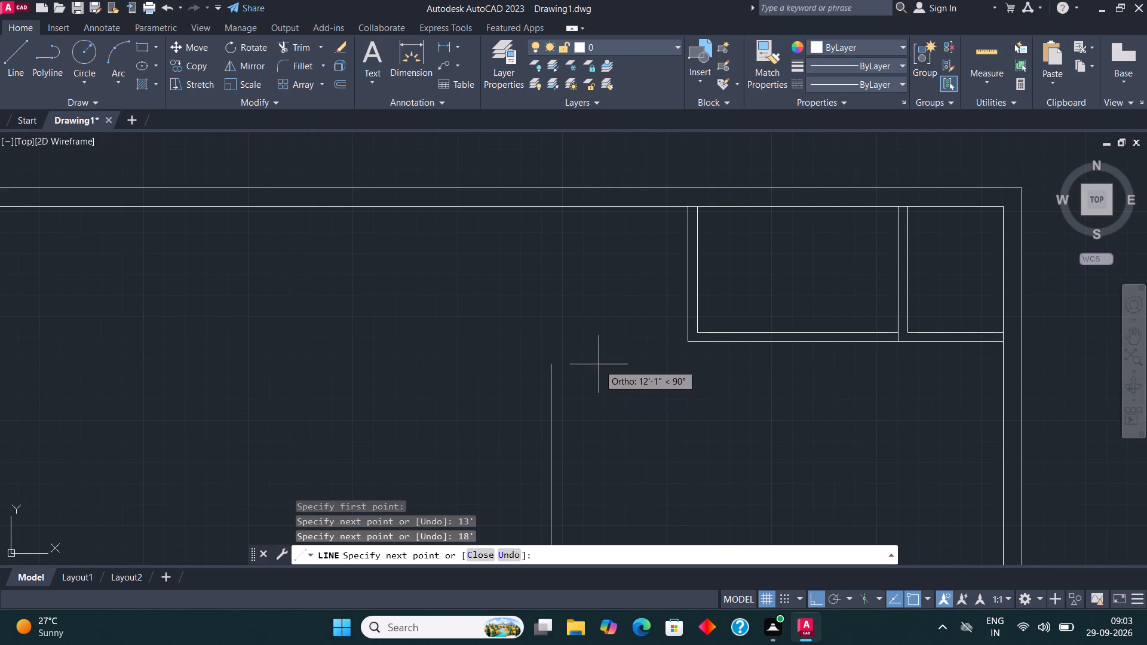
left_click(637, 345)
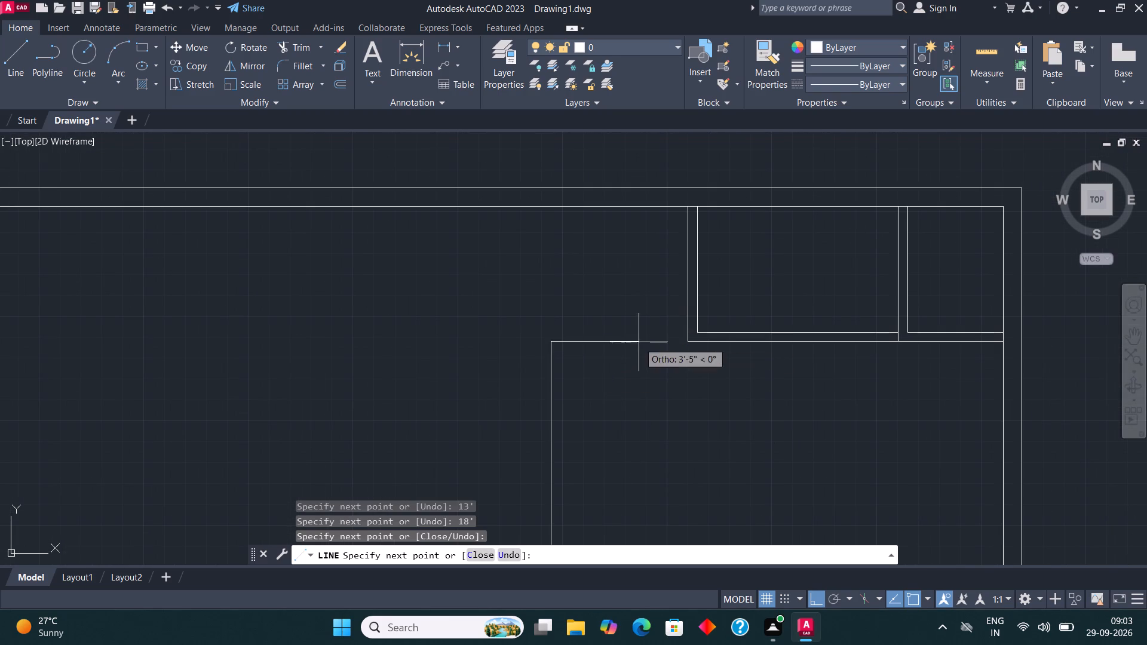
left_click(704, 345)
key("Escape")
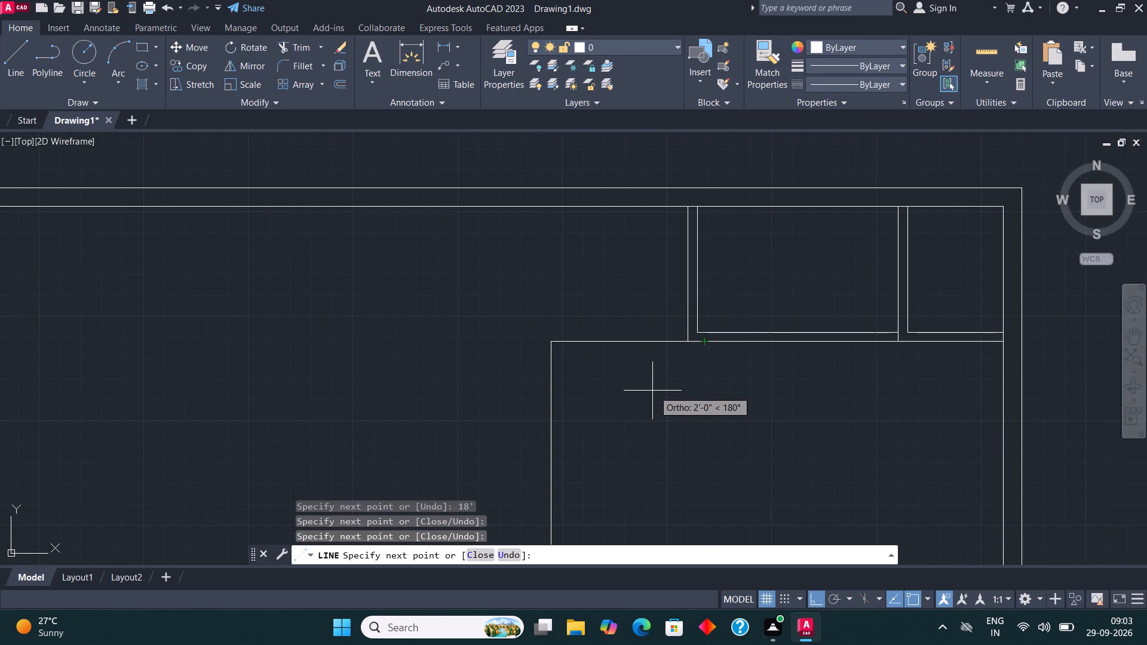
Offset the third room's bottom line downward by 4.5".
scroll(652, 395, "down", 2)
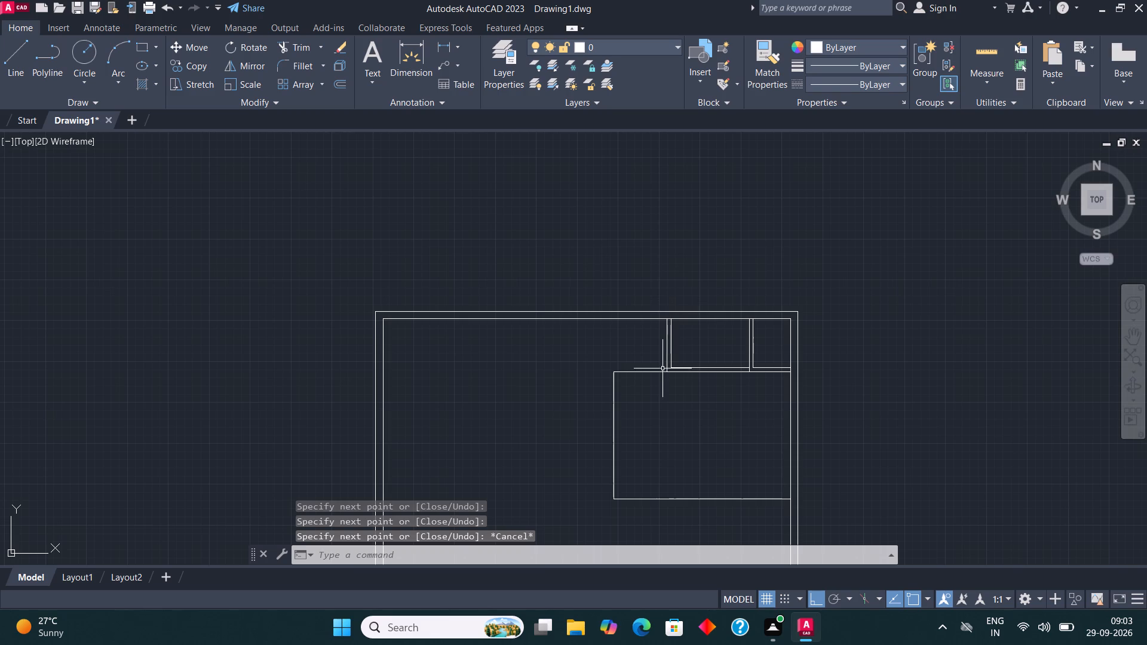
scroll(651, 501, "up", 1)
left_click(628, 428)
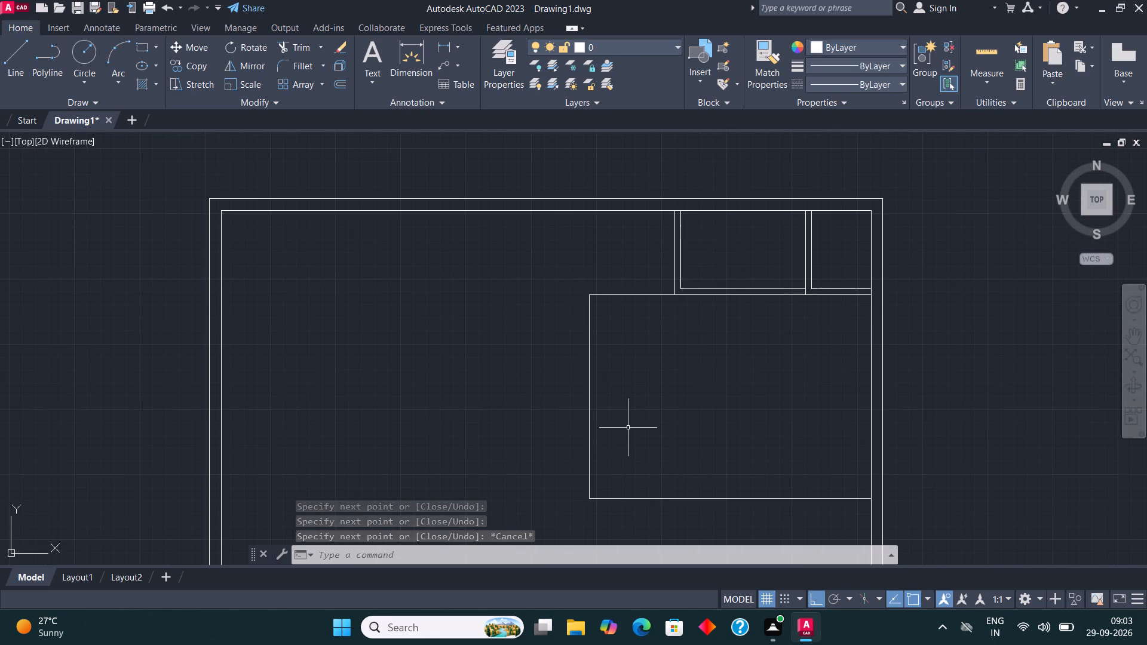
left_click(539, 411)
left_click(576, 361)
left_click(637, 317)
left_click(630, 322)
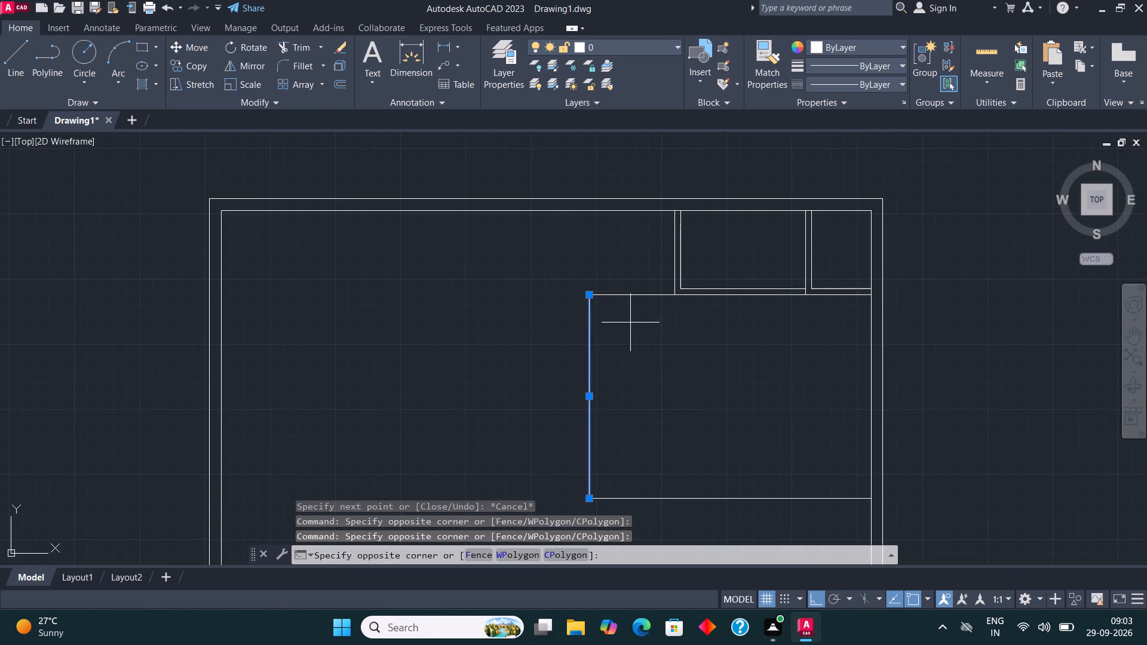
left_click(605, 282)
left_click(694, 521)
left_click(685, 463)
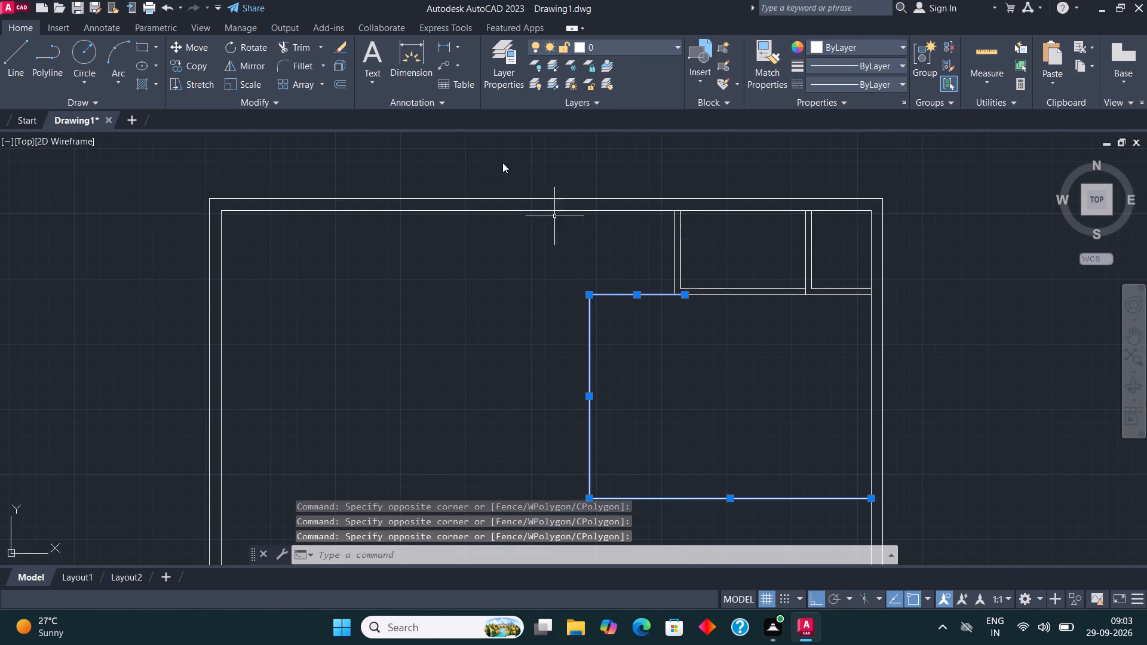
left_click(336, 87)
scroll(777, 130, "down", 2)
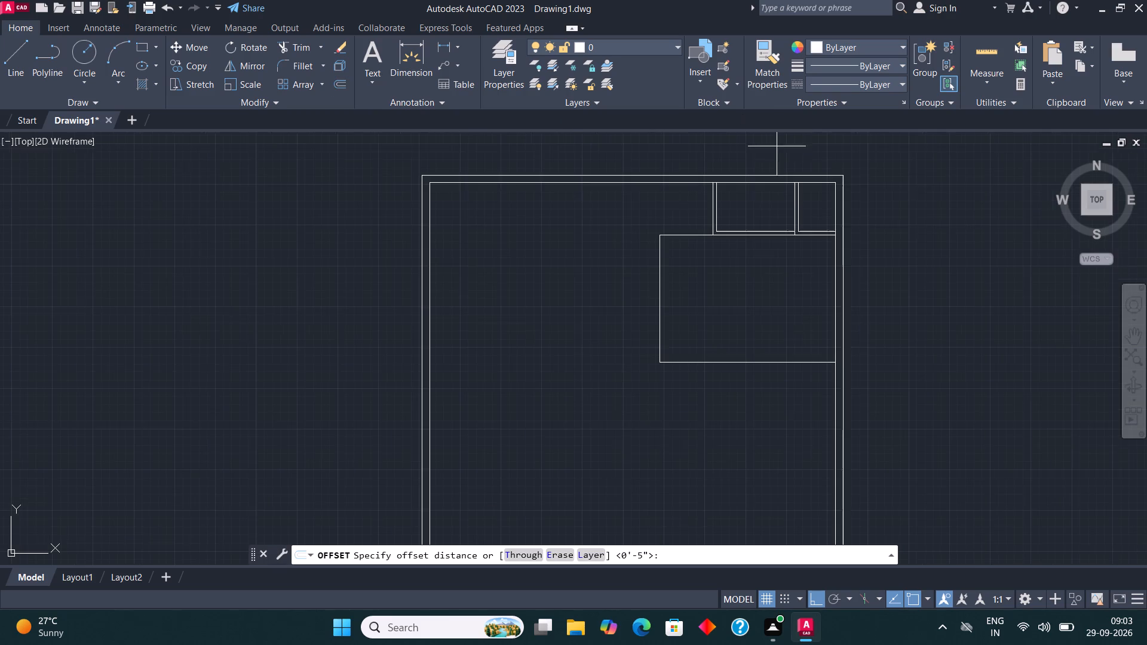
scroll(769, 348, "up", 2)
left_click(694, 382)
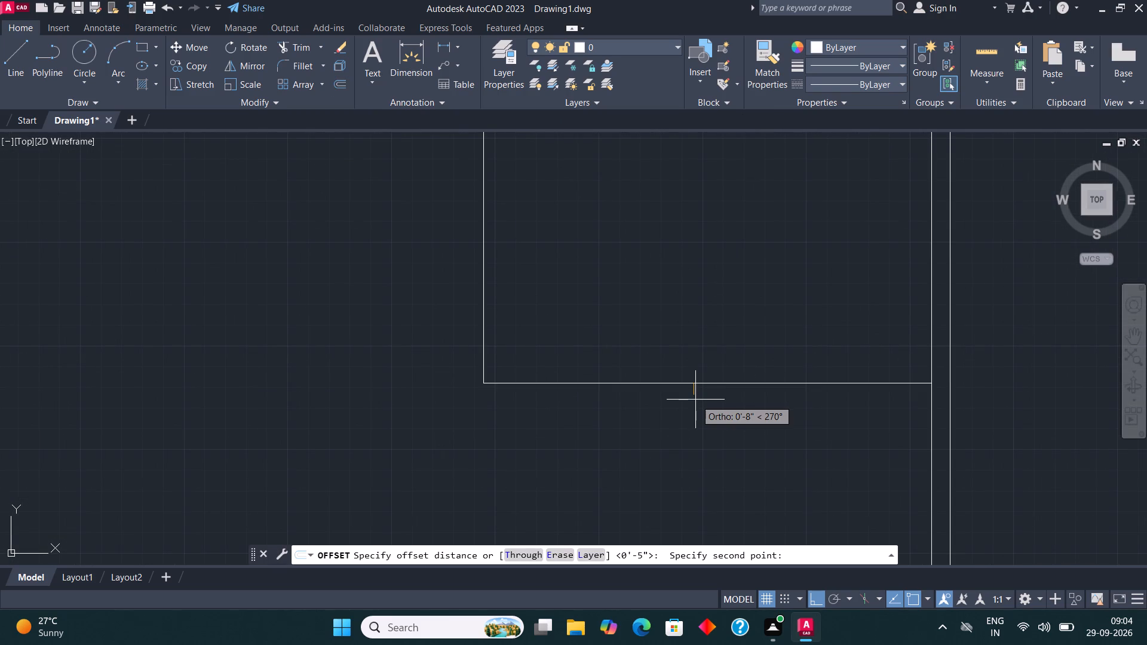
type("4.5\"")
key("Return")
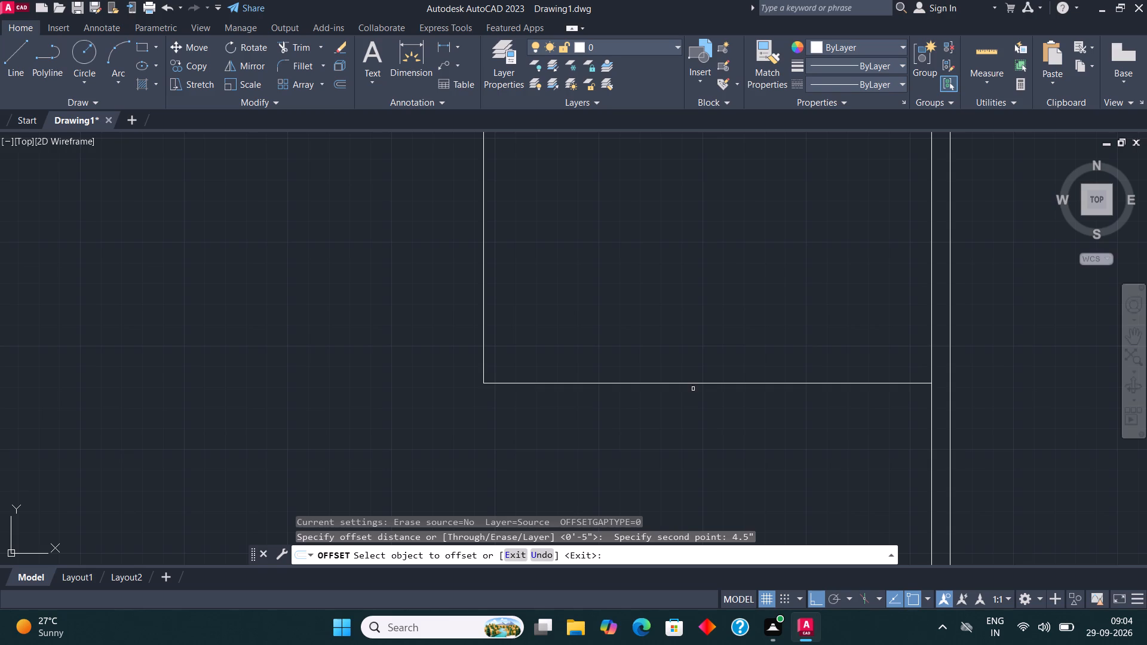
left_click(692, 385)
left_click(687, 419)
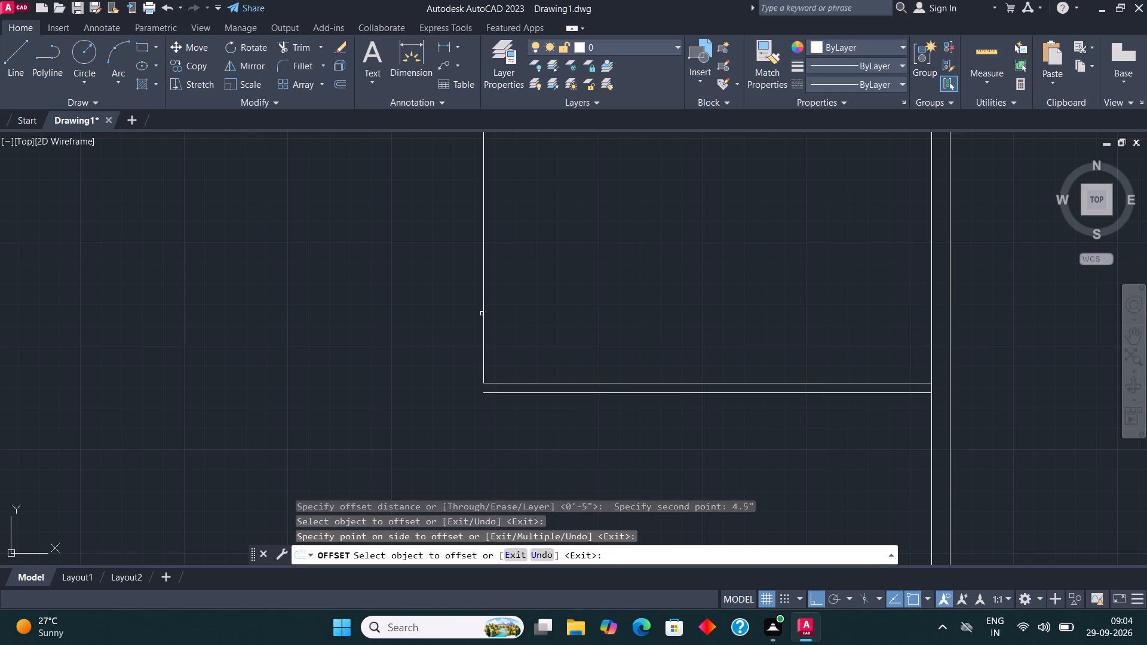
Offset the third room's left line to the left and its short top line upward by the same 4.5".
left_click(483, 315)
left_click(439, 321)
scroll(548, 400, "down", 3)
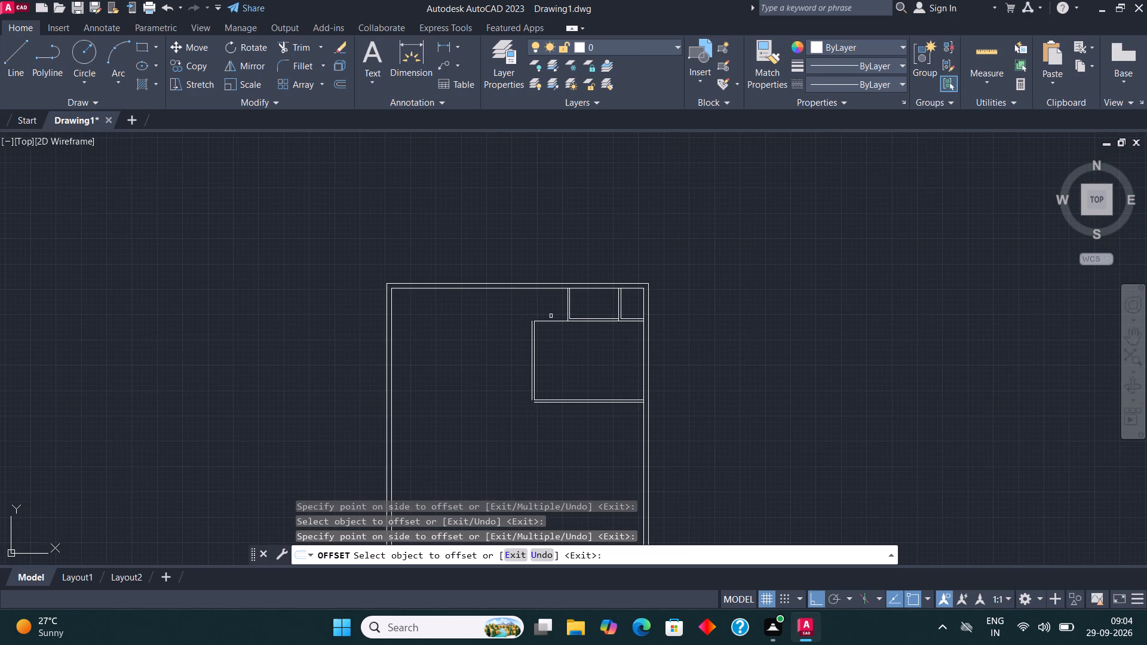
scroll(550, 319, "up", 3)
left_click(541, 321)
left_click(537, 274)
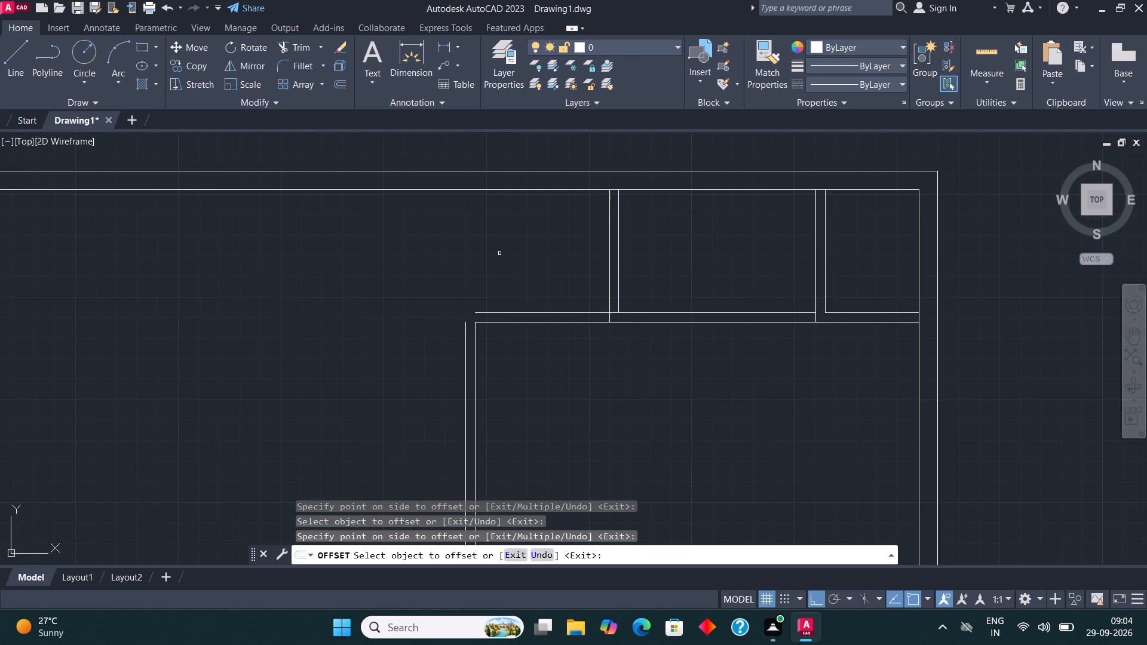
Fillet the offset lines into square corners at the third room's top-left and bottom-left.
left_click(284, 67)
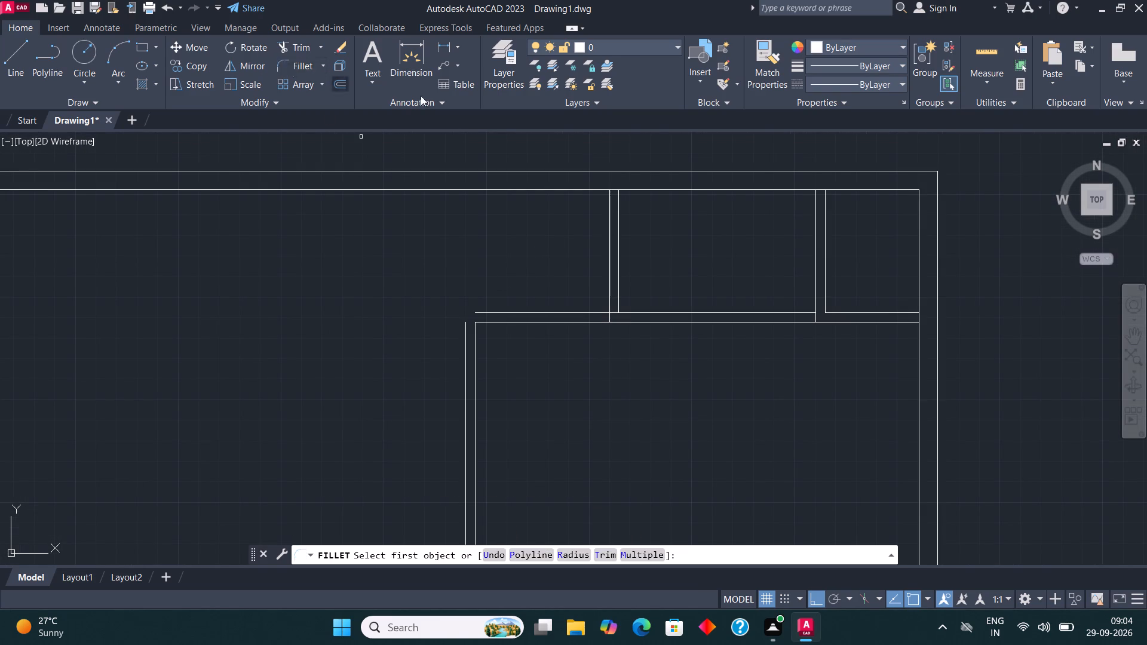
left_click(510, 312)
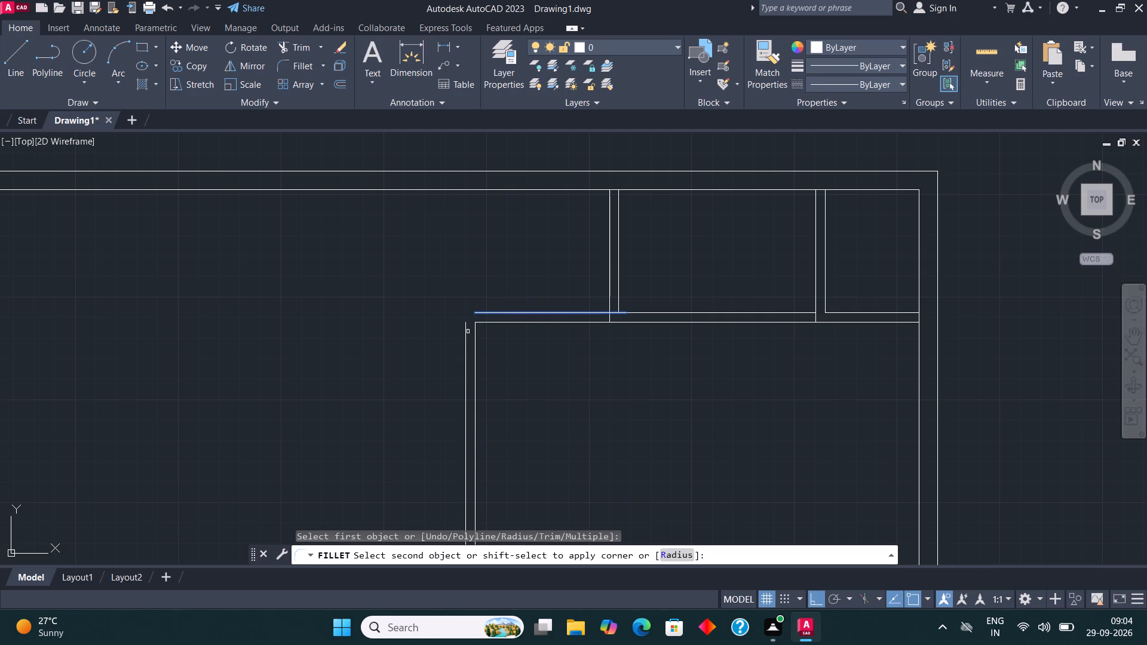
left_click(465, 334)
left_click(296, 66)
scroll(646, 226, "down", 3)
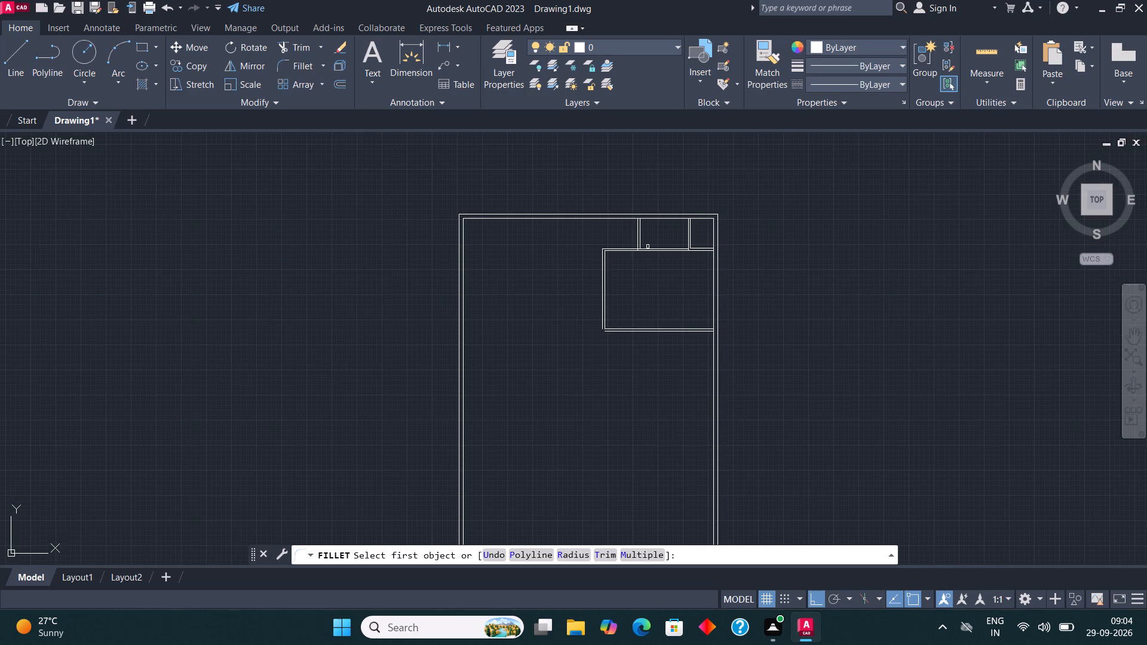
scroll(618, 338, "up", 3)
left_click(551, 294)
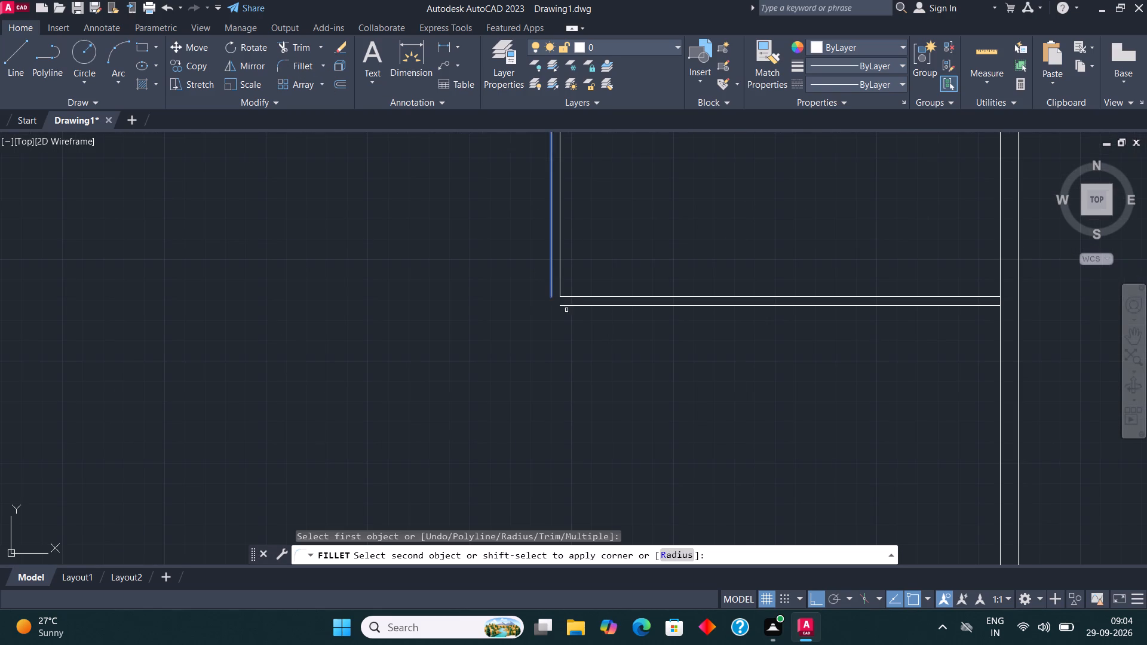
left_click(572, 306)
Draw a narrow room outline below the third room from its partition's right end: 5'8" left, 21' down and 5'8" right to the wall.
scroll(576, 386, "down", 4)
scroll(632, 325, "up", 1)
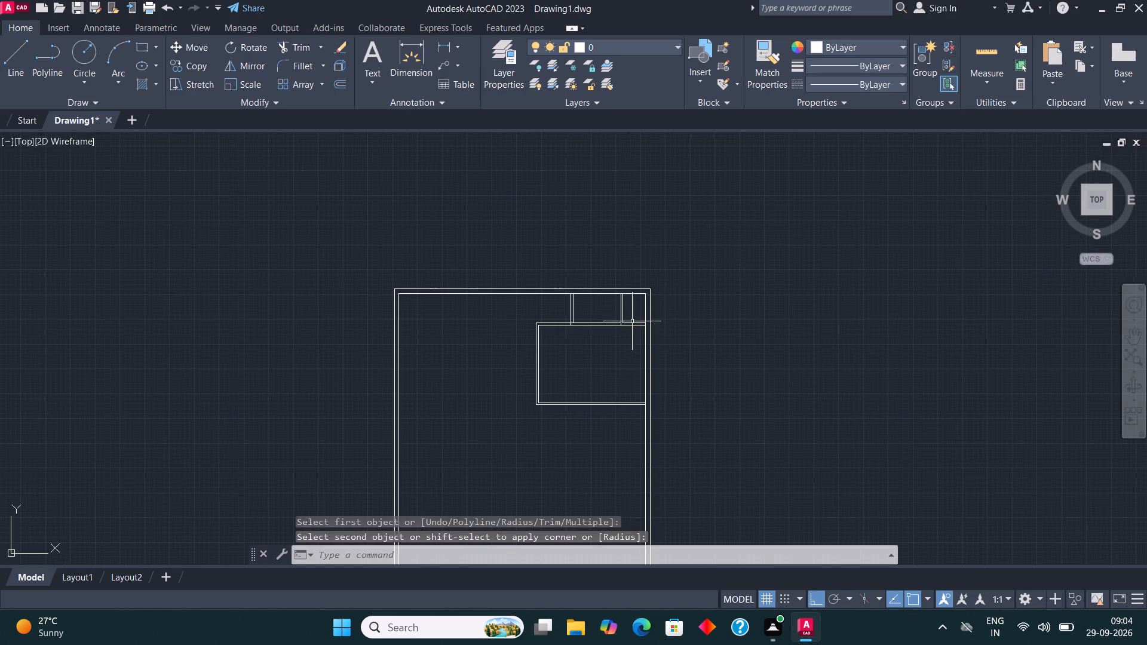
scroll(632, 239, "down", 1)
scroll(634, 373, "up", 3)
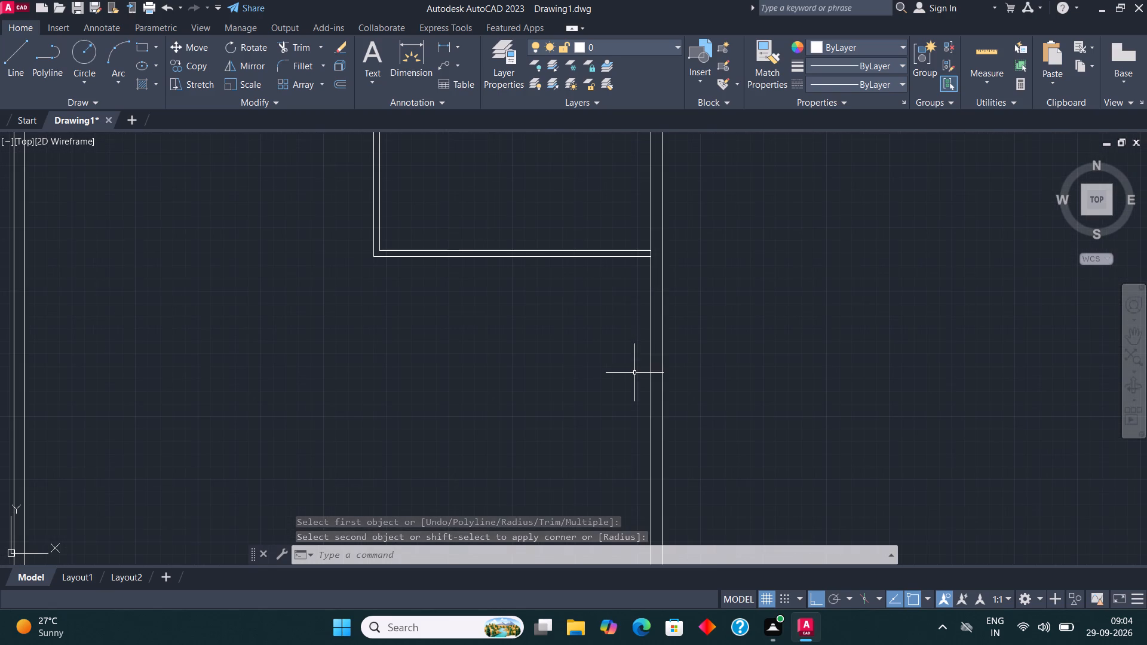
left_click(14, 50)
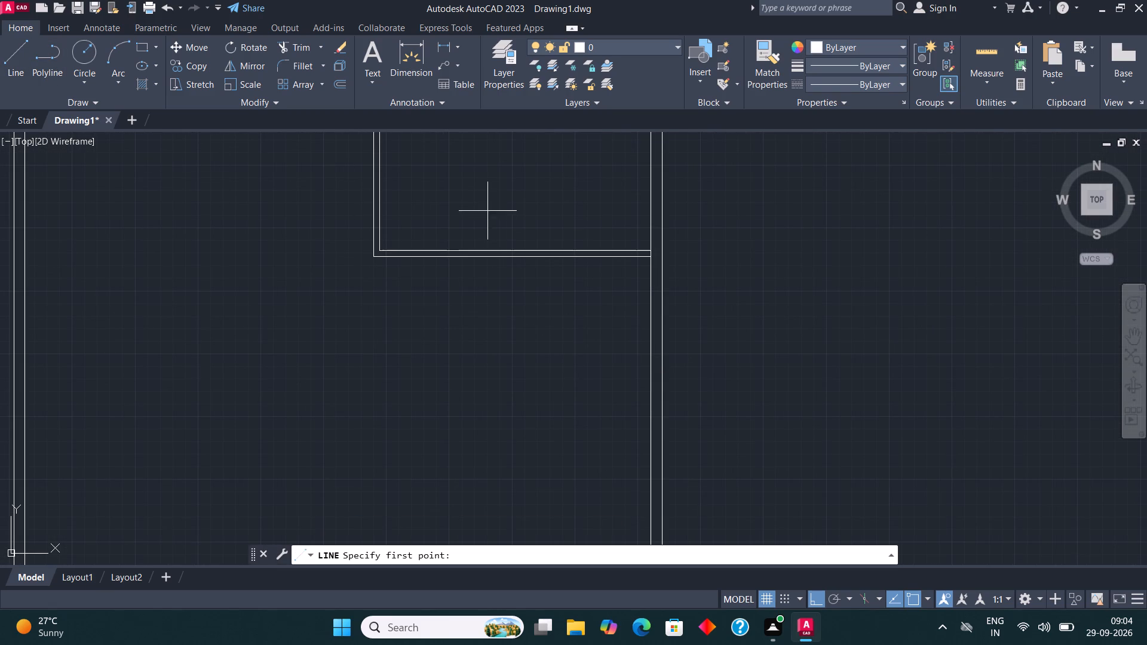
scroll(640, 266, "up", 3)
left_click(677, 228)
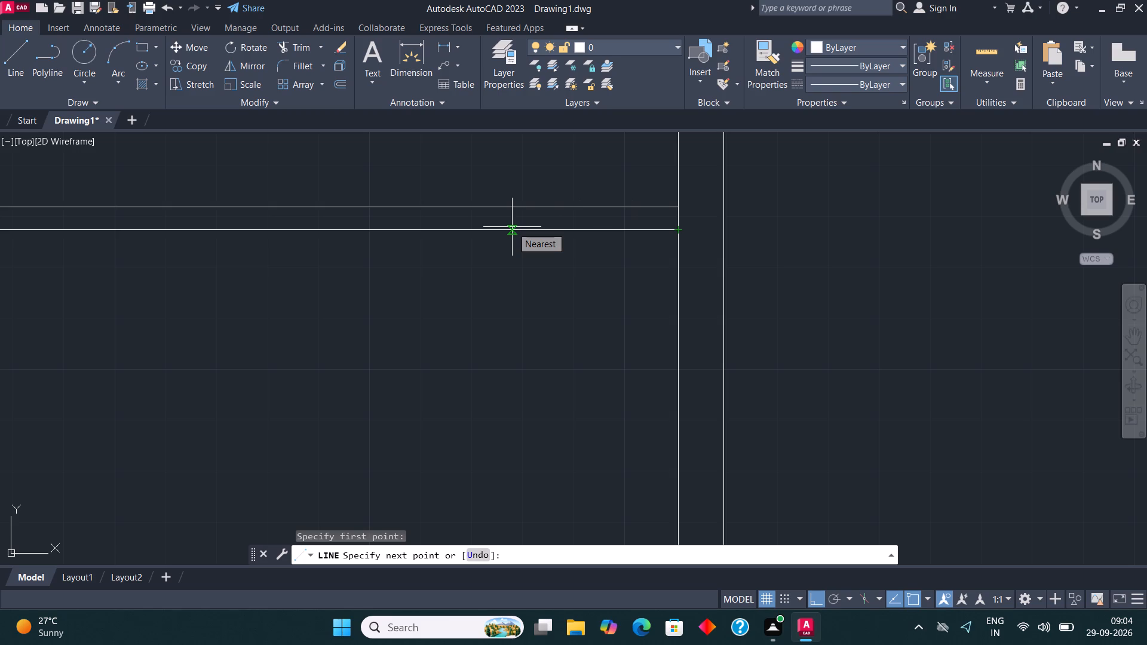
type("5'8\"")
key("Return")
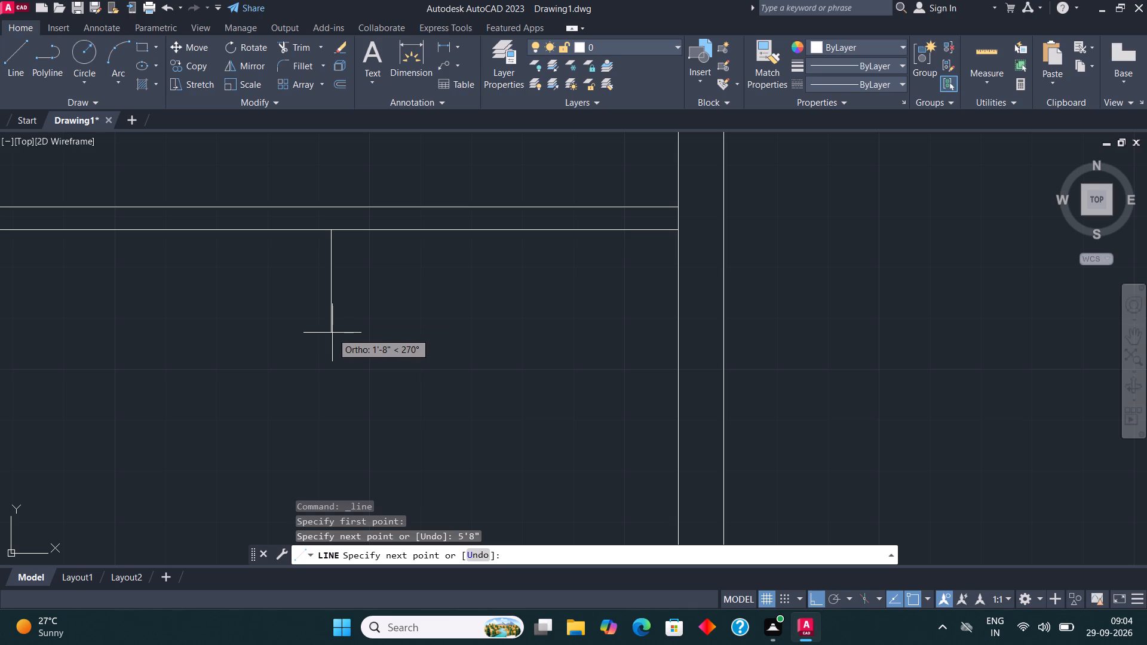
type("21'")
key("Return")
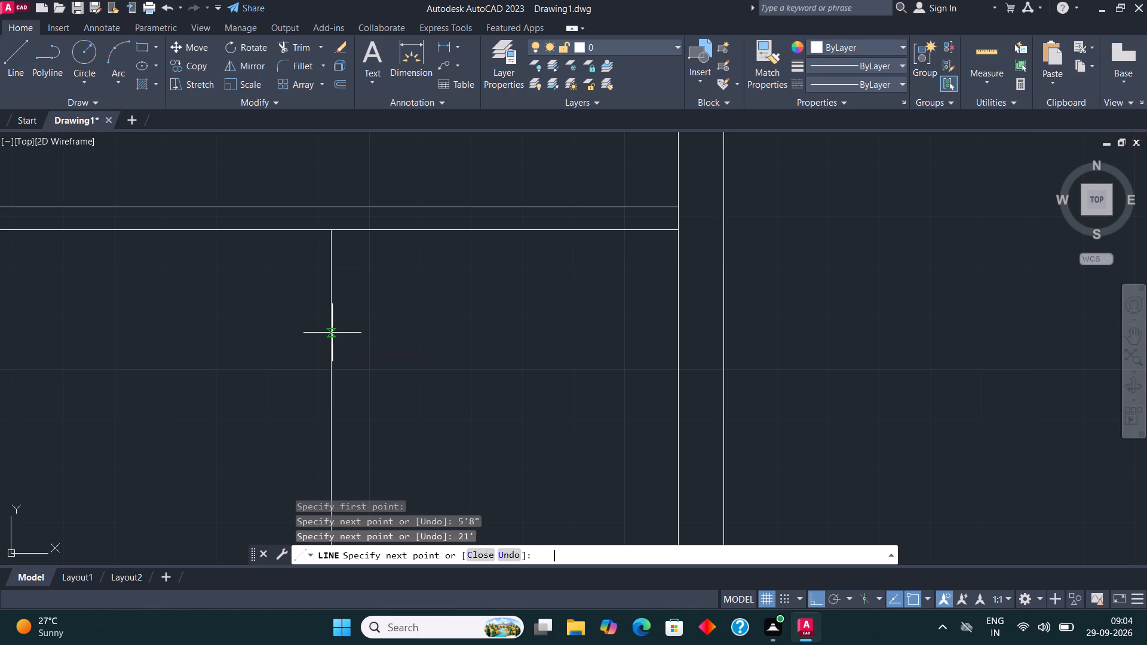
scroll(496, 148, "down", 5)
scroll(511, 268, "up", 3)
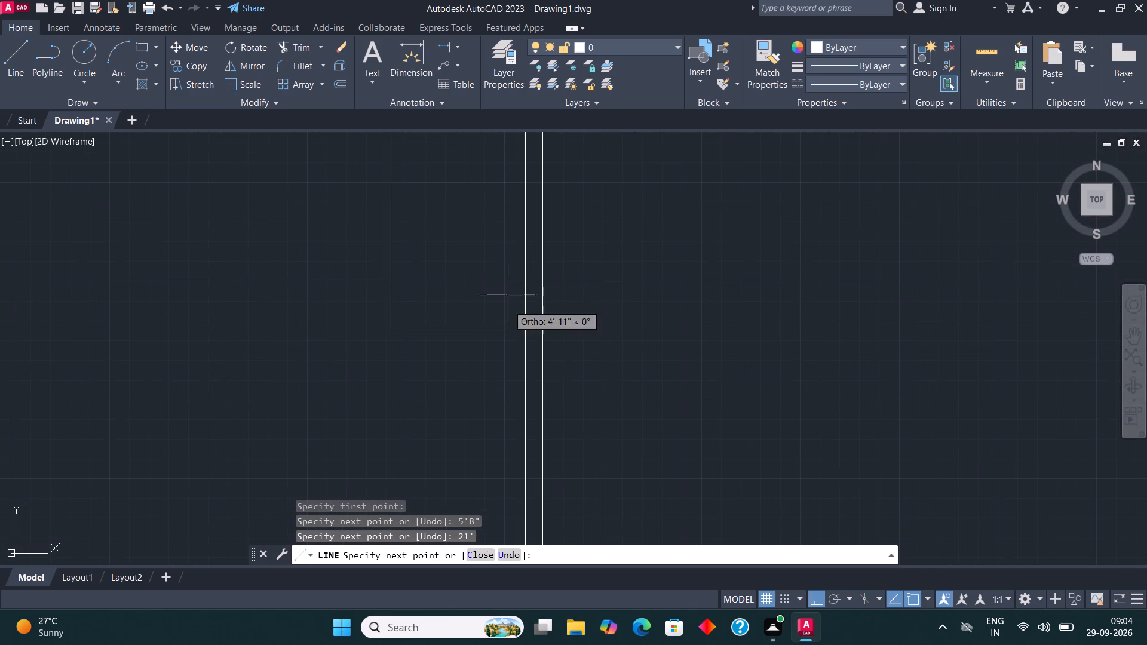
type("5'8\"")
key("Return")
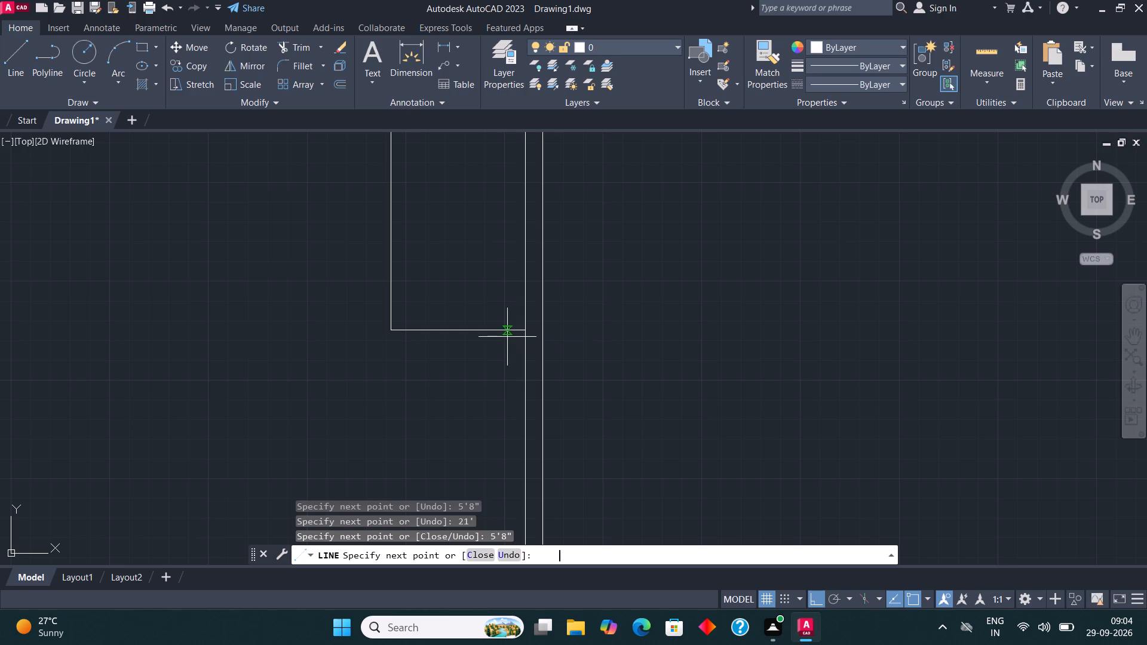
key("Escape")
Offset the narrow room's left line to the left and its bottom line downward by 4.5".
scroll(561, 365, "down", 3)
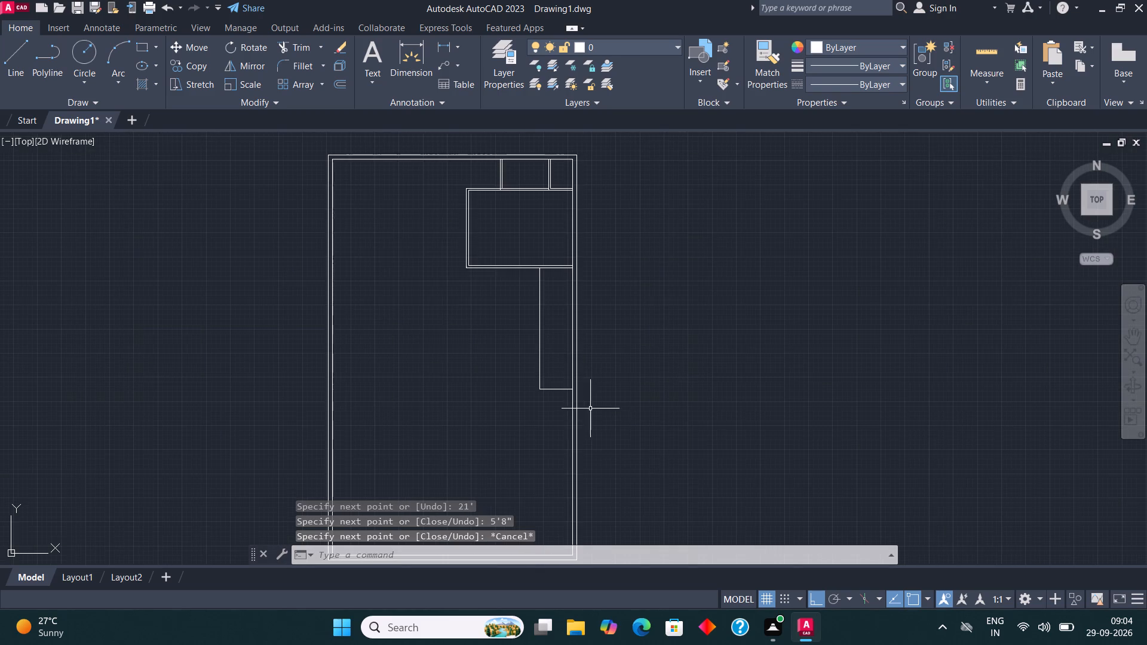
scroll(533, 368, "up", 2)
left_click_drag(559, 447, 554, 430)
left_click(523, 343)
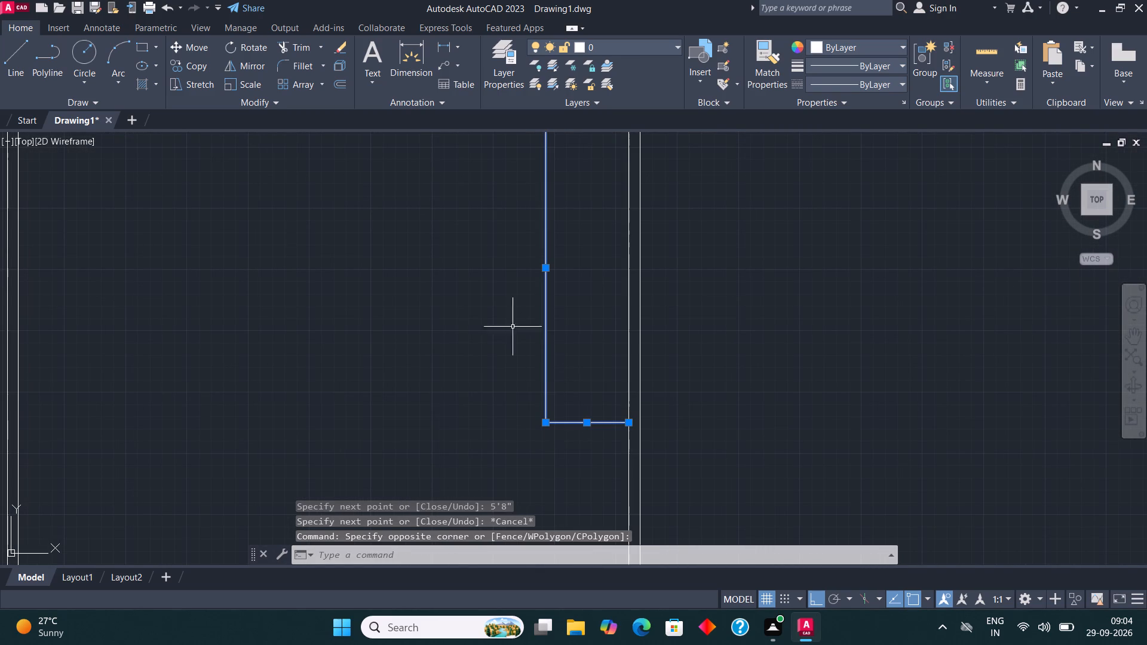
left_click(332, 86)
scroll(503, 263, "down", 2)
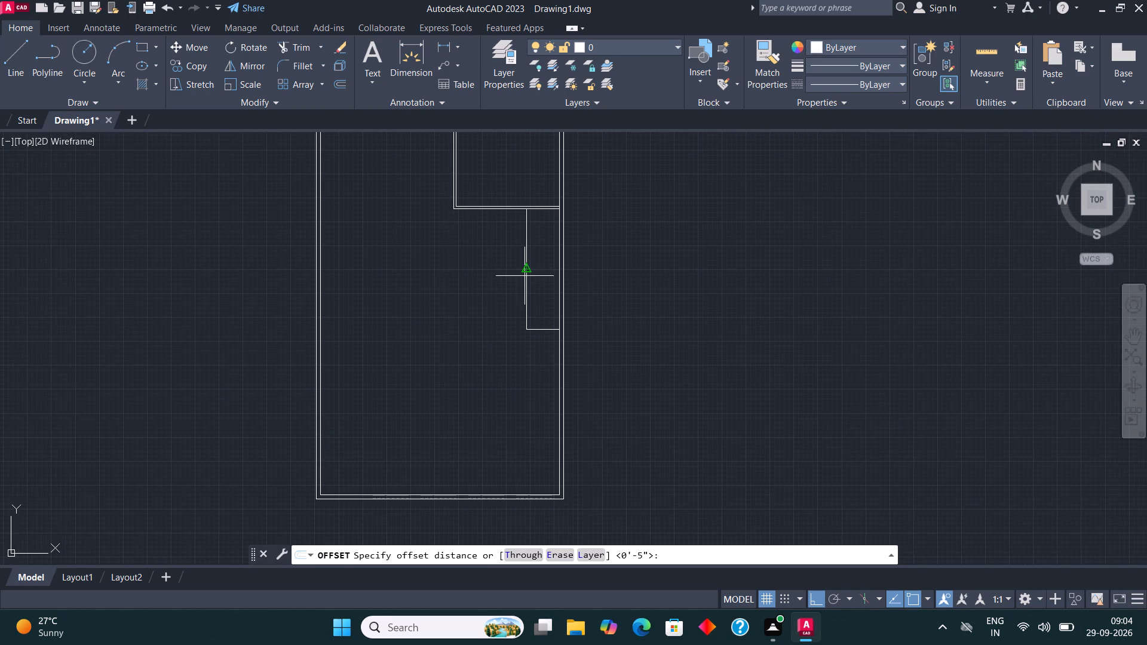
left_click(525, 275)
scroll(498, 275, "up", 3)
type("4.5\"")
key("Return")
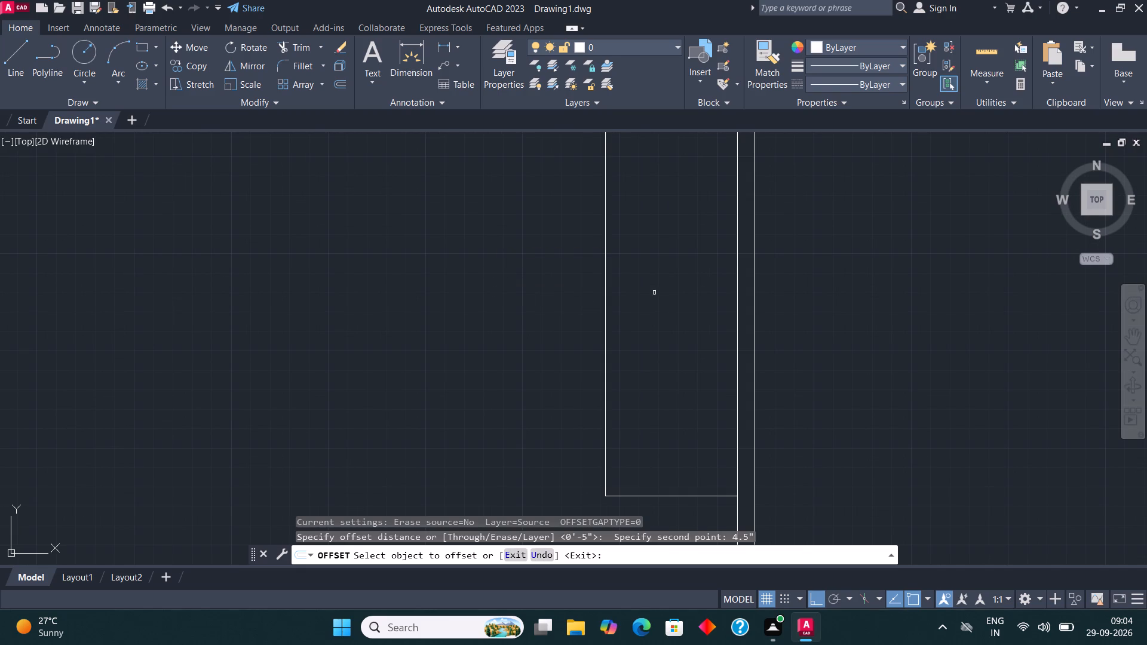
left_click(606, 303)
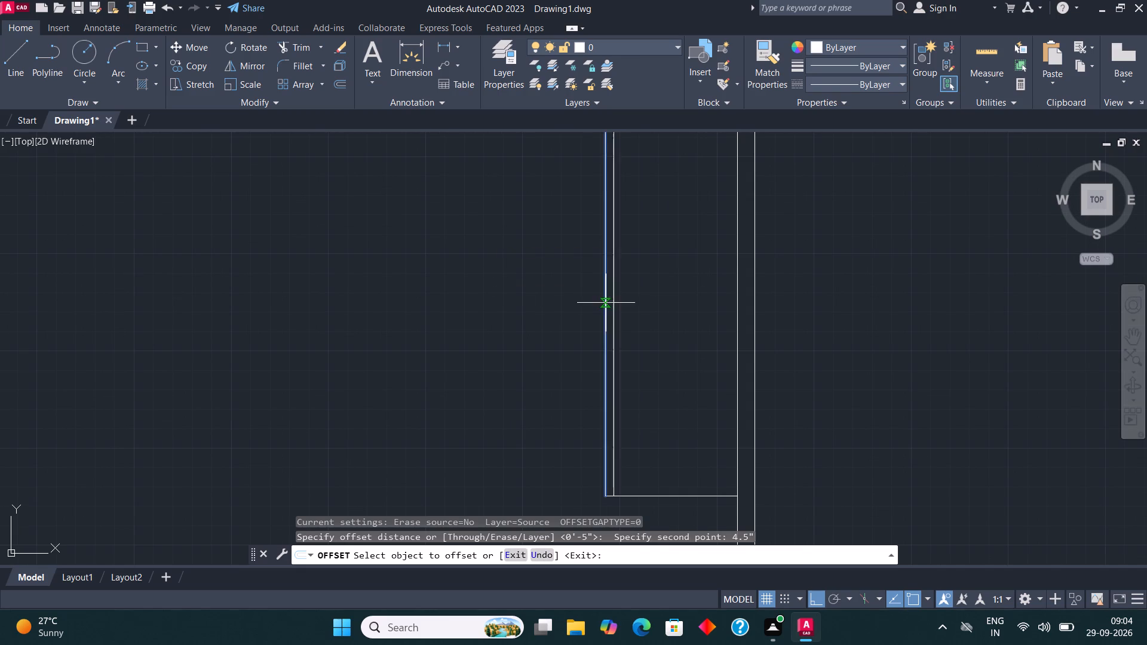
left_click(585, 291)
scroll(681, 391, "down", 2)
scroll(677, 434, "up", 2)
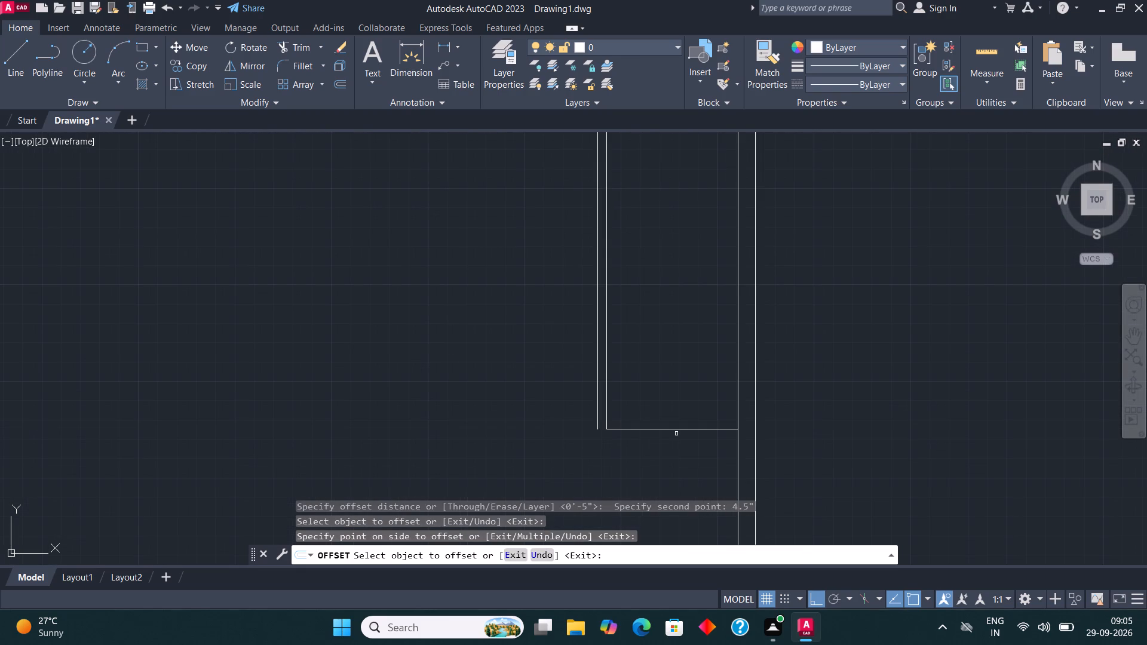
left_click(673, 429)
left_click(663, 459)
Fillet the narrow room's two offset lines into a square corner at its bottom-left.
left_click(306, 64)
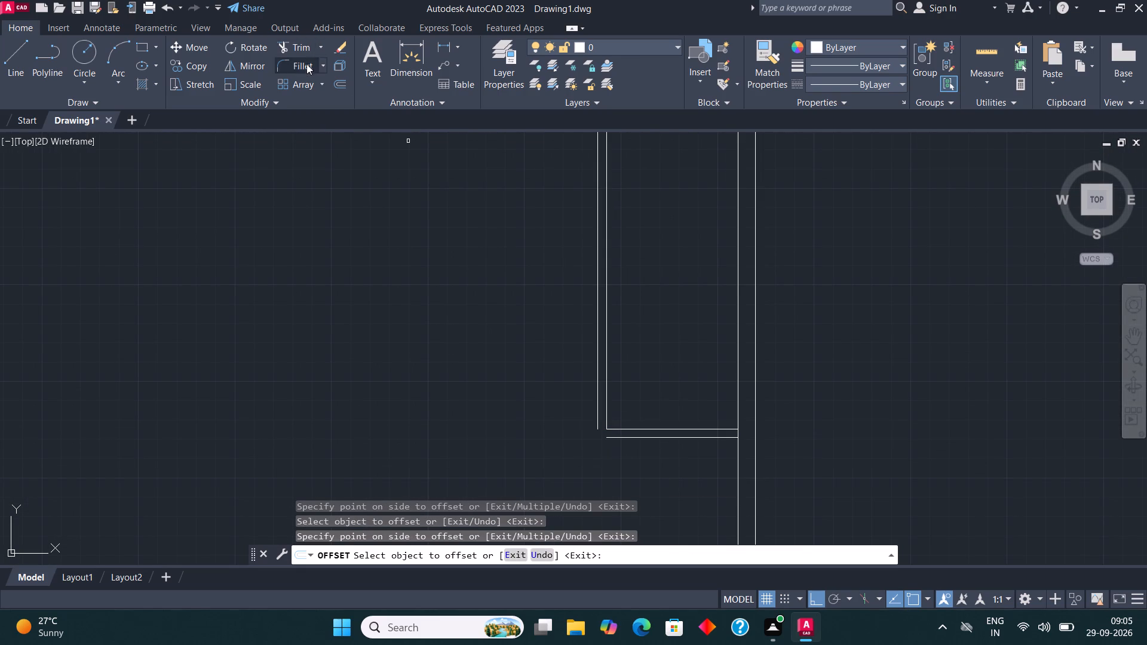
left_click(596, 327)
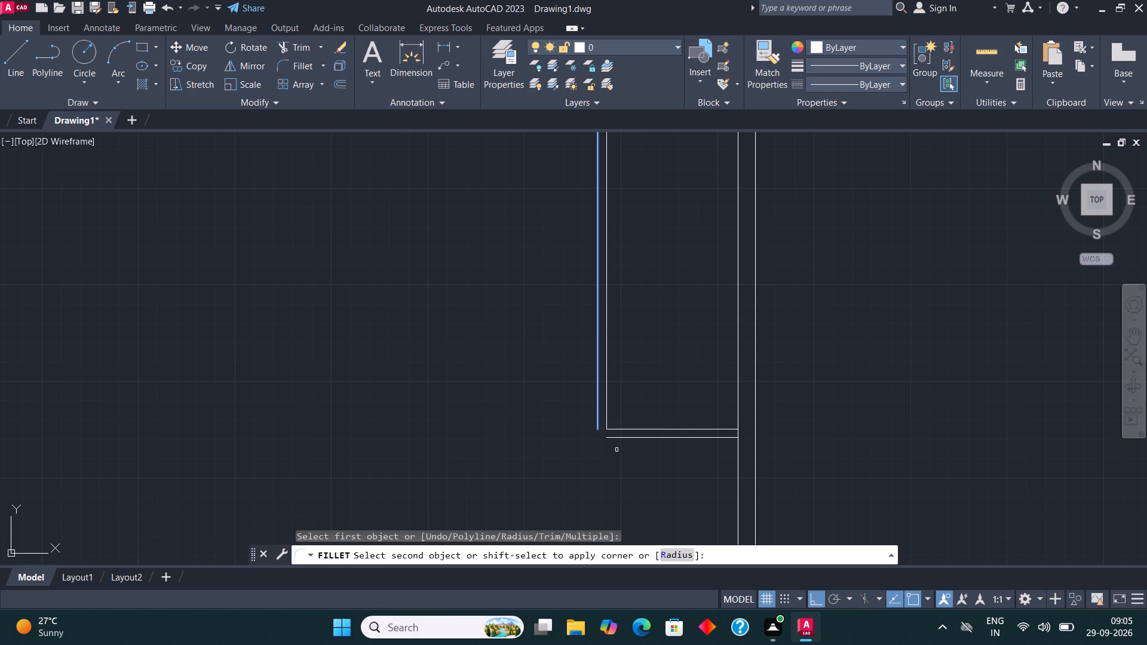
left_click(634, 441)
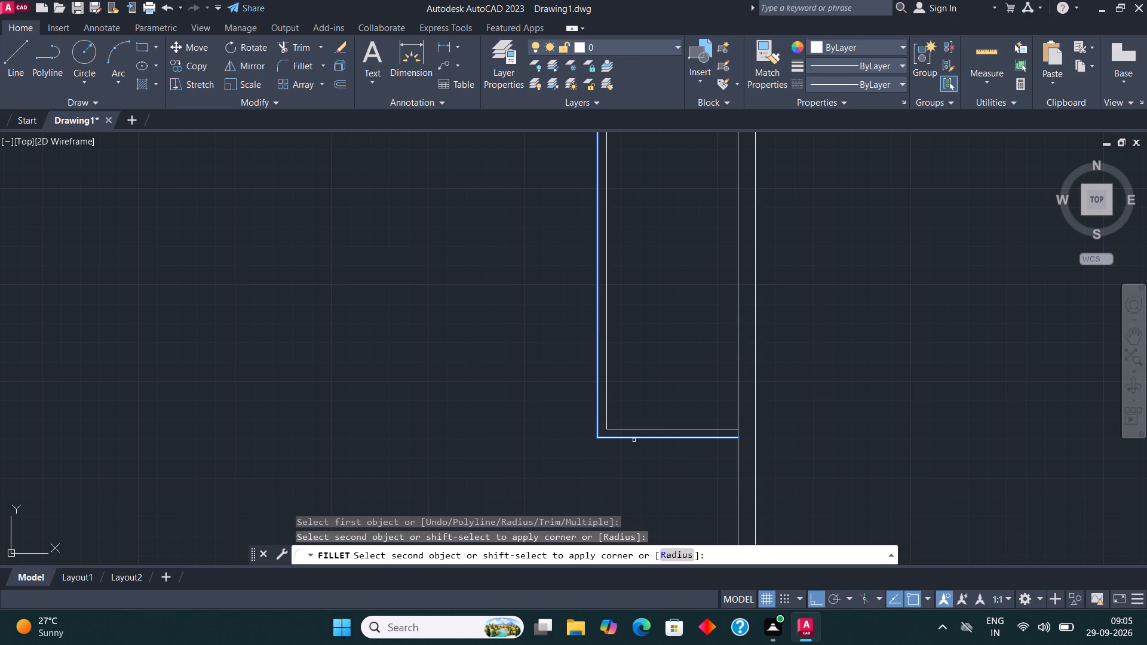
left_click(634, 440)
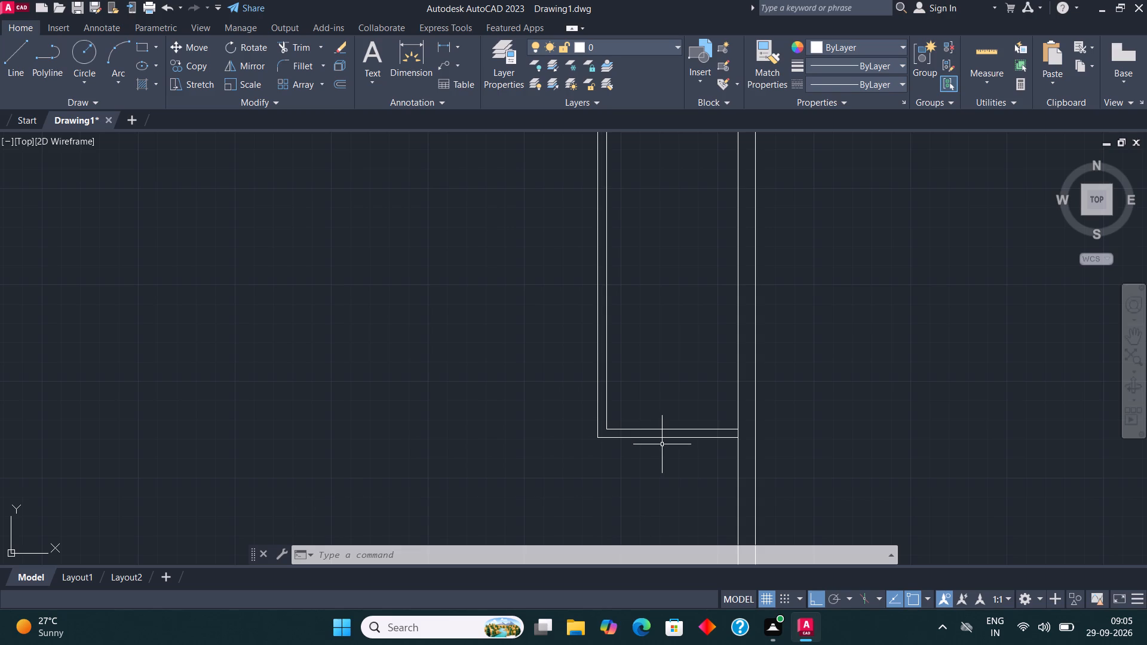
Draw a room outline below the narrow room from its bottom partition's right end: 14' left, 9' down and 14' right to the wall.
scroll(691, 445, "down", 1)
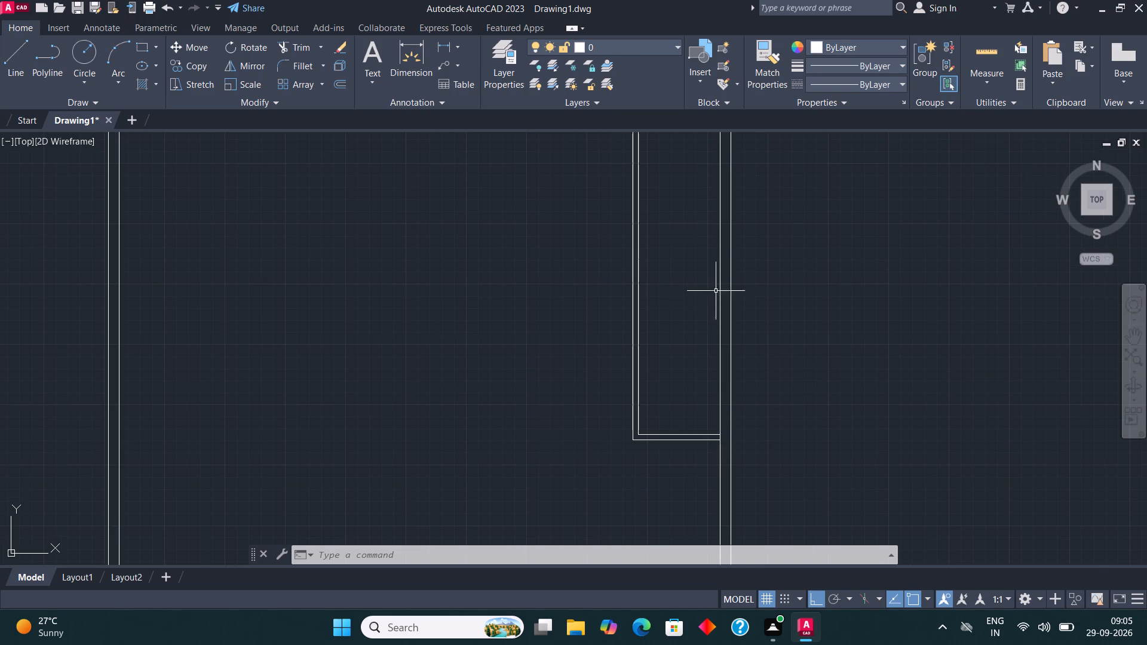
scroll(716, 291, "down", 2)
scroll(716, 368, "up", 3)
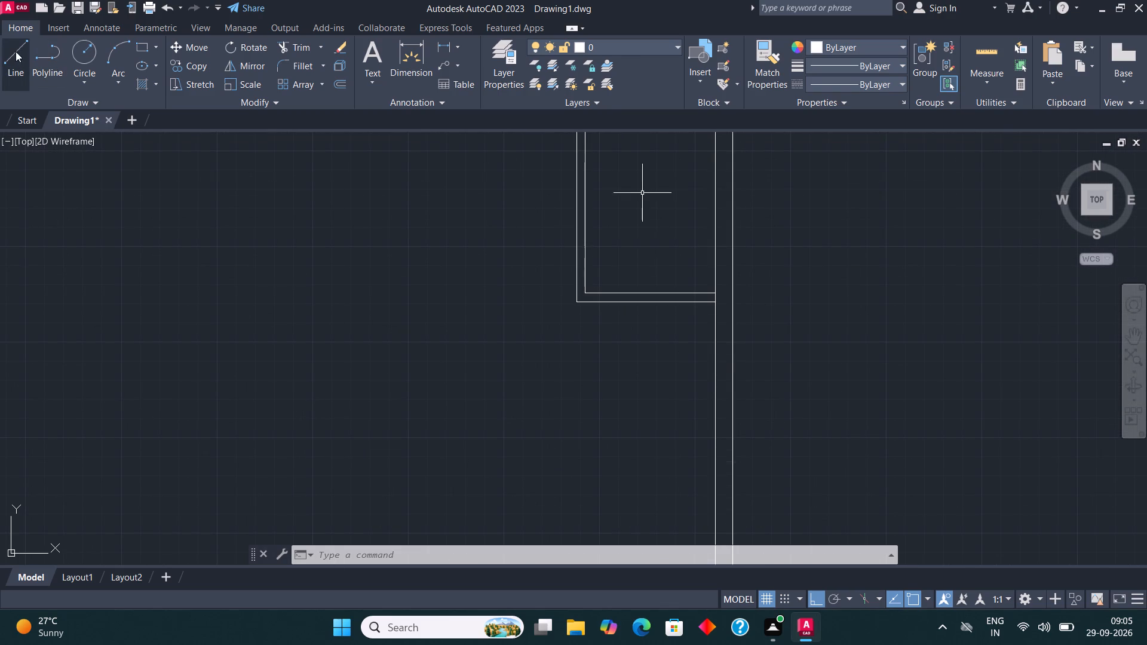
left_click(14, 49)
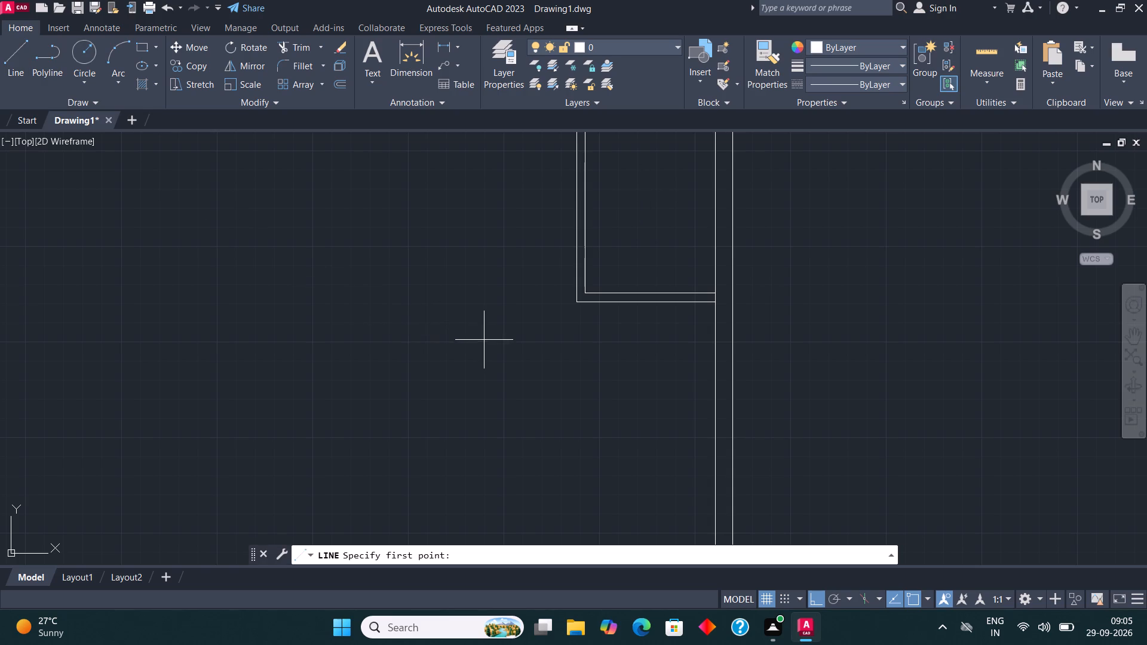
scroll(714, 314, "up", 3)
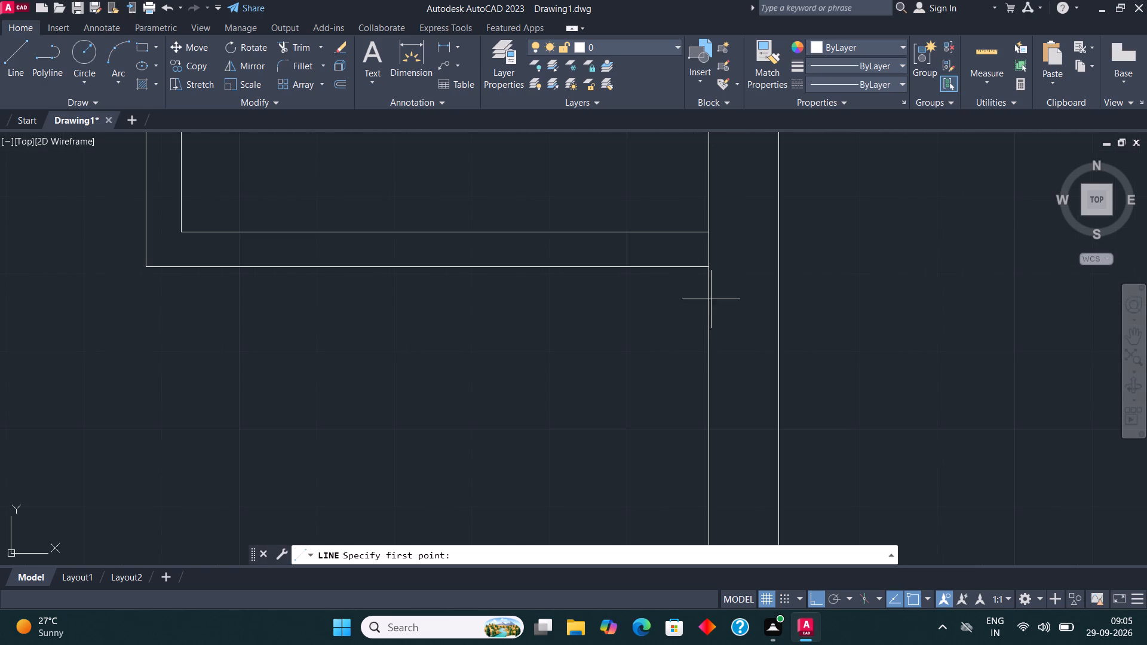
left_click(706, 271)
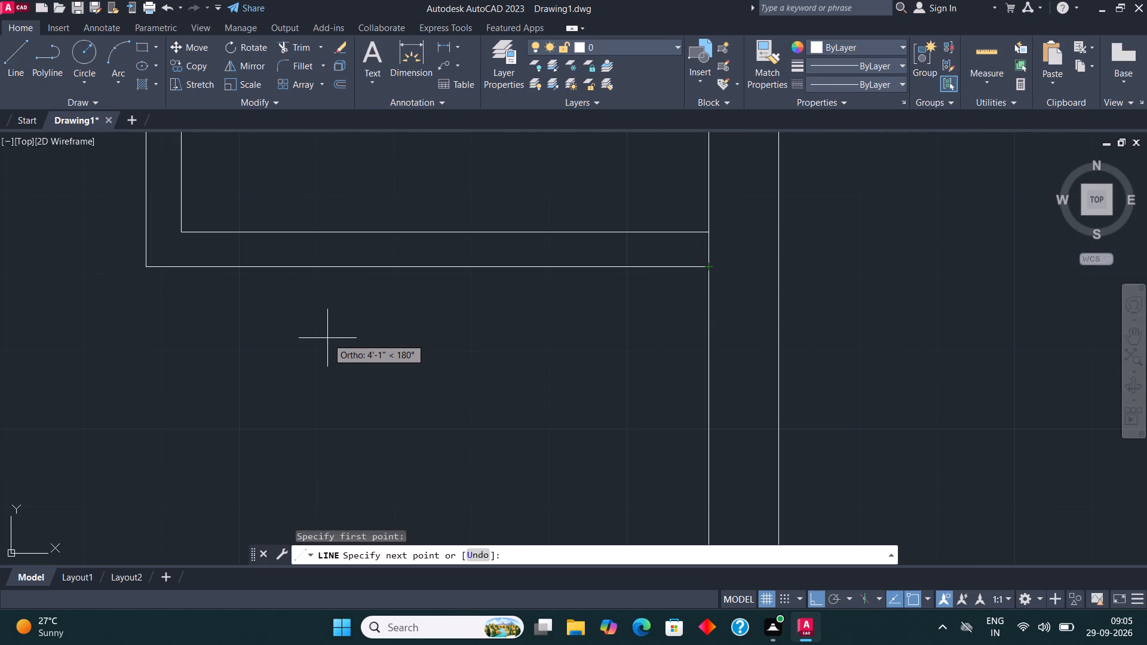
type("14'")
key("Return")
scroll(190, 280, "down", 5)
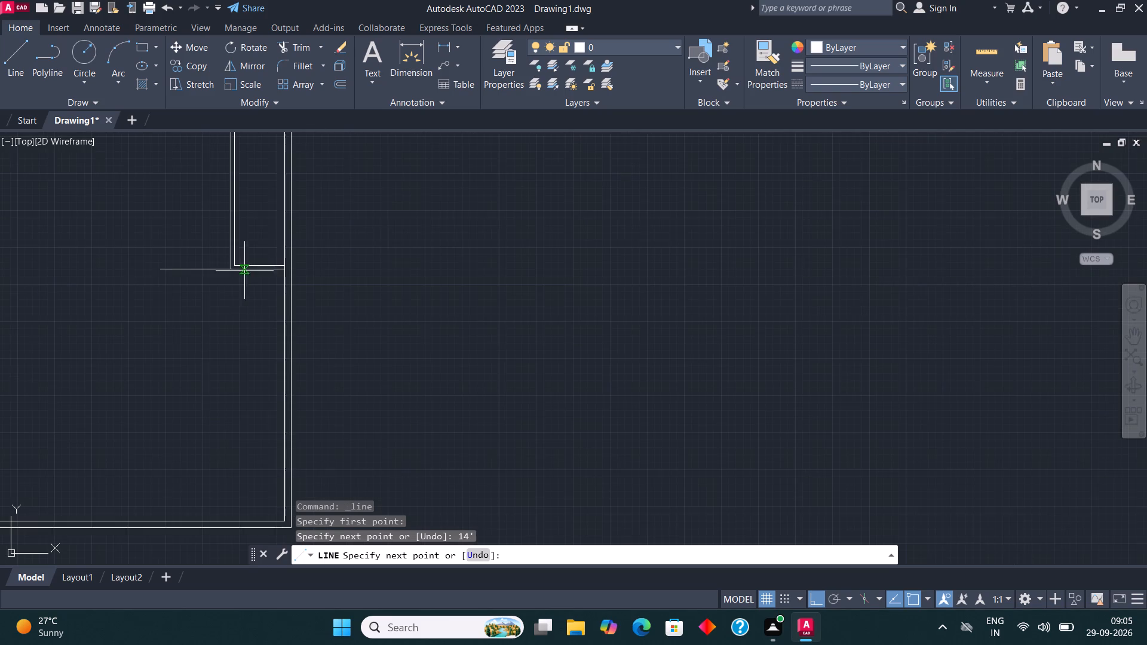
scroll(160, 327, "up", 2)
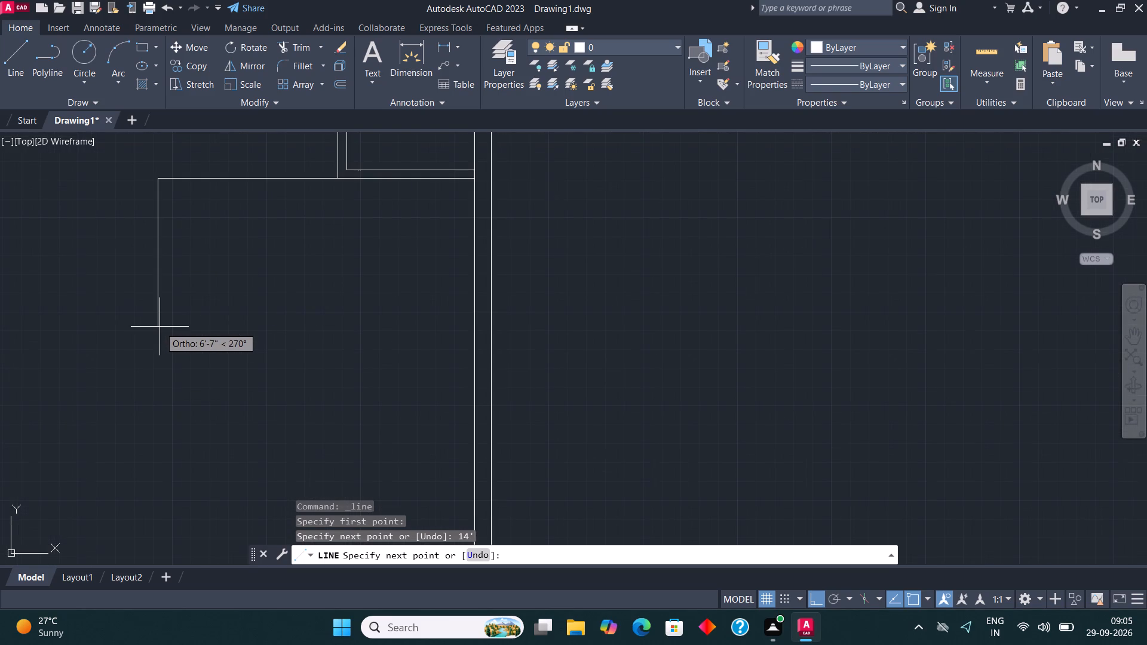
type("9'")
key("Return")
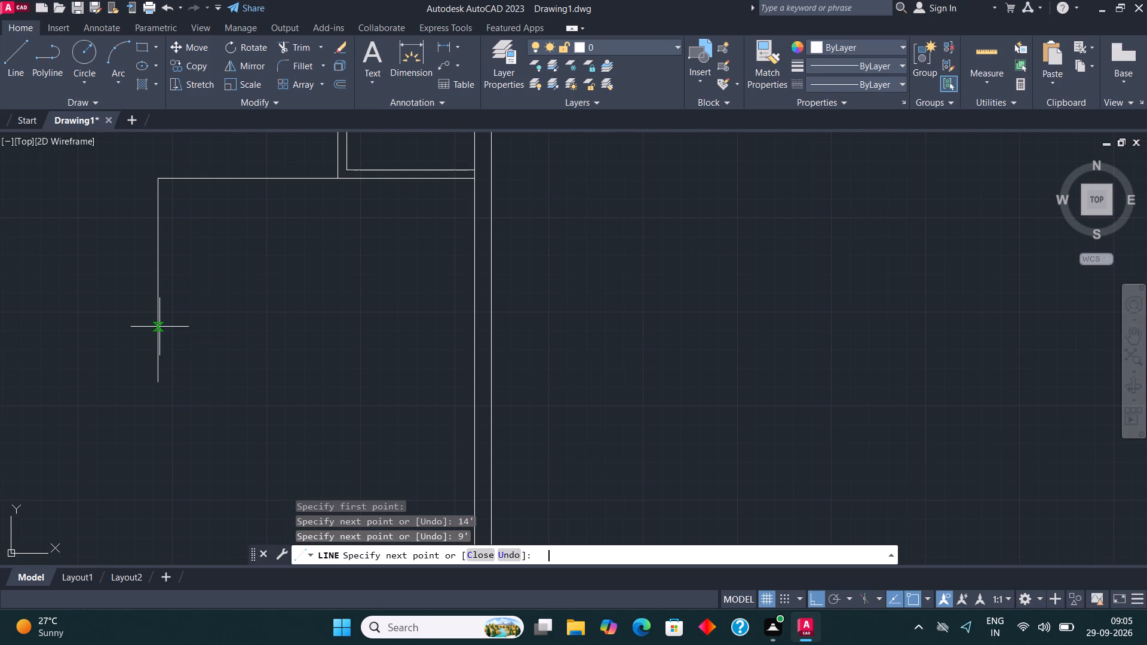
type("14'")
key("Return")
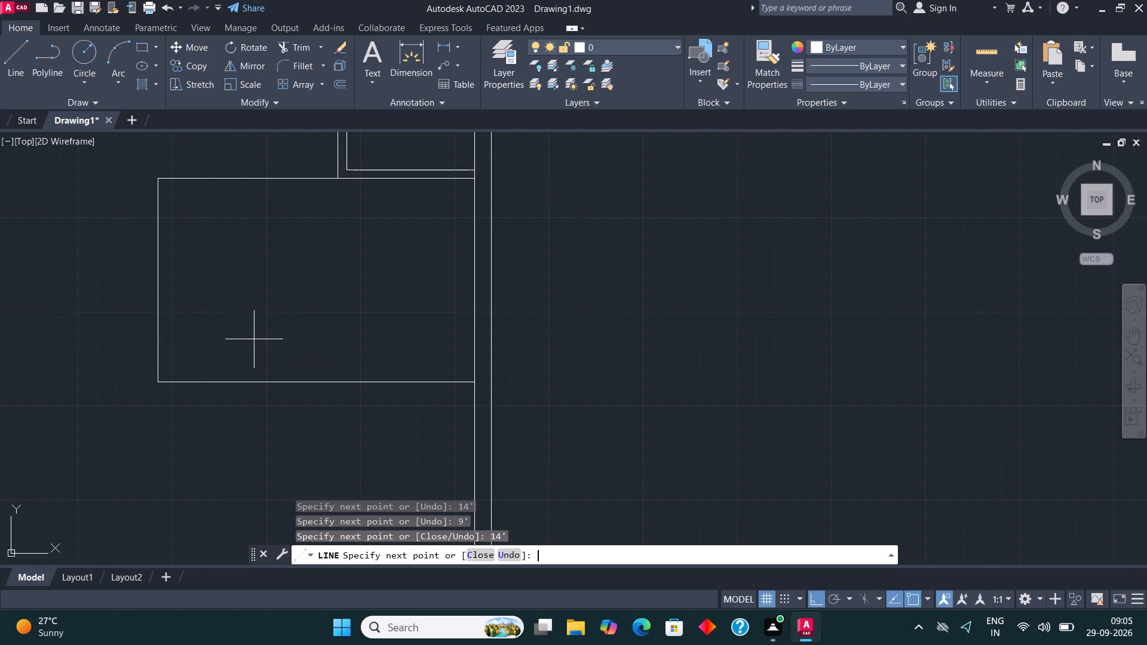
key("Escape")
Offset the 14' by 9' room's top line upward, left line to the left and bottom line downward by 4.5".
scroll(596, 339, "down", 2)
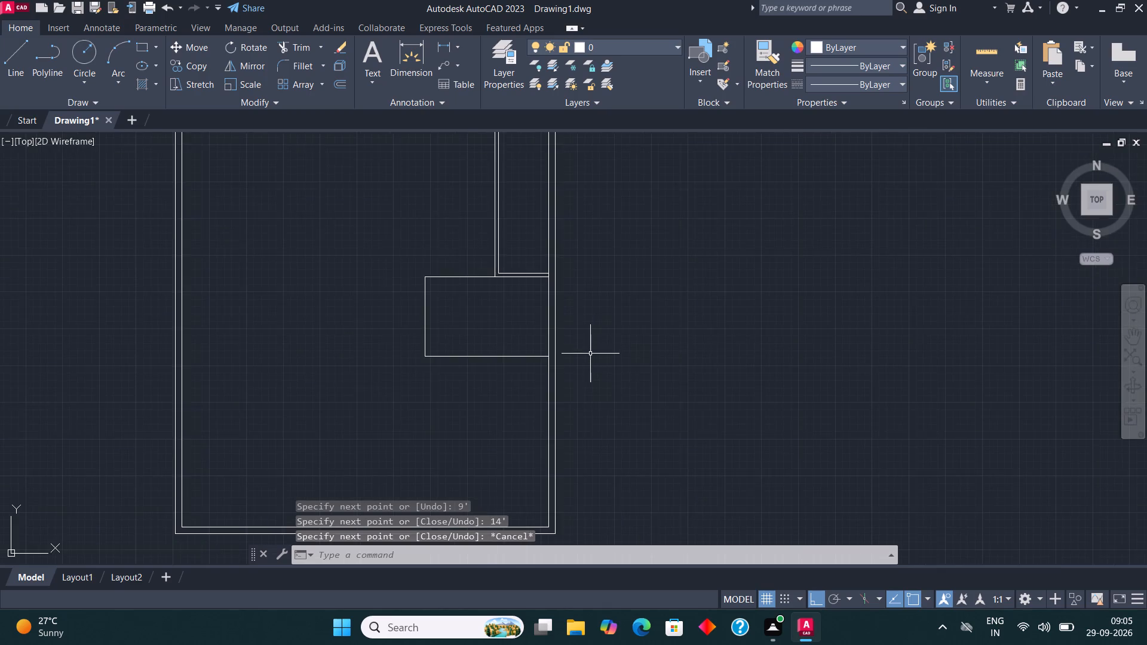
scroll(447, 361, "up", 1)
left_click(436, 371)
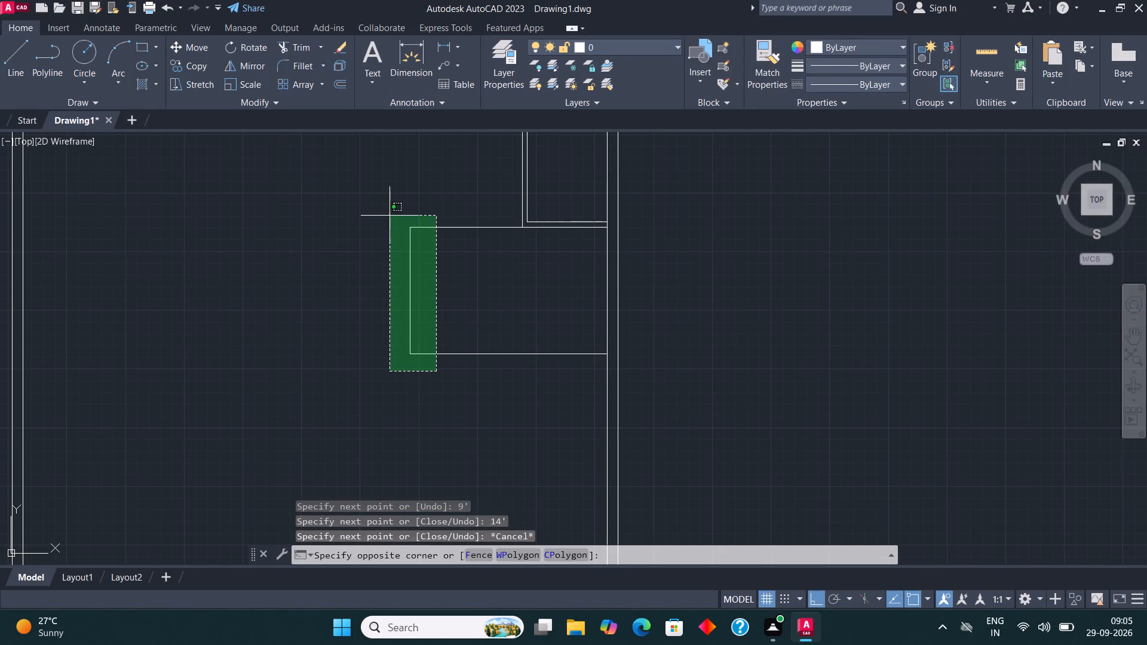
left_click(390, 216)
left_click(337, 82)
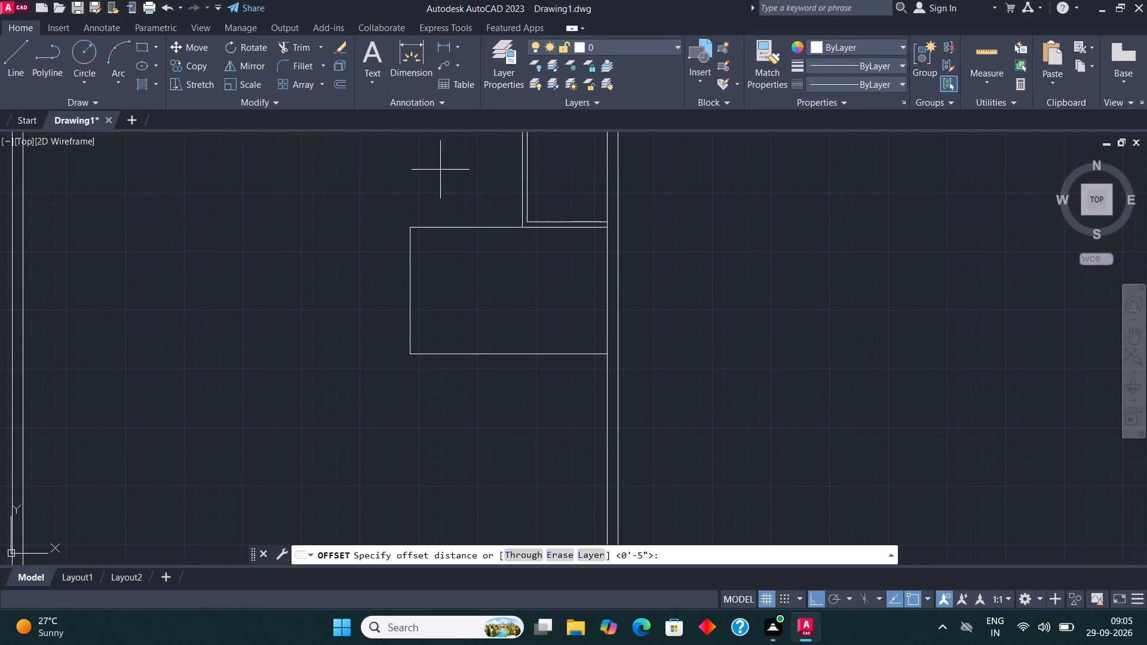
left_click(441, 228)
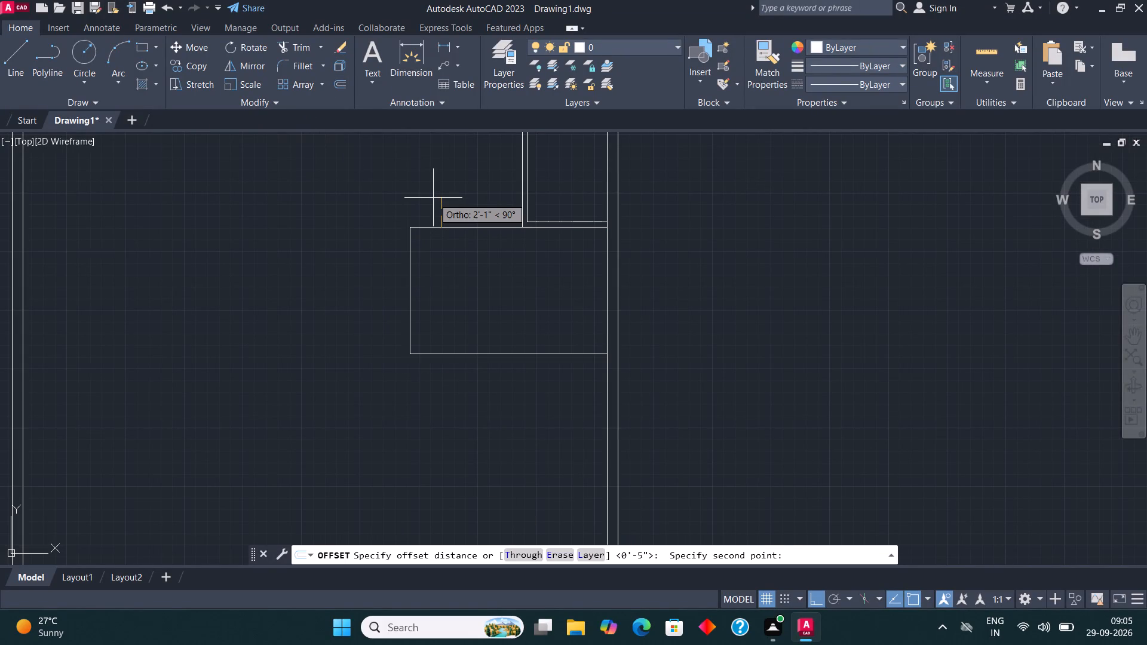
type("4.5\"")
key("Return")
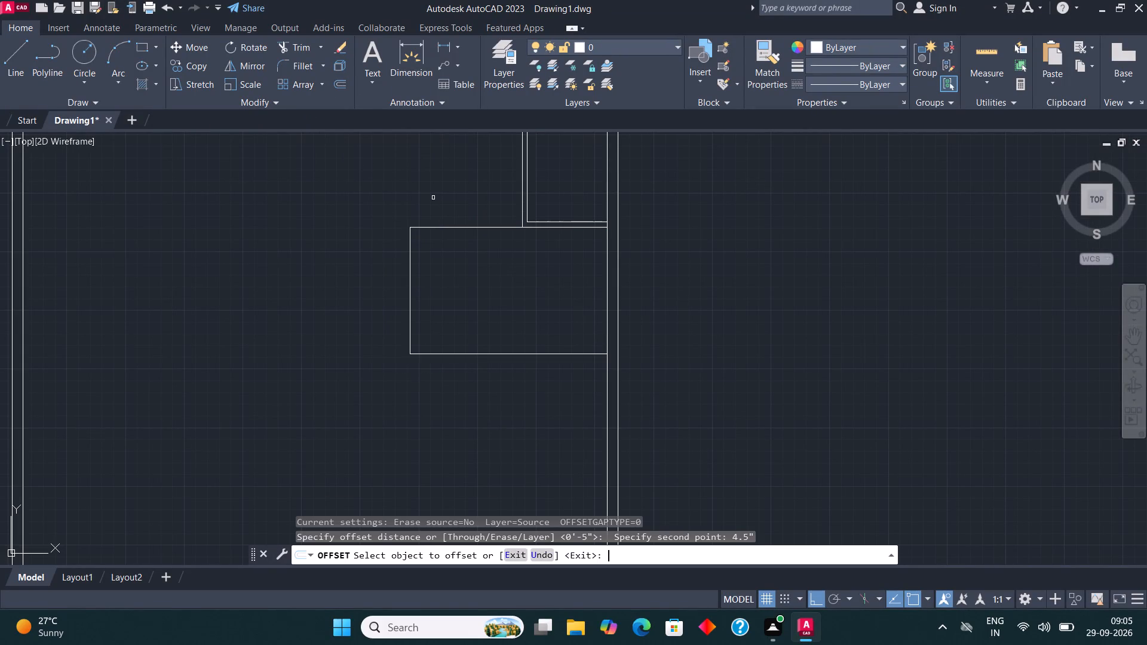
left_click(455, 227)
left_click(452, 197)
left_click(409, 292)
left_click(374, 292)
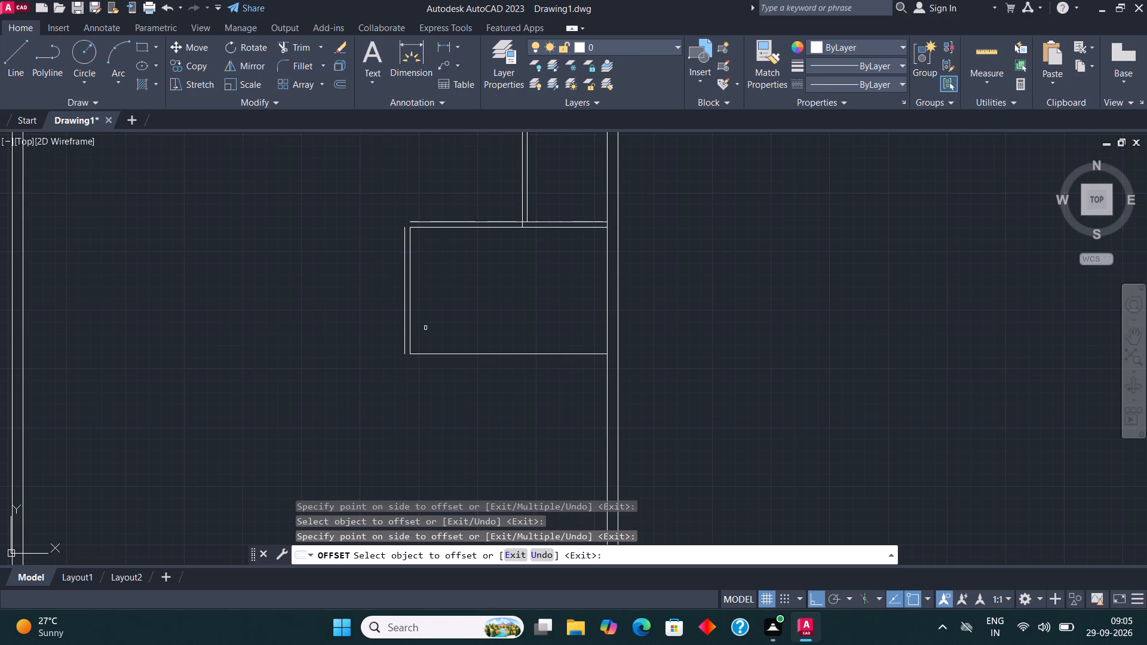
left_click(464, 354)
left_click(463, 385)
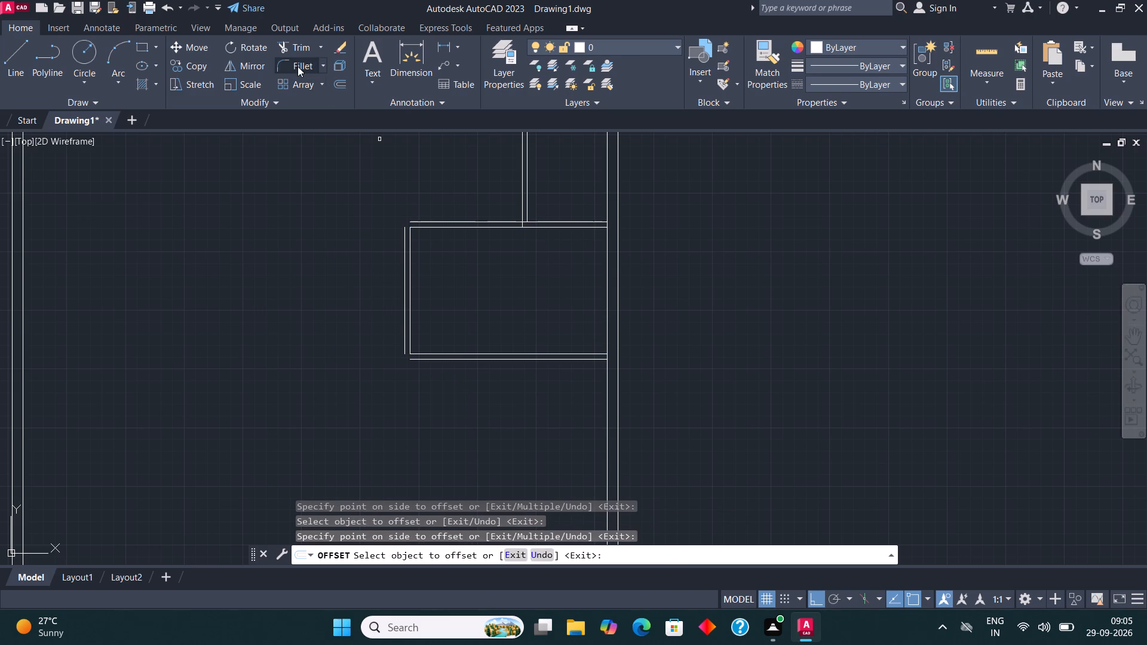
Fillet the offset lines into square corners at the 14' by 9' room's top-left and bottom-left.
left_click(298, 66)
left_click(405, 238)
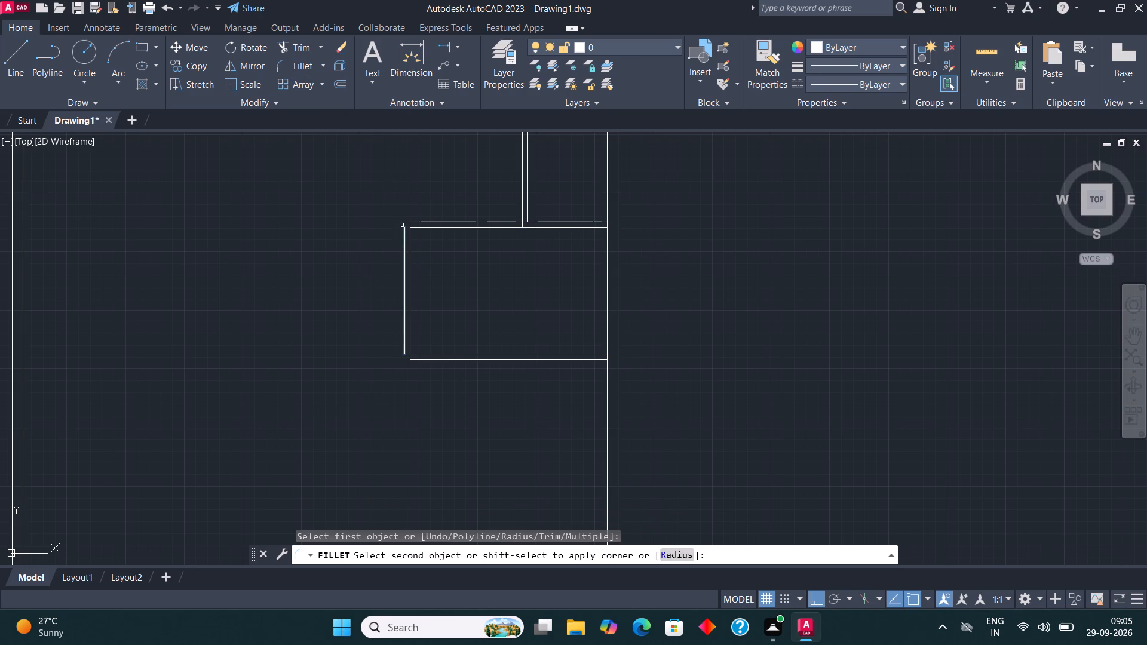
left_click(414, 224)
left_click(292, 67)
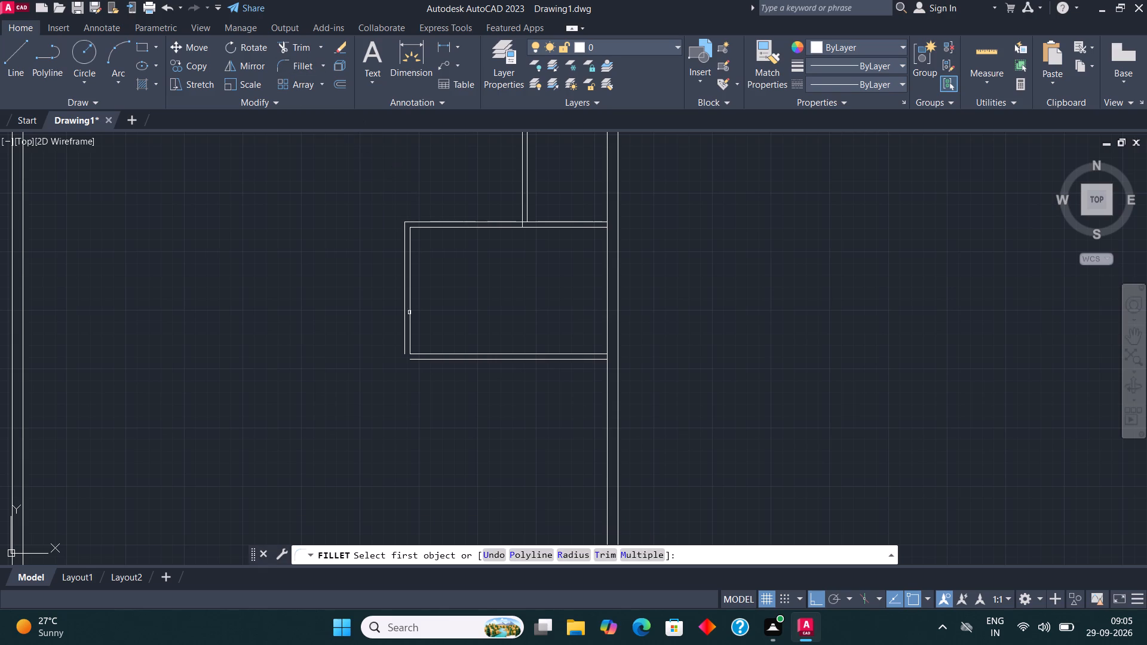
left_click(404, 322)
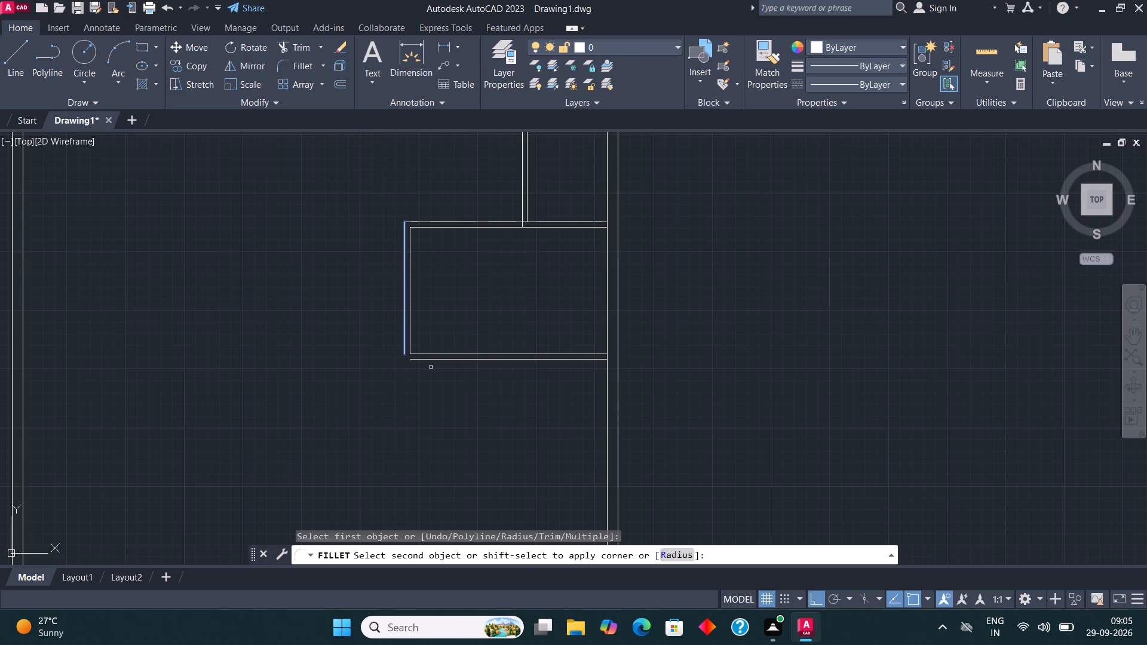
left_click(433, 359)
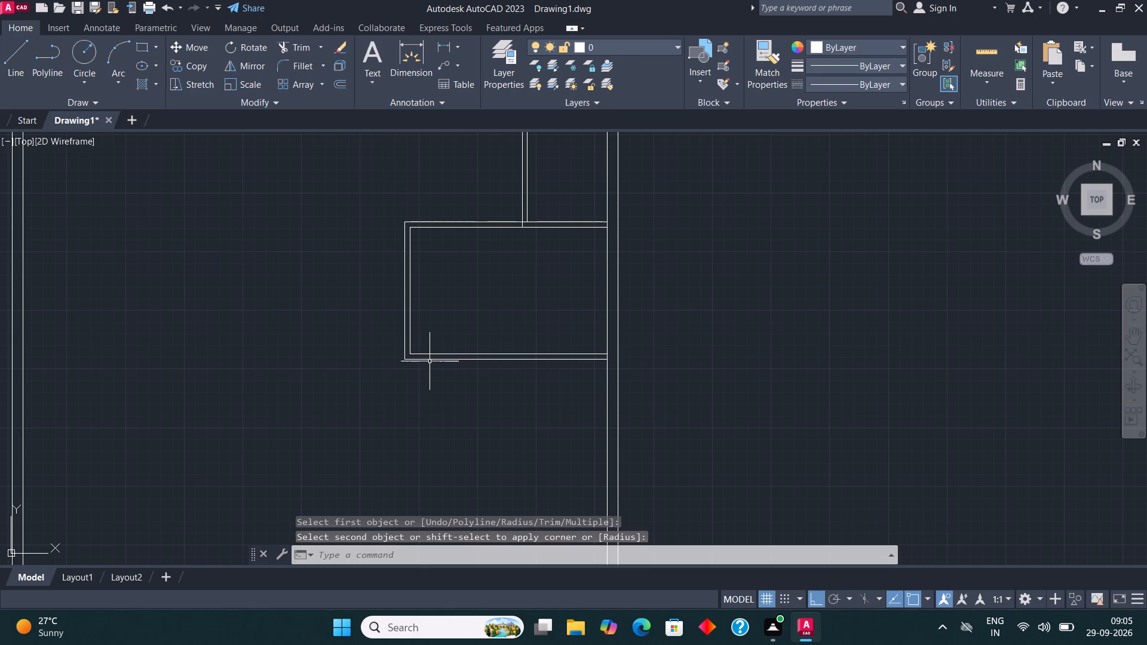
Draw a room outline below the 14' by 9' room from its bottom-right end: 12' down, 17' left, 12' up and right onto the partition.
left_click(8, 65)
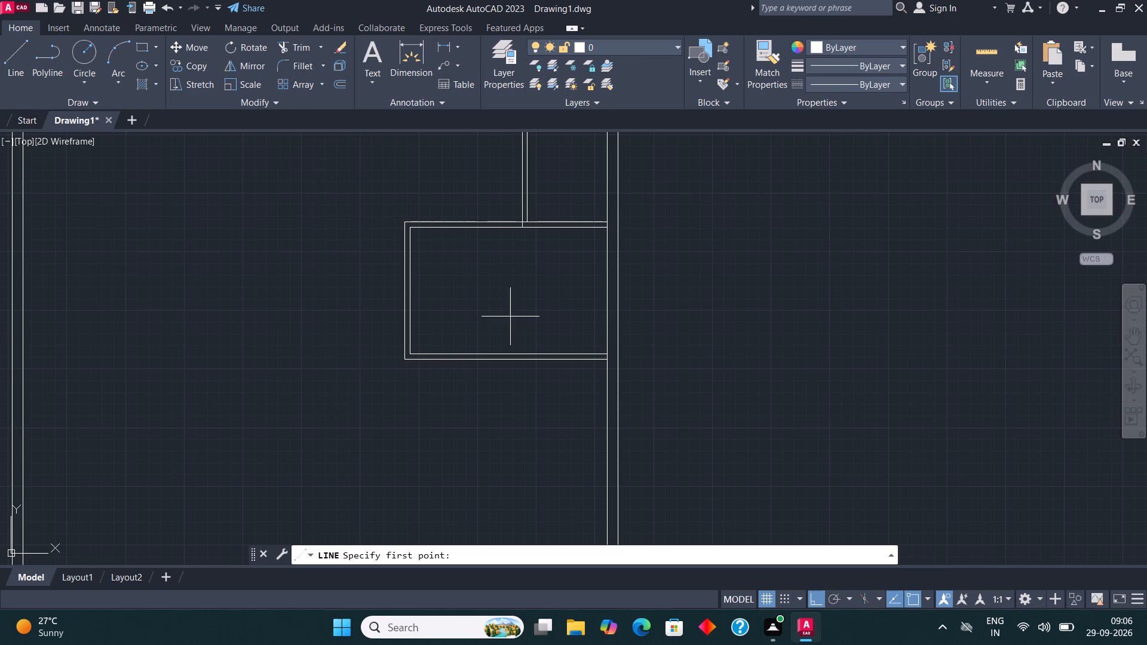
scroll(630, 376, "up", 2)
left_click(573, 337)
scroll(574, 287, "down", 4)
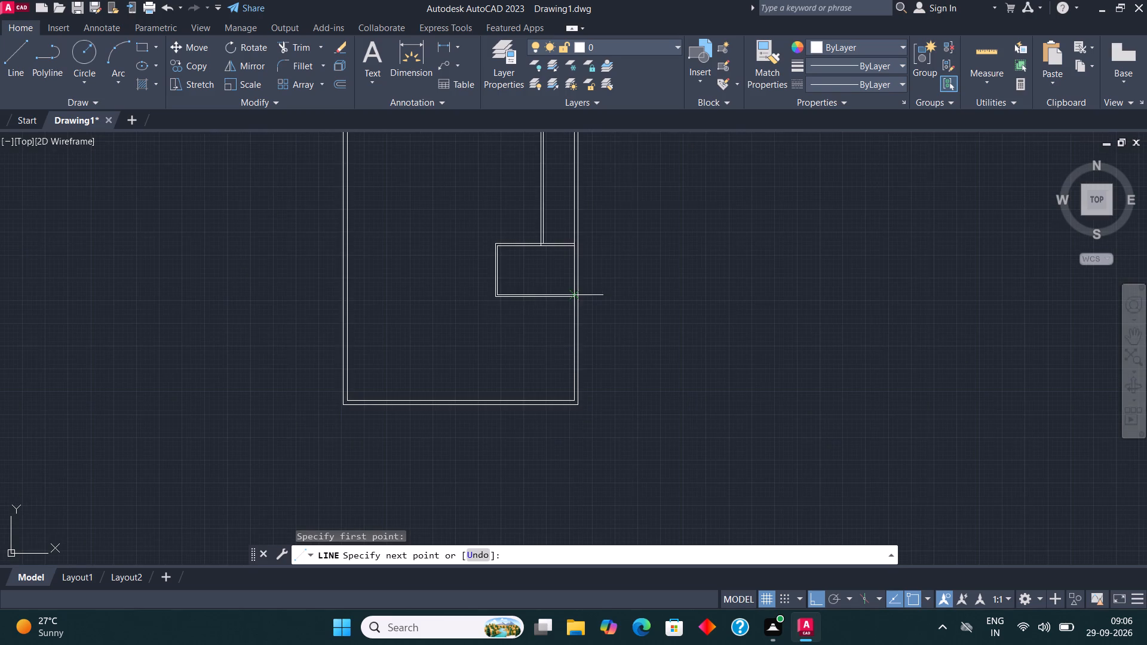
scroll(574, 370, "up", 3)
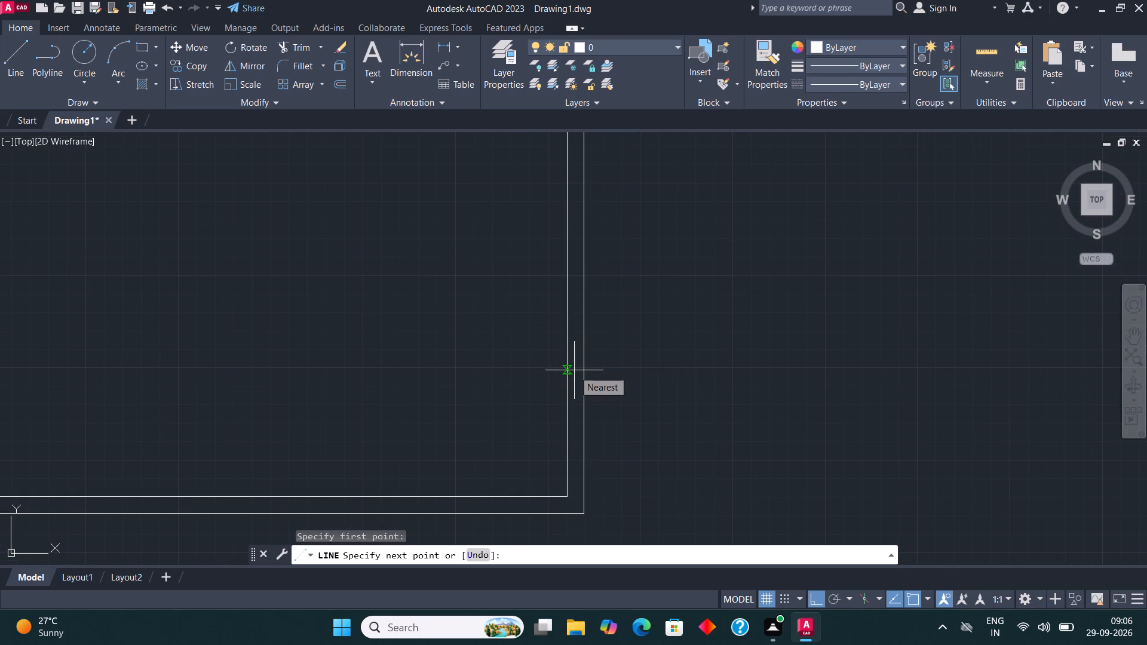
type("12'")
key("Return")
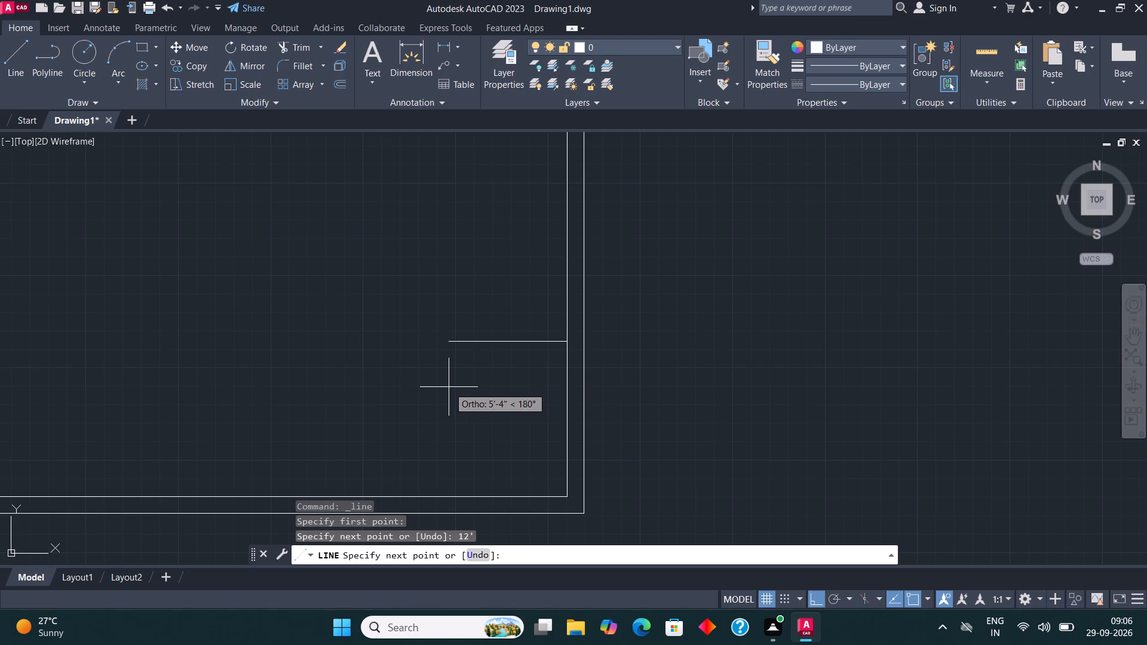
type("17'")
key("Return")
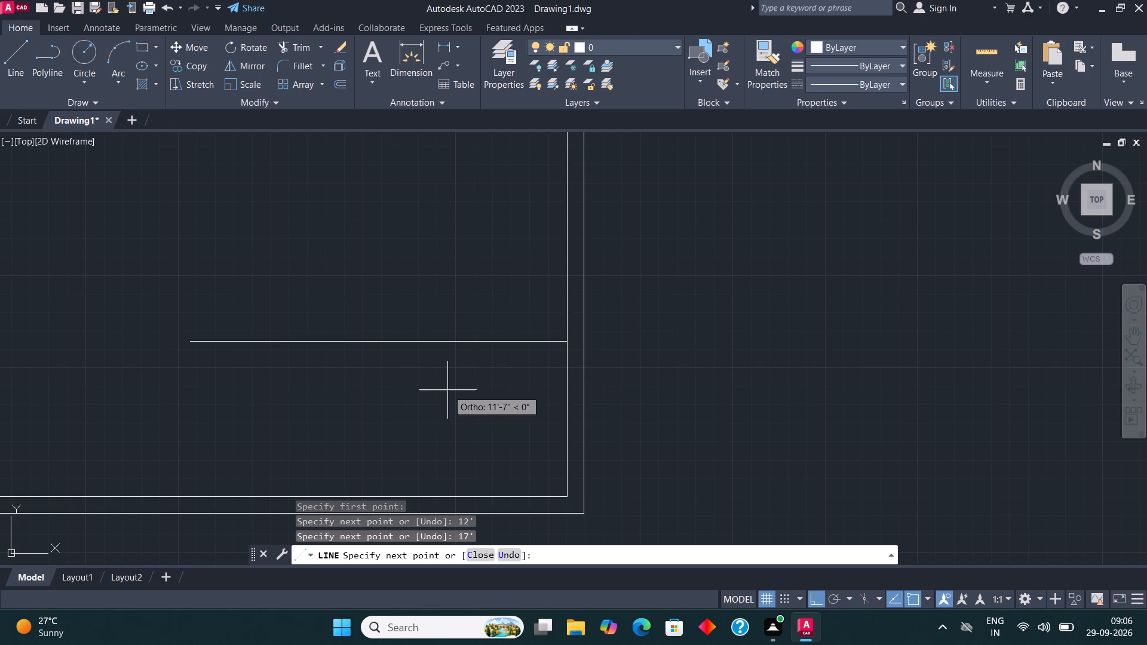
scroll(438, 397, "down", 3)
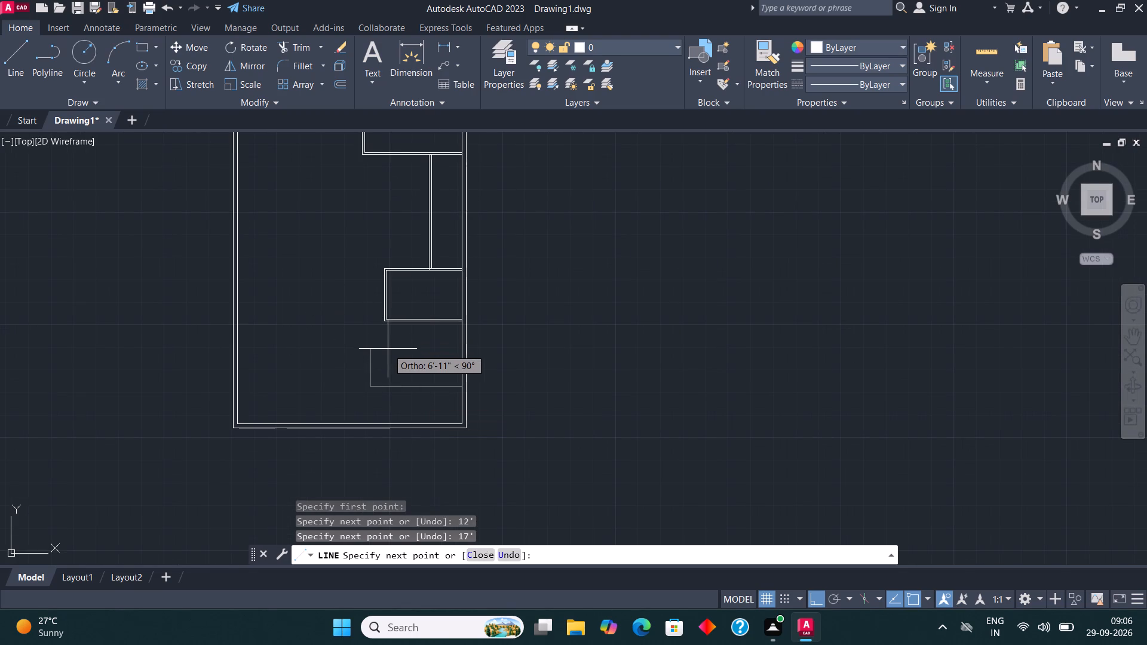
scroll(388, 349, "up", 1)
type("12'")
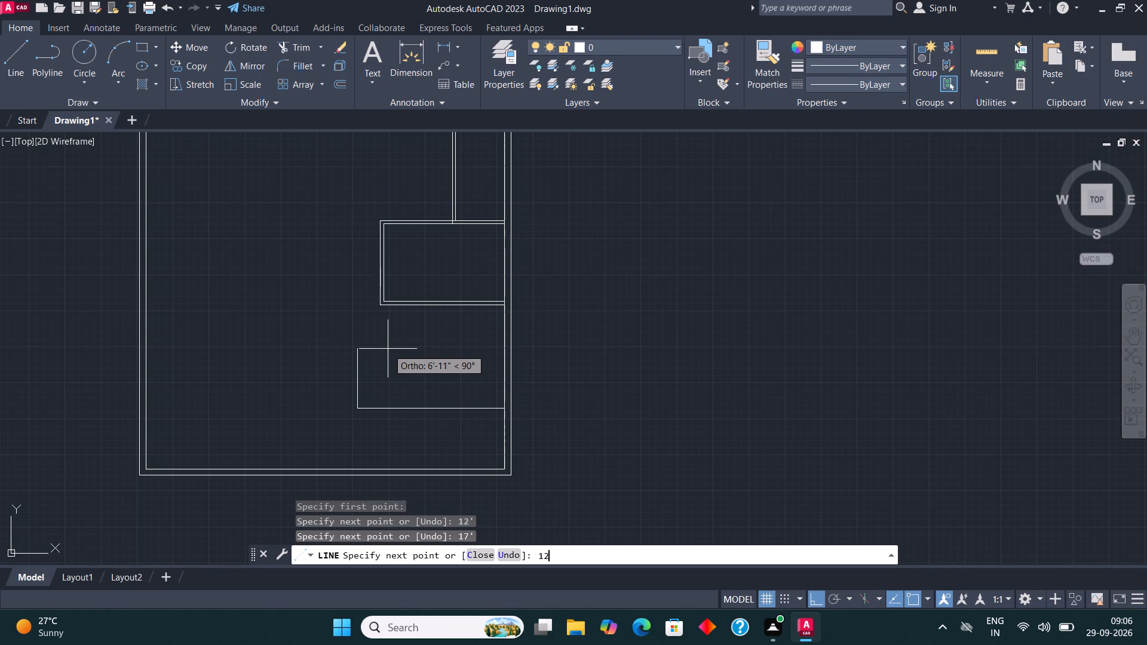
key("Return")
left_click(413, 310)
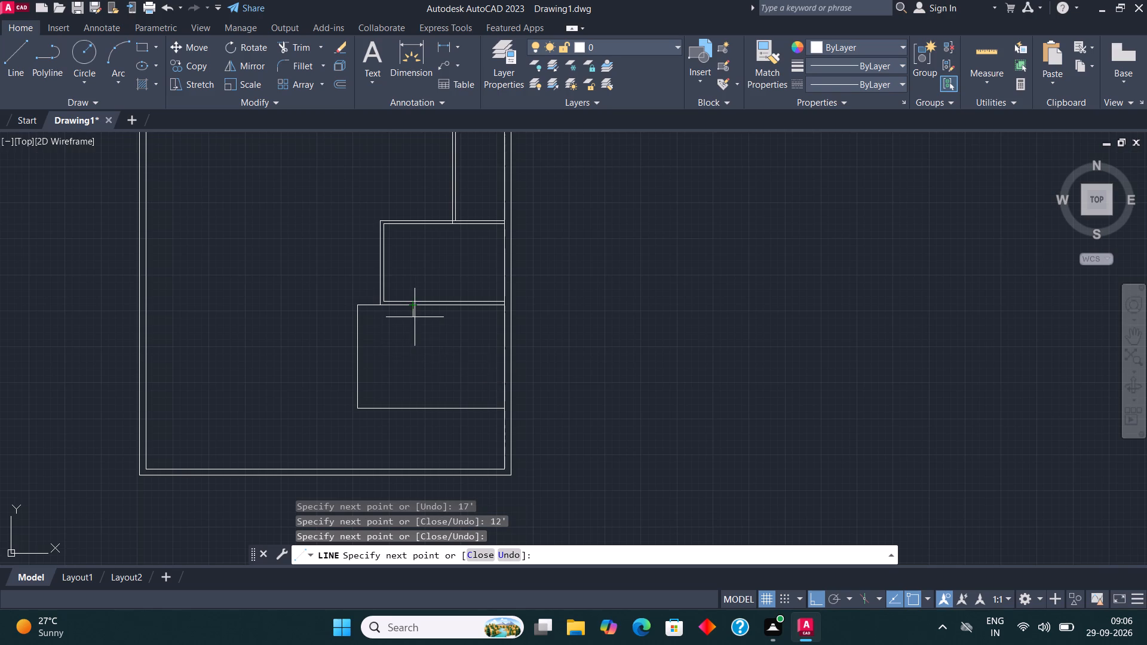
key("Escape")
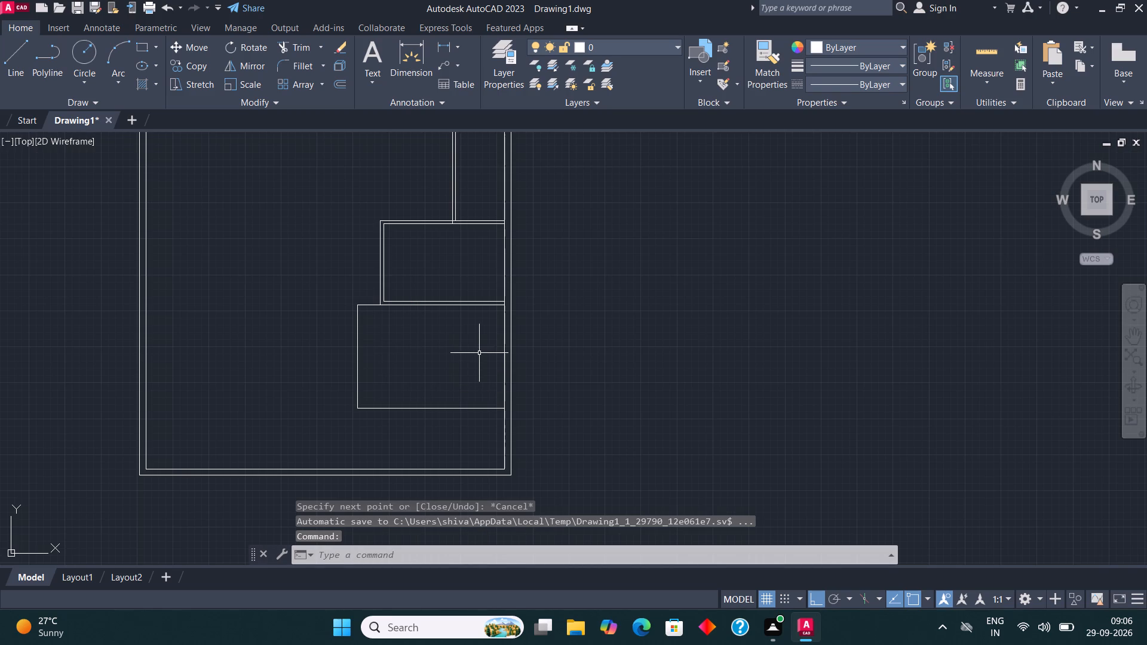
Offset the 17' by 12' room's bottom line downward, left line to the left and top line upward by 4.5".
scroll(479, 314, "down", 1)
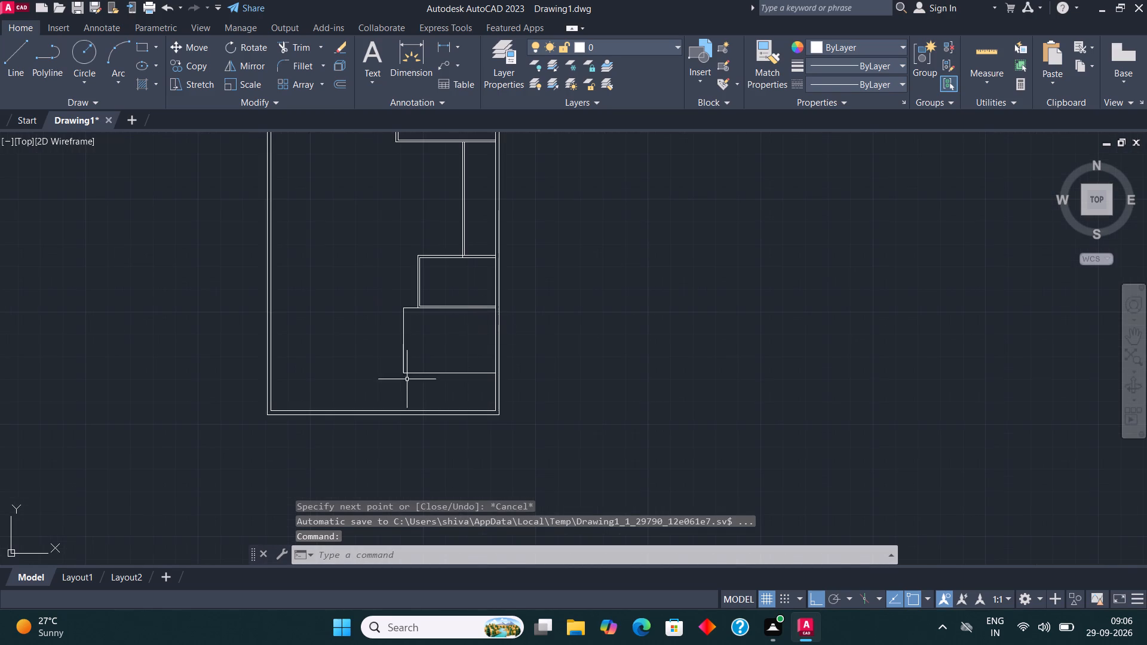
scroll(407, 379, "up", 2)
left_click_drag(407, 380, 404, 374)
left_click(366, 325)
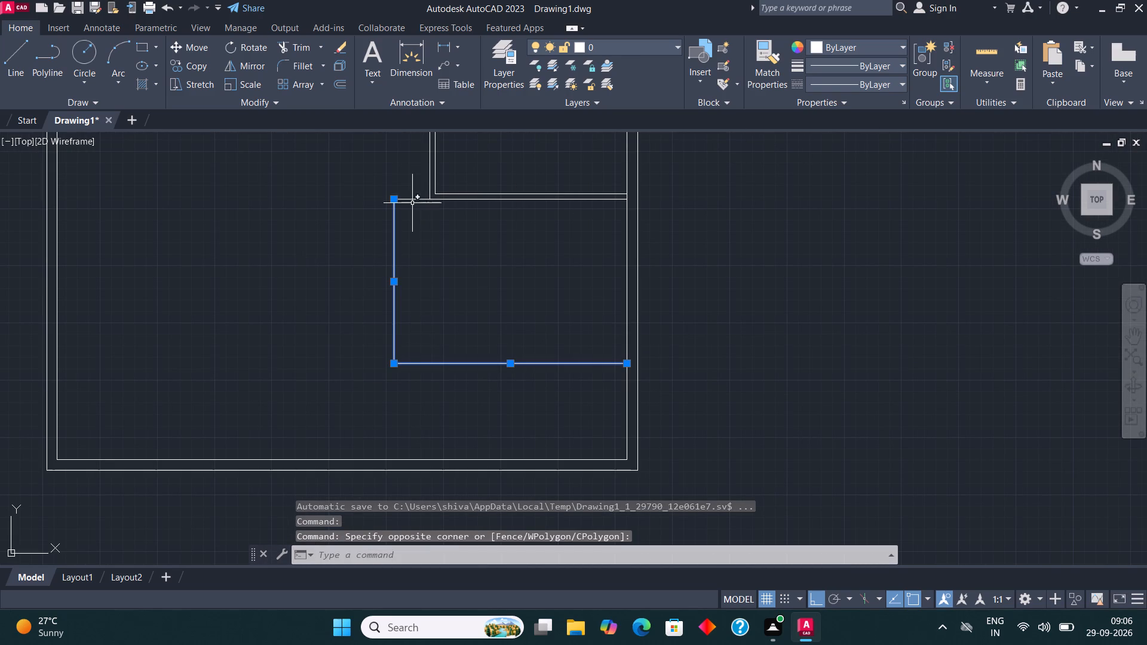
left_click(410, 200)
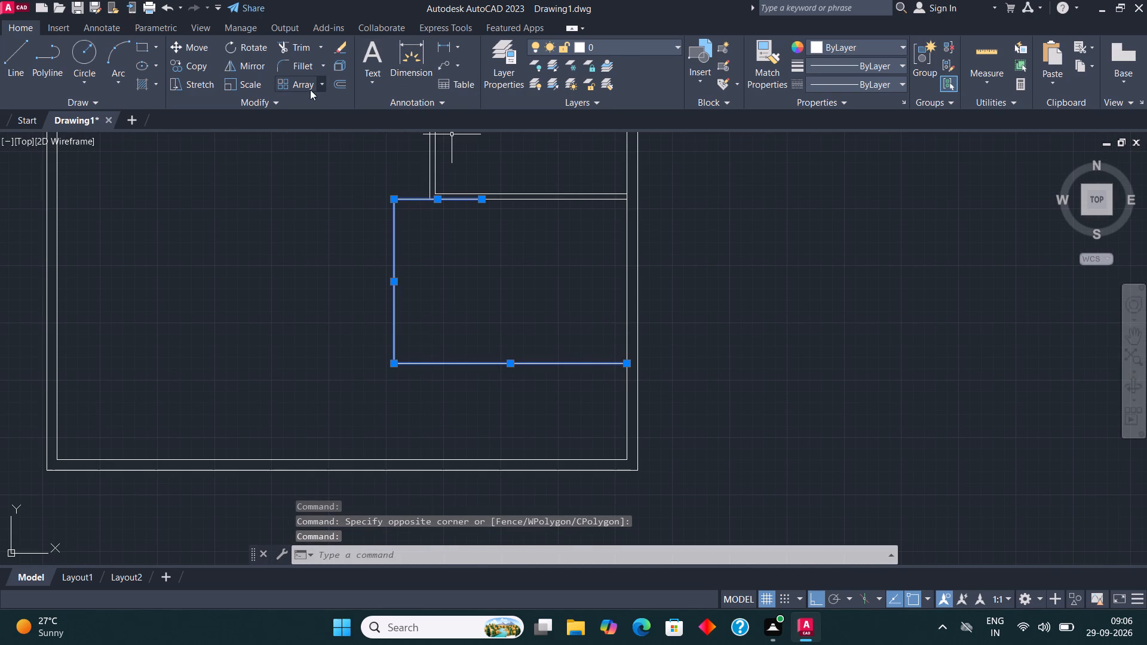
left_click(340, 89)
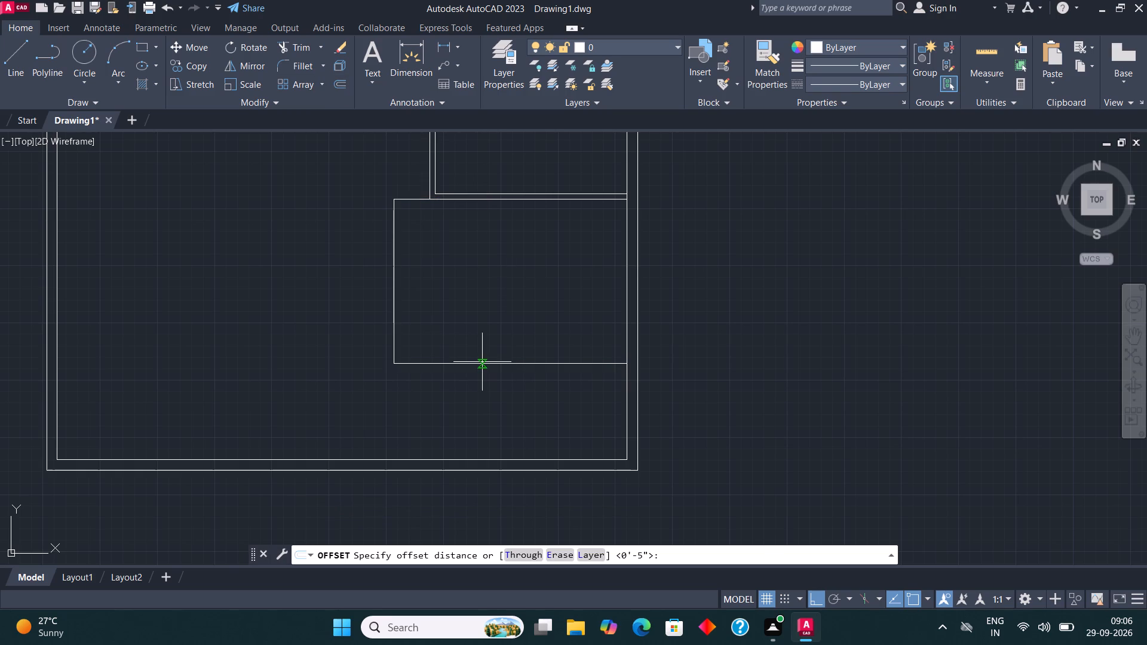
left_click(482, 362)
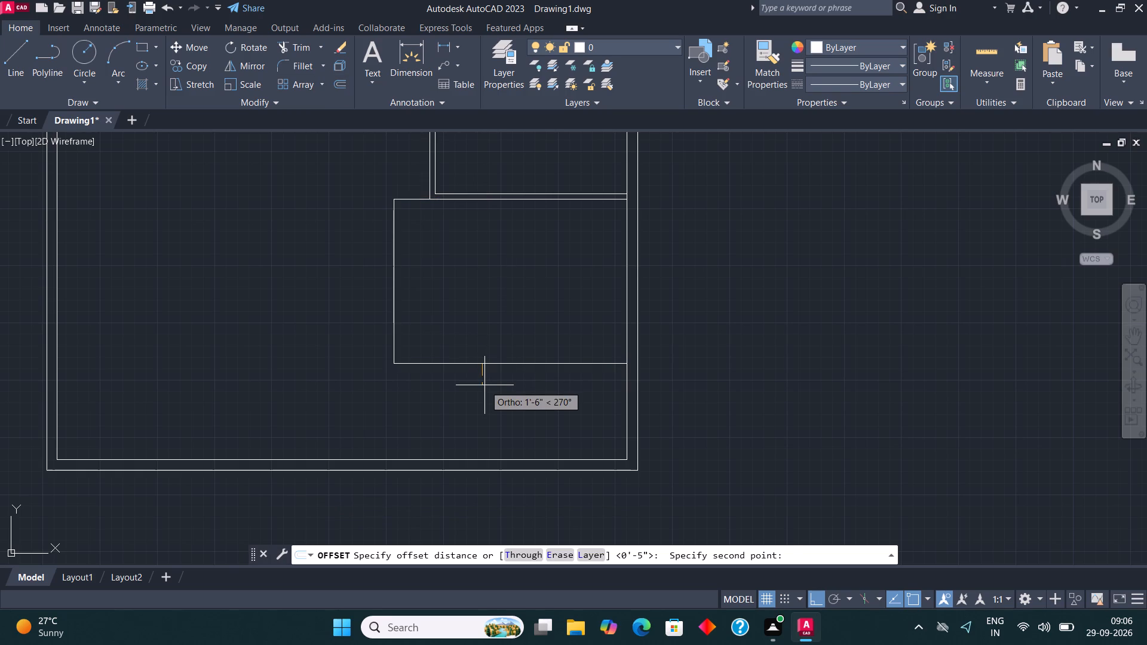
type("4.5\"")
key("Return")
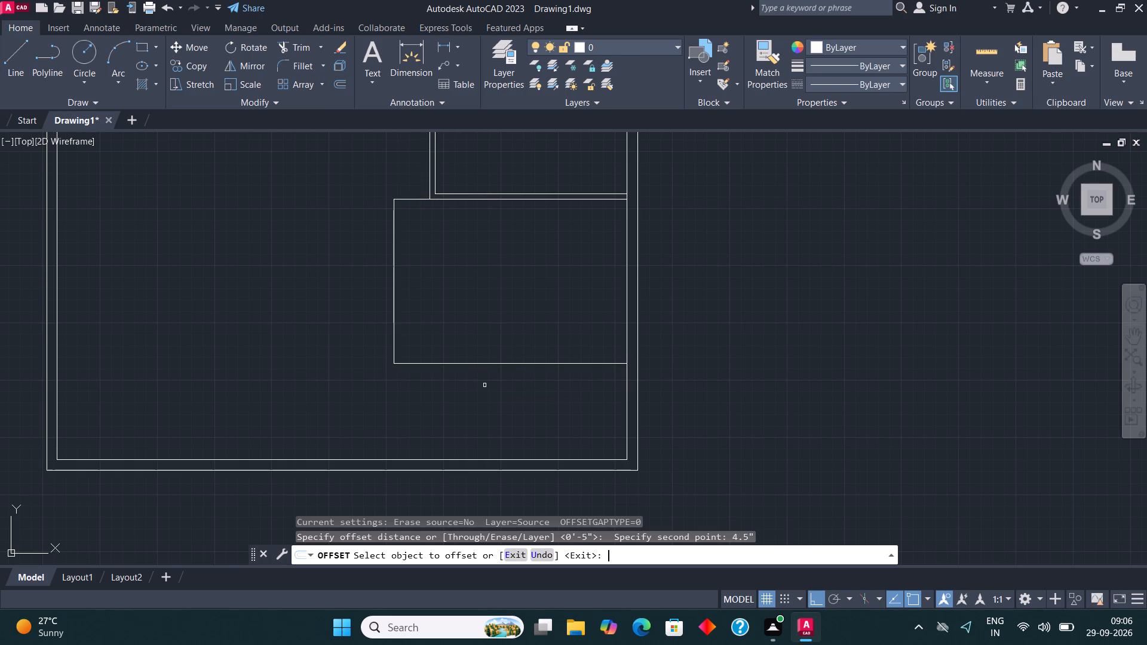
left_click(452, 364)
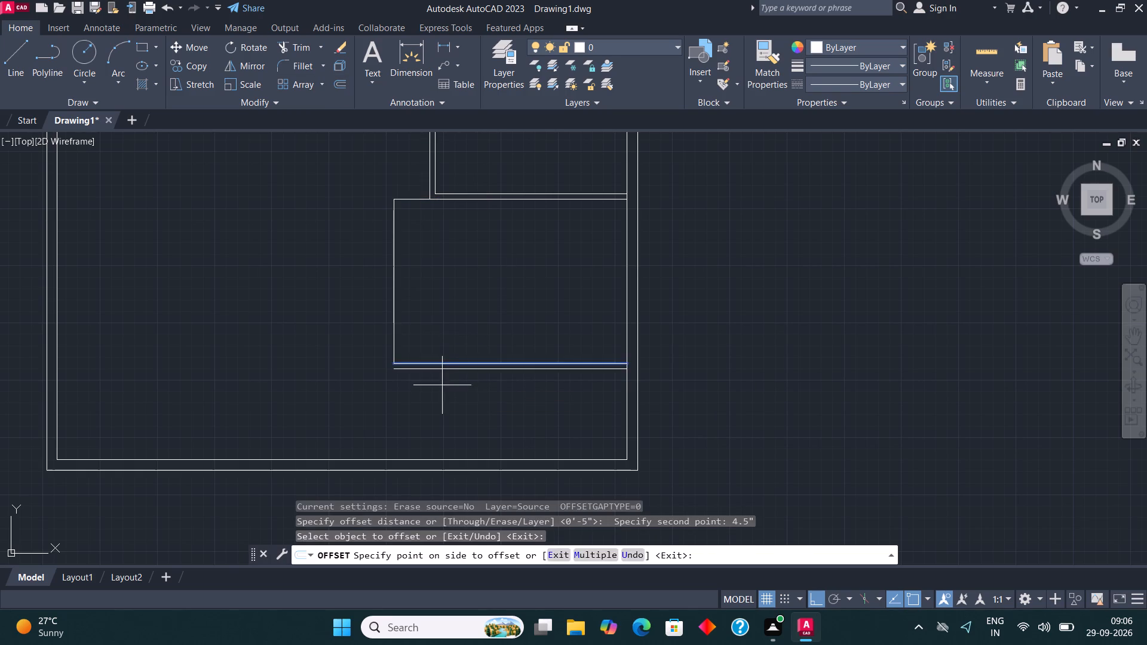
left_click(442, 386)
left_click(394, 335)
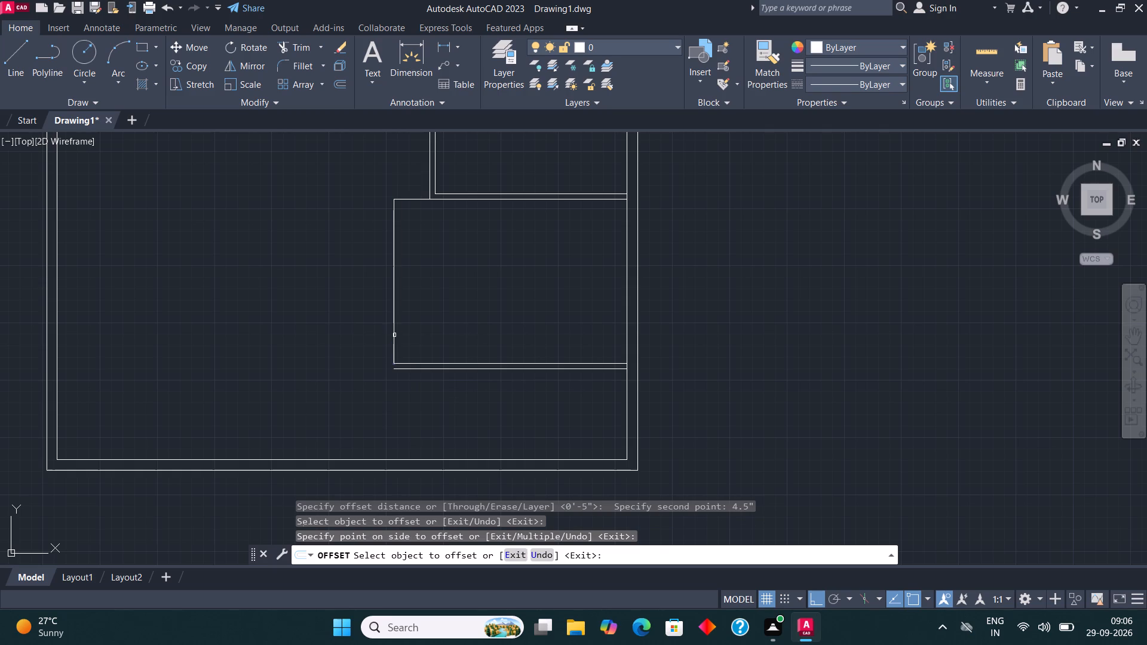
left_click_drag(372, 320, 364, 303)
left_click(407, 201)
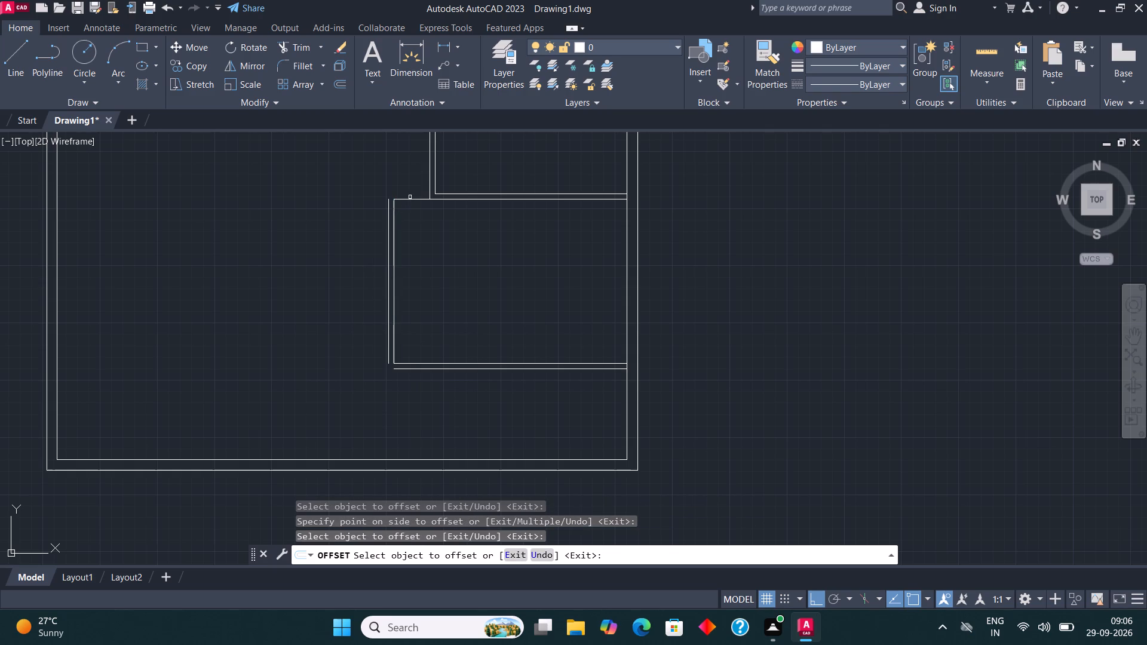
left_click(410, 198)
left_click(412, 179)
Fillet the offset lines into square corners at the 17' by 12' room's top-left and bottom-left.
left_click(298, 63)
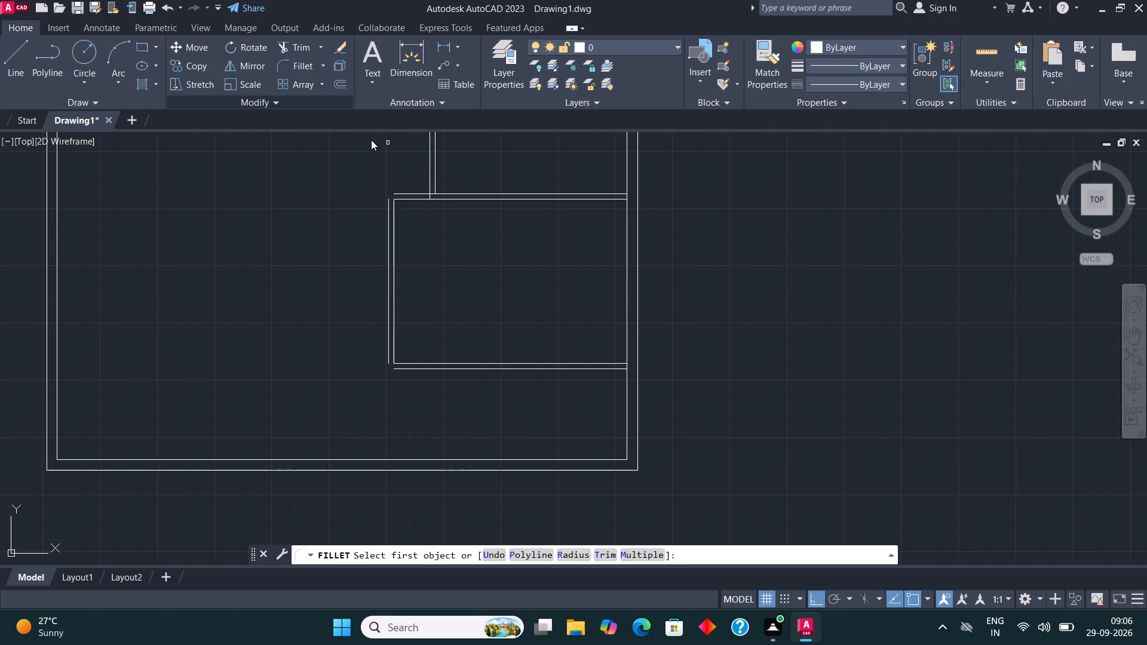
left_click(403, 195)
left_click(387, 214)
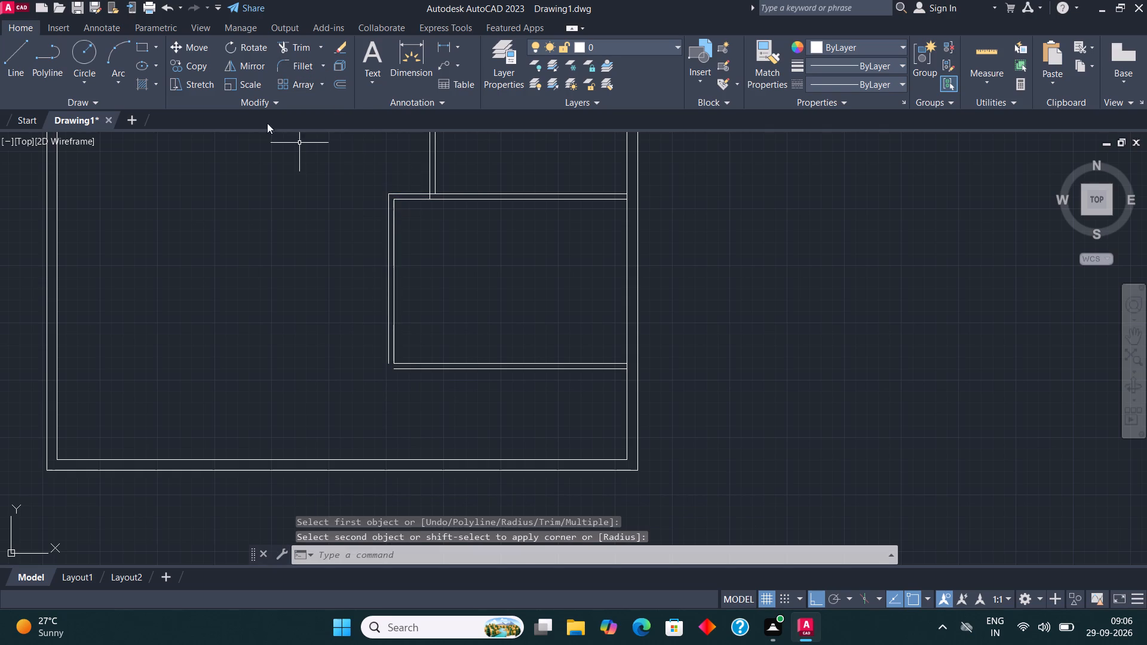
left_click(281, 66)
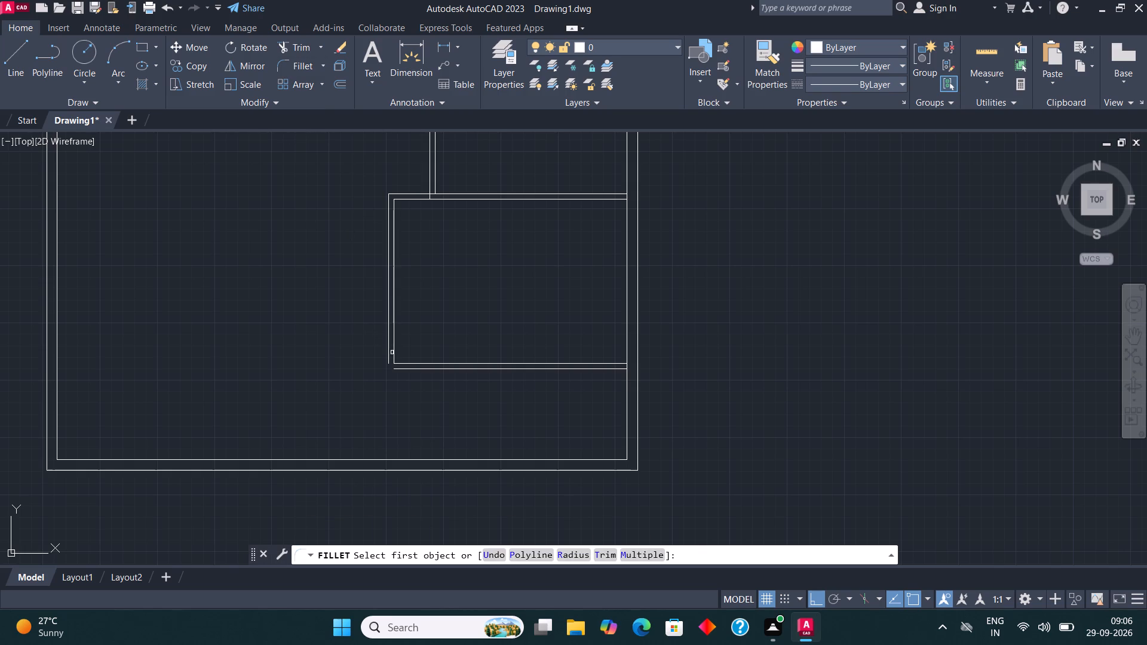
left_click(388, 348)
left_click(403, 370)
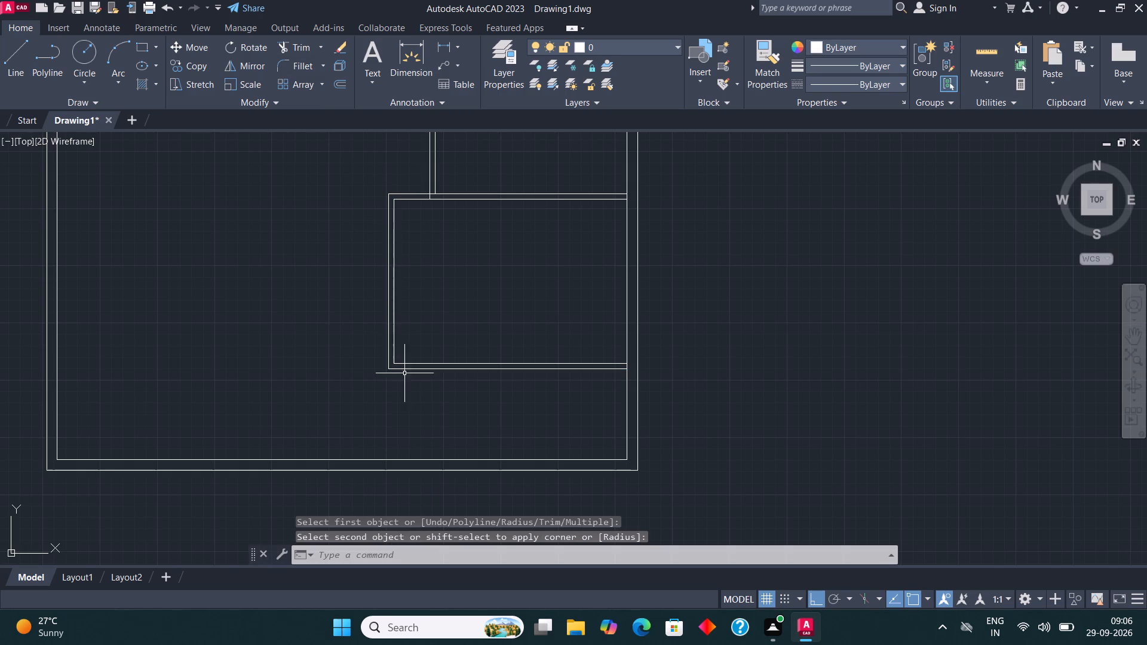
key("Escape")
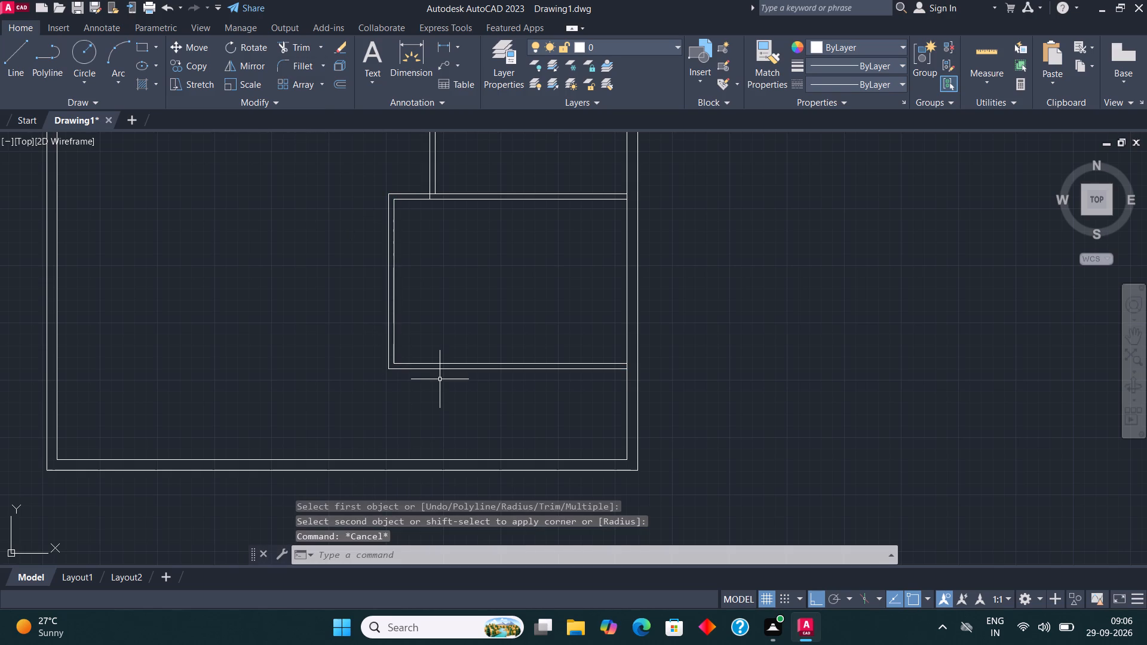
Draw a line from the 17' by 12' room's bottom partition at the right wall: 7' left, 4' down, and on into the bottom outer wall.
scroll(542, 337, "down", 1)
scroll(576, 408, "up", 2)
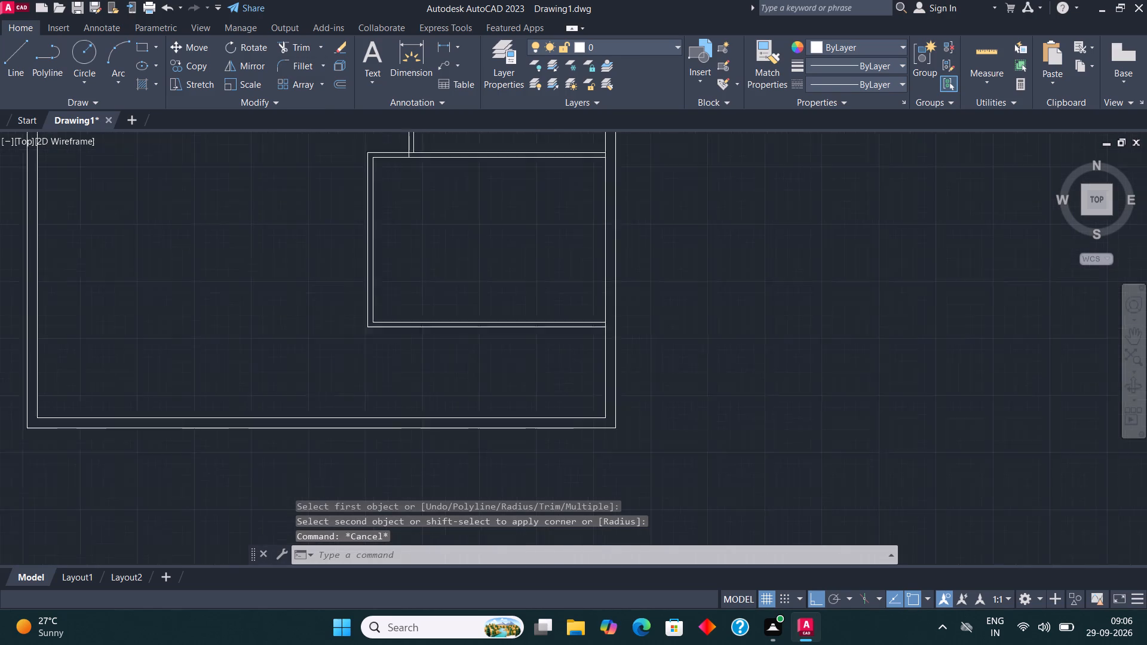
left_click(17, 42)
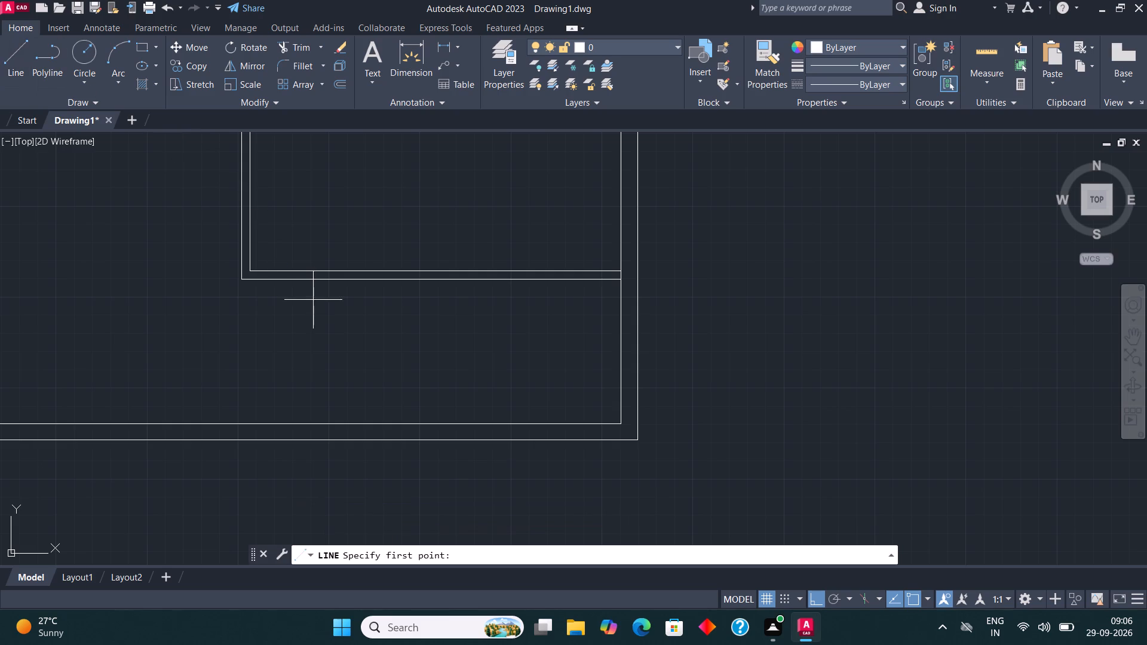
left_click(624, 279)
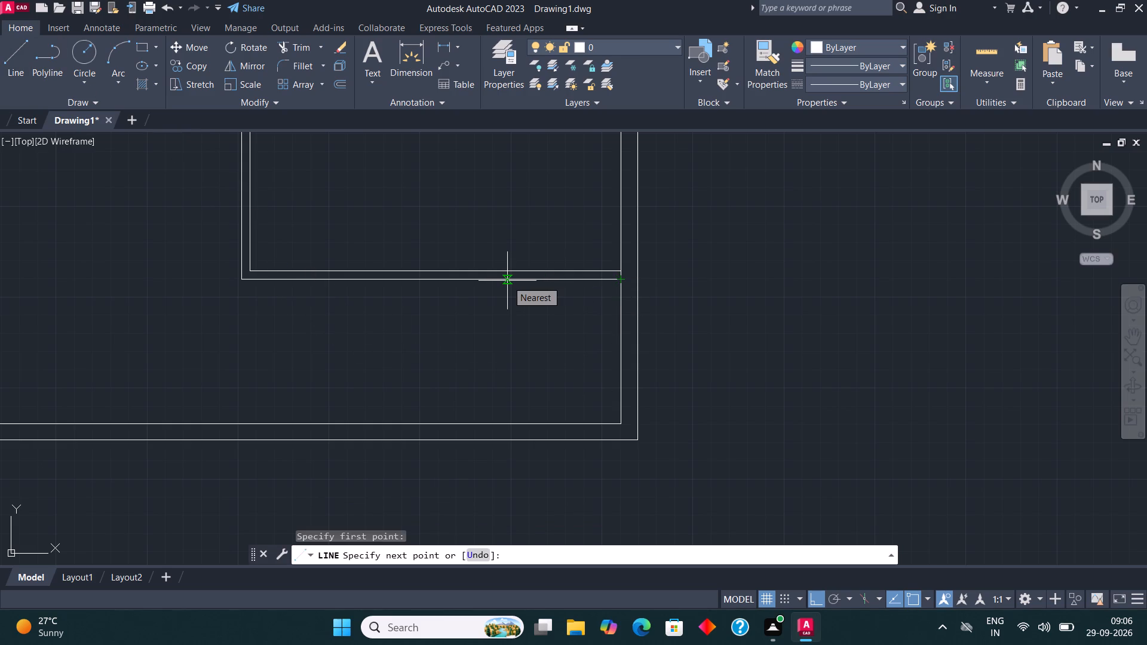
type("7'")
key("Return")
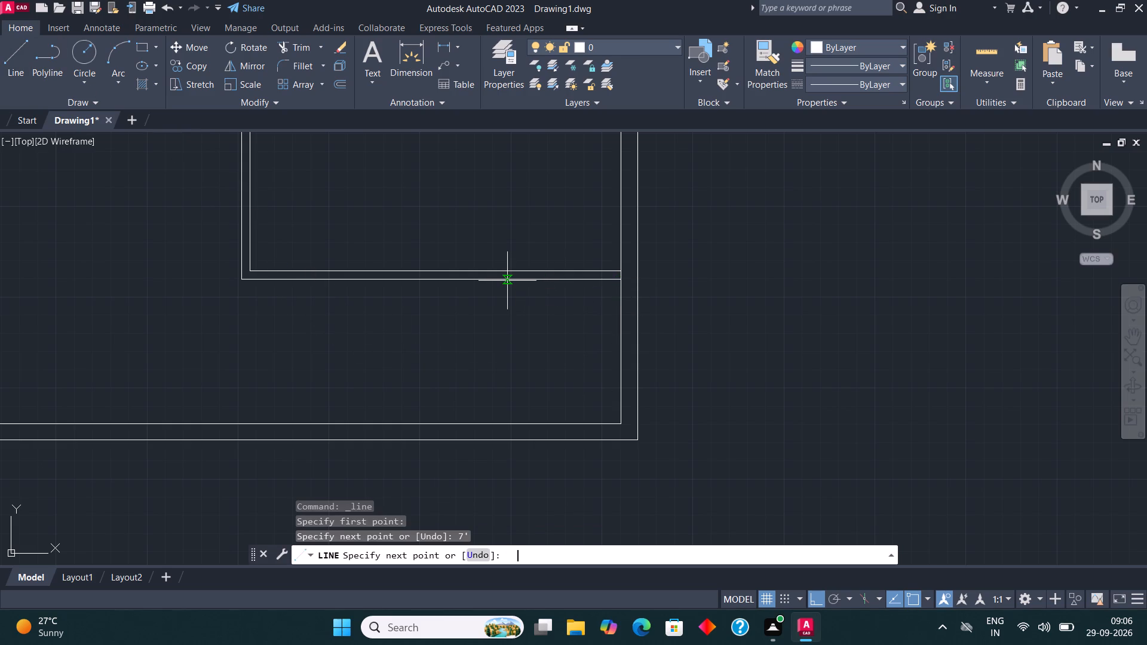
type("4'")
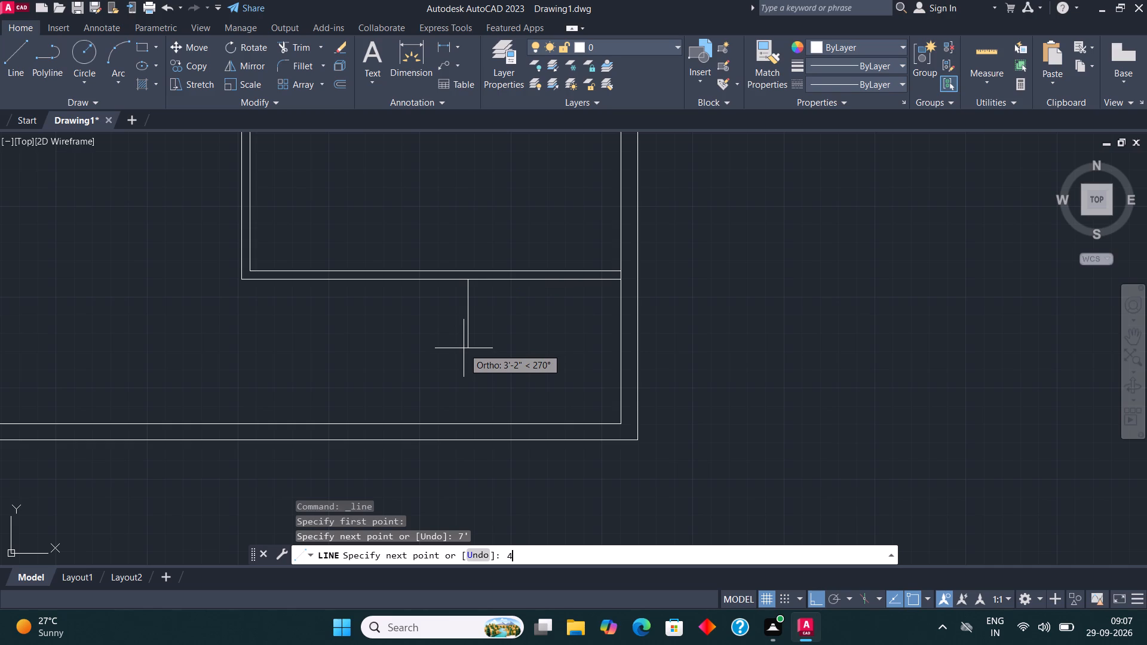
key("Return")
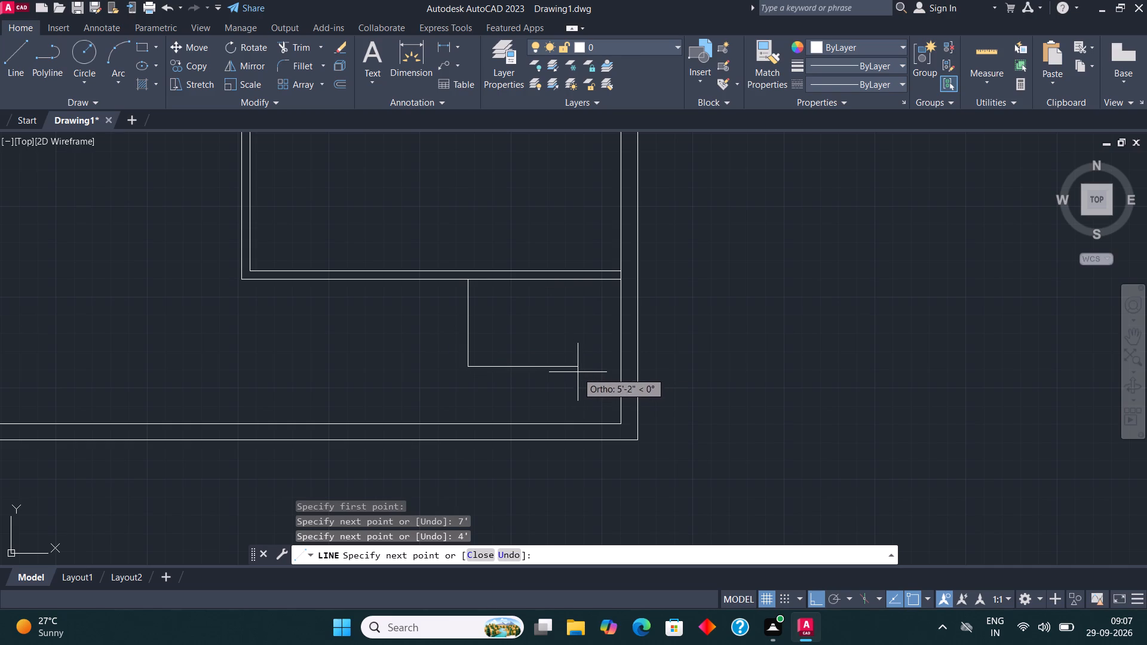
scroll(467, 437, "up", 2)
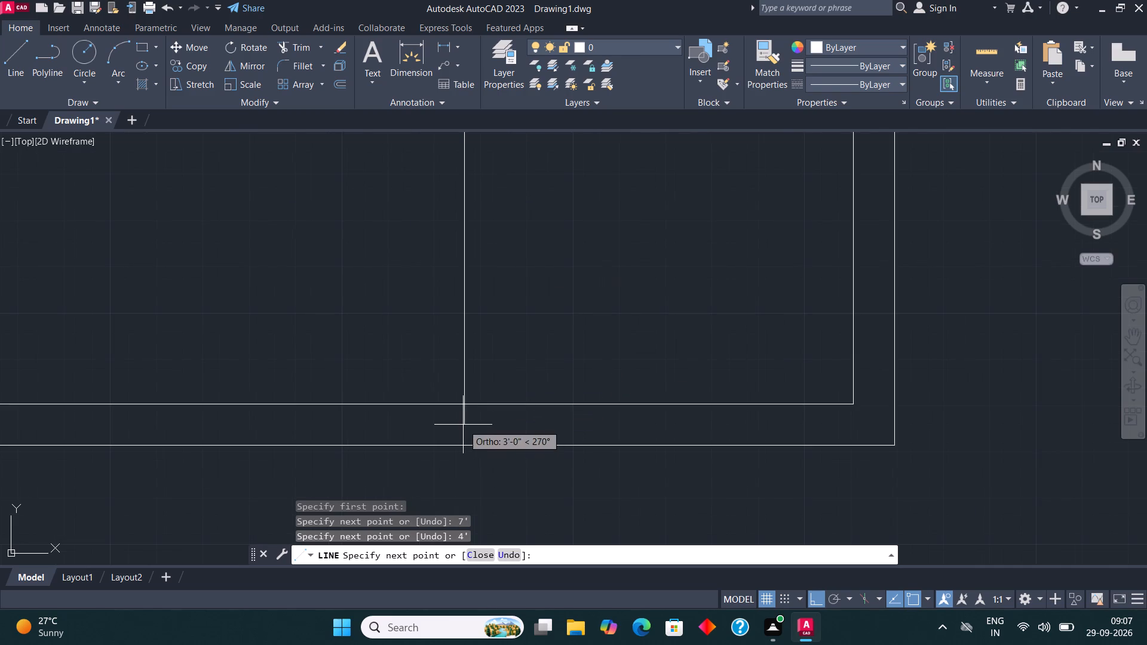
left_click(463, 425)
scroll(461, 368, "down", 1)
key("space")
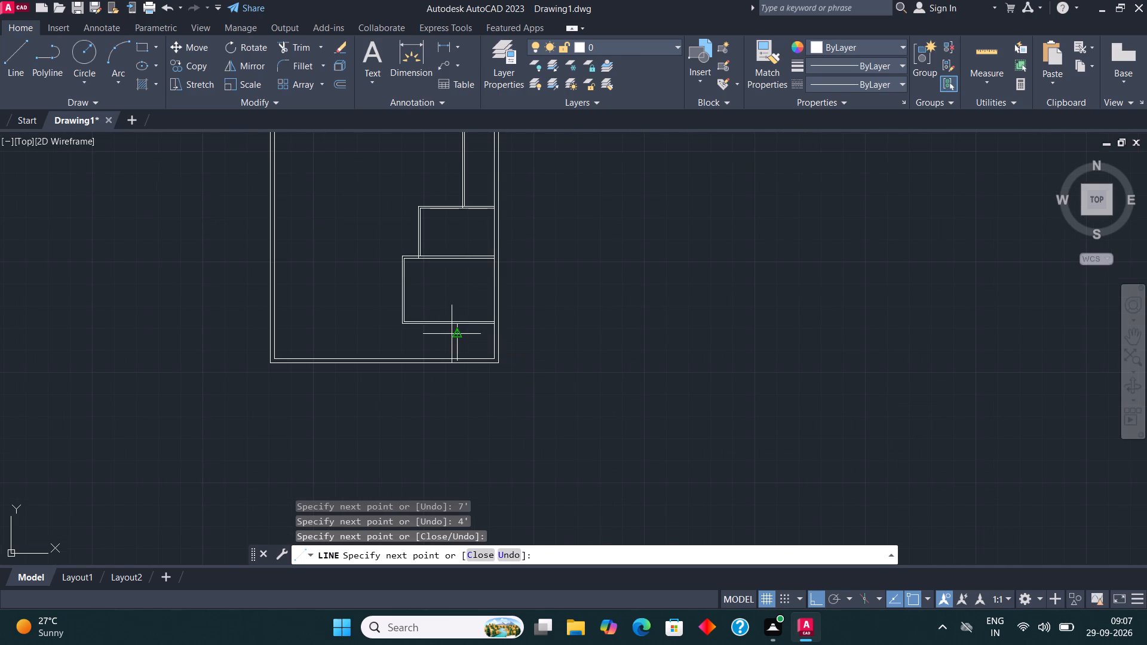
Trim the end of the vertical line that projects past the inner face of the bottom outer wall.
scroll(456, 354, "up", 4)
left_click(302, 52)
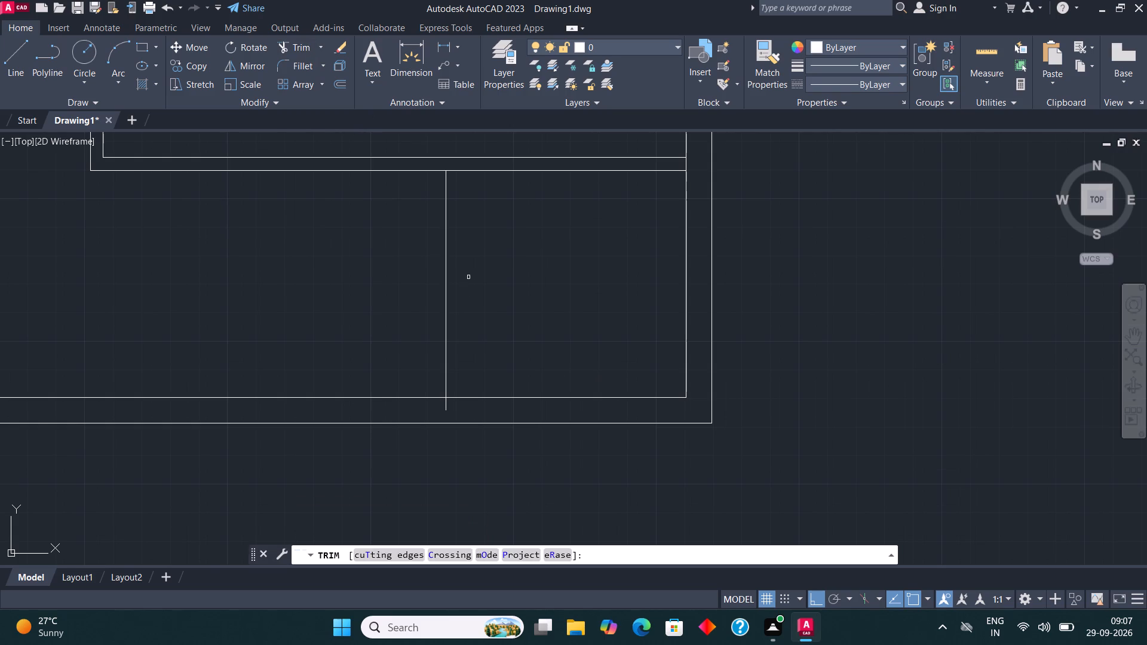
left_click(446, 406)
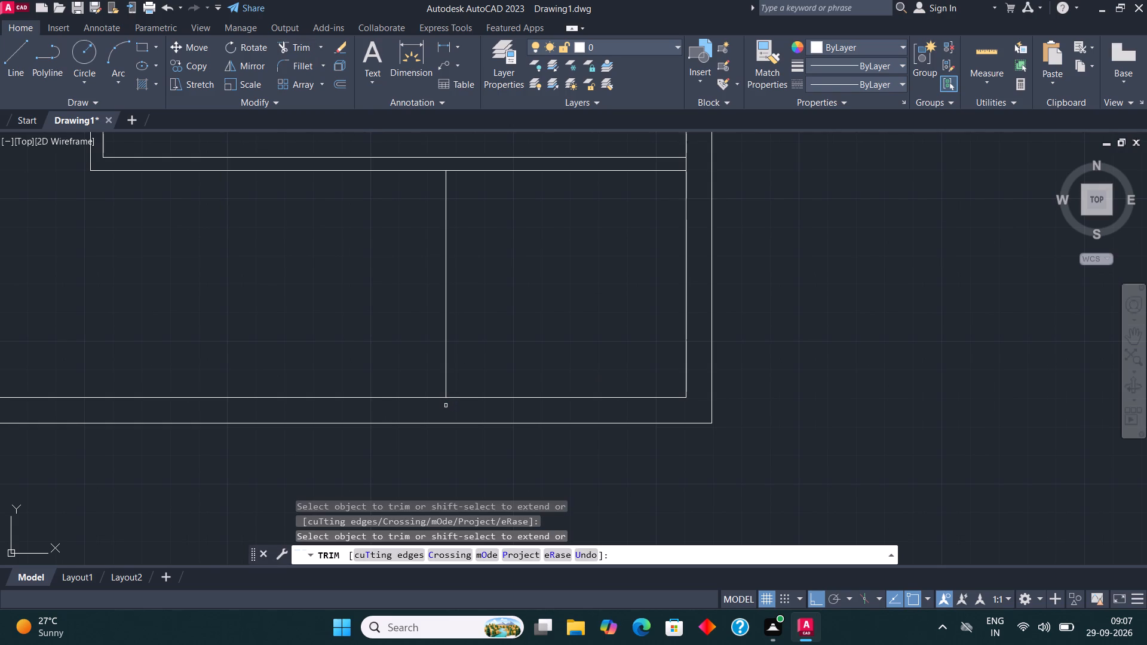
key("Escape")
Stretch the lower end of the short vertical line below the 17' by 12' room down to the bottom outer wall's inner face.
scroll(482, 428, "down", 2)
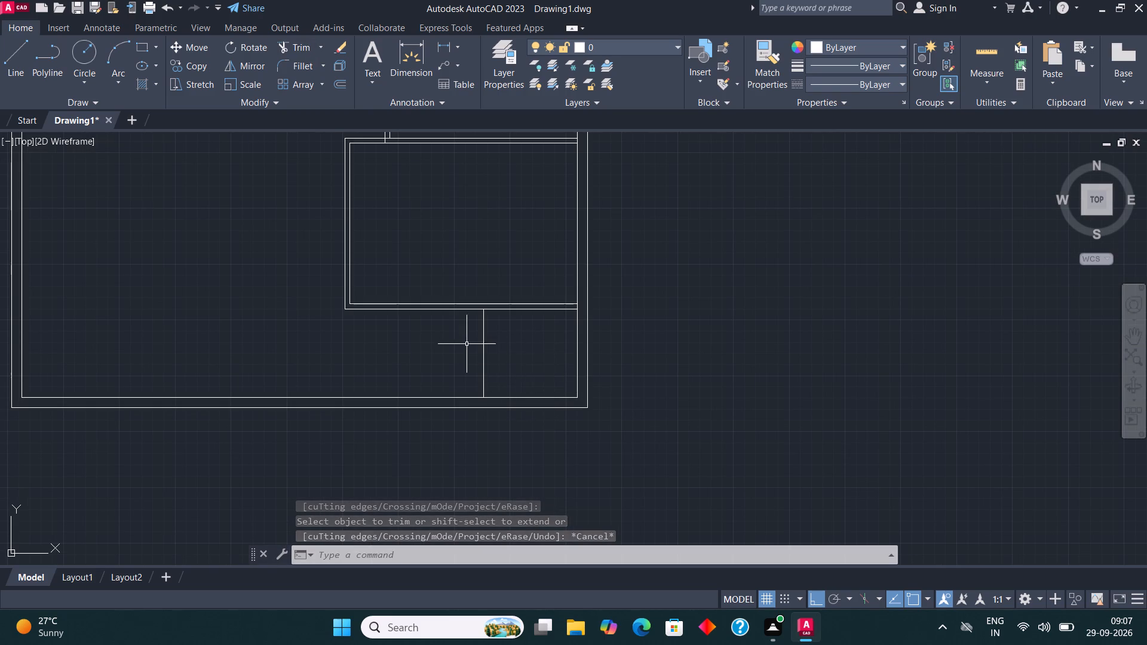
scroll(455, 337, "up", 1)
left_click(498, 360)
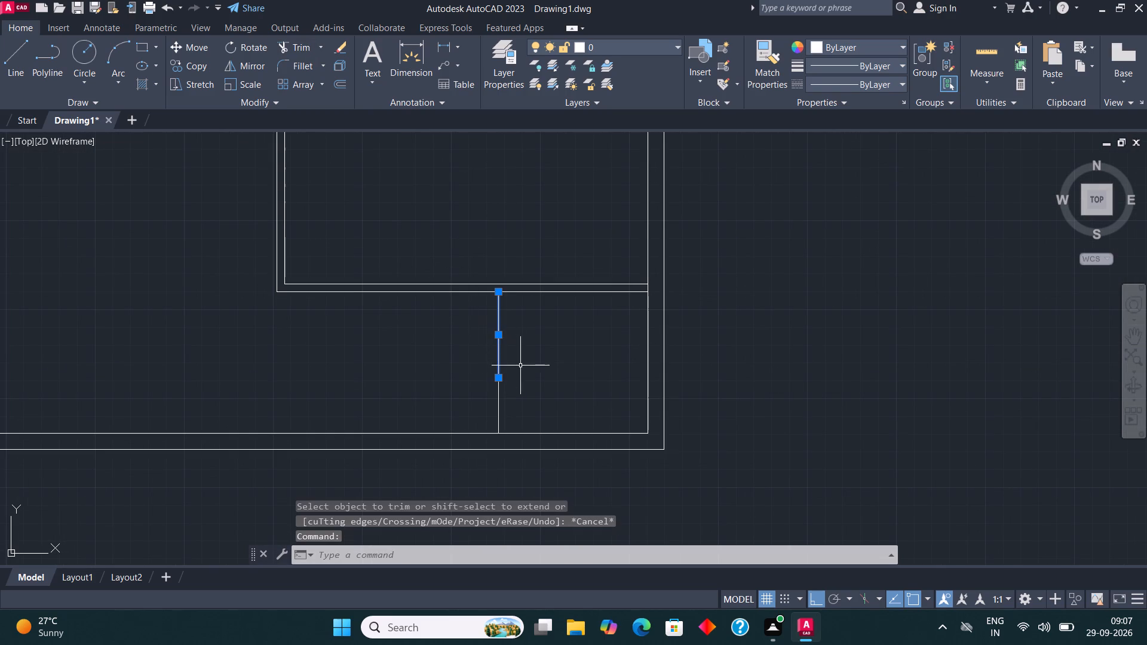
left_click(498, 378)
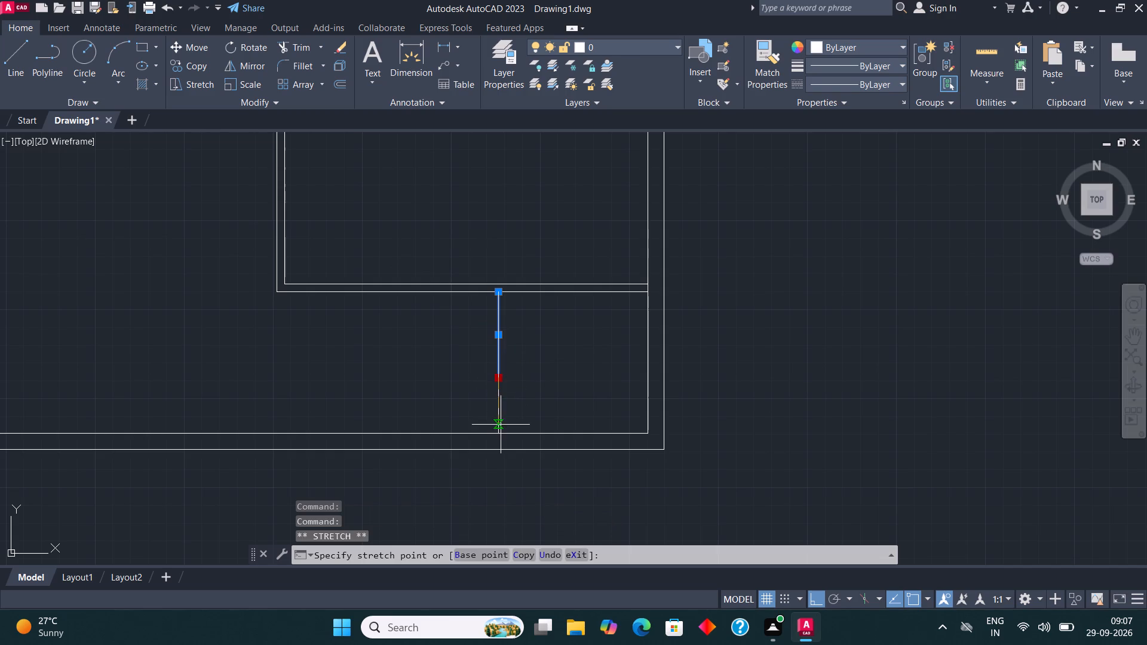
left_click(500, 428)
key("Escape")
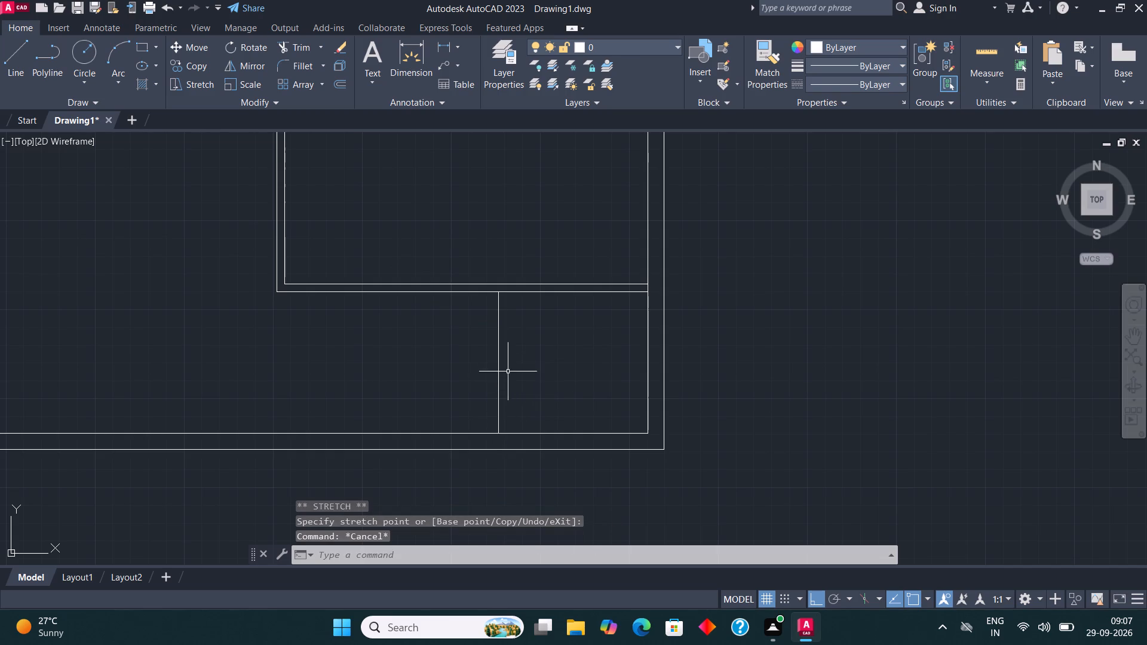
Copy that vertical line 4.5" to the left to give the partition its thickness.
left_click(502, 367)
left_click(491, 357)
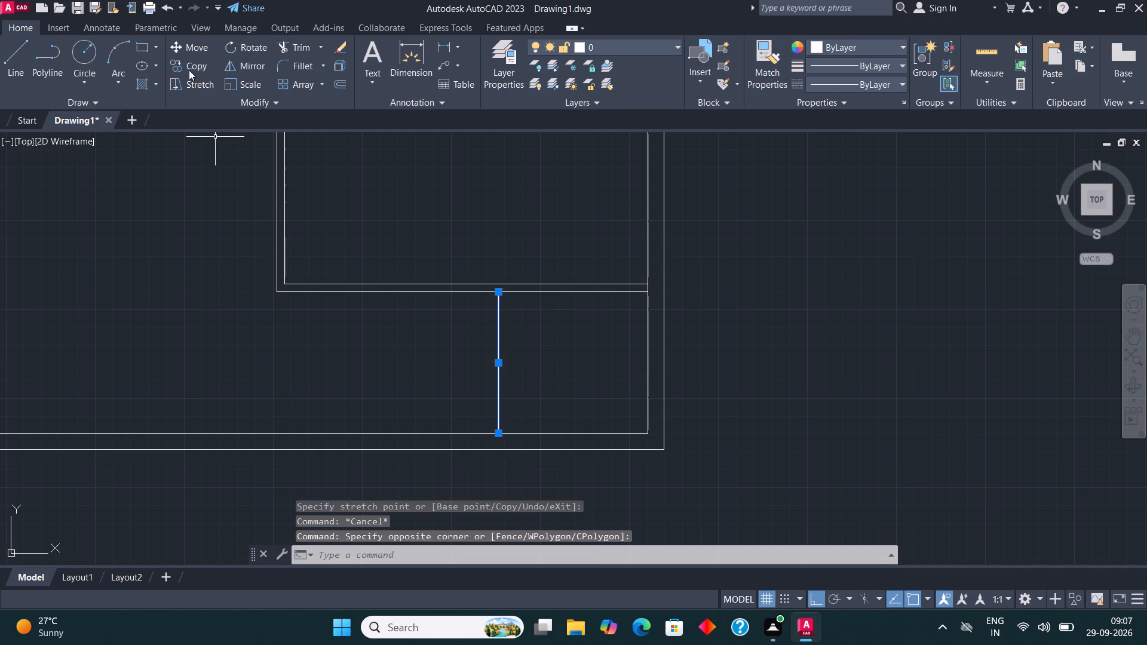
left_click(189, 68)
left_click(501, 368)
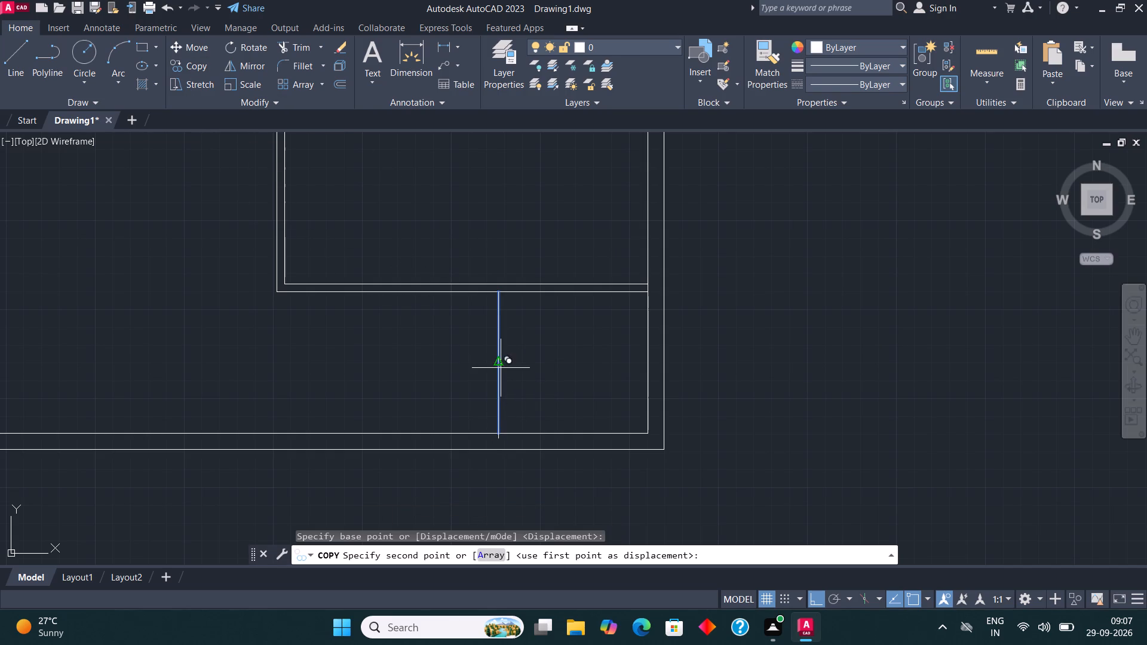
type("4.5\"")
key("Return")
key("Escape")
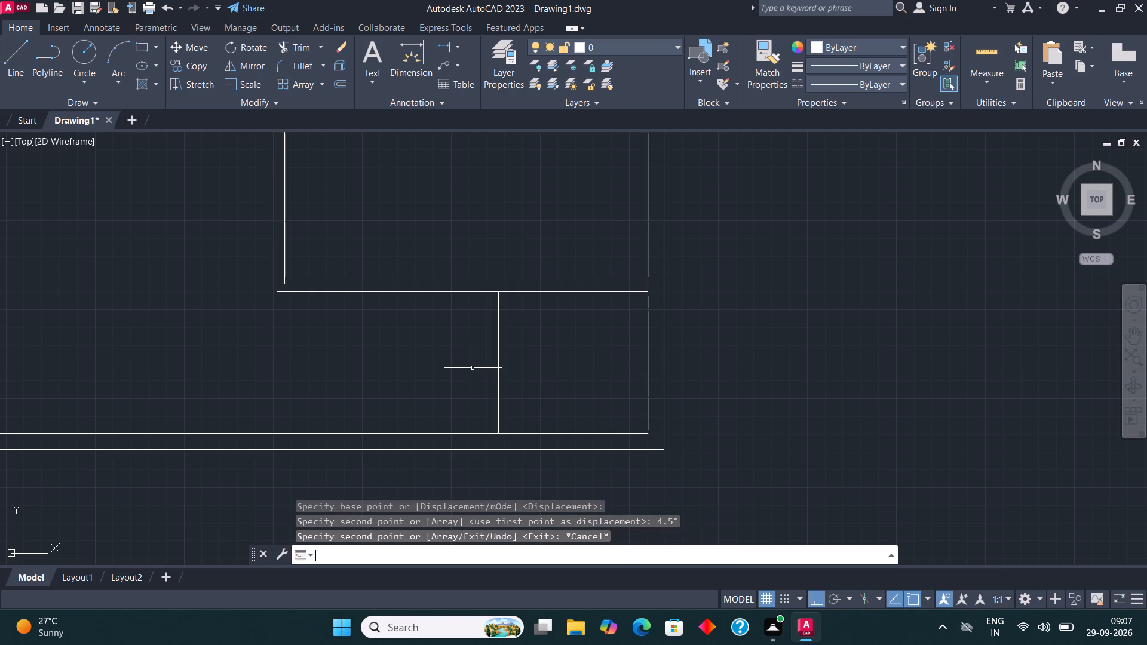
Draw a line from the outer wall's inner top-left corner: 4' down, right to align with the large upper-right room's left side, and down to its corner.
scroll(473, 368, "down", 4)
scroll(569, 395, "down", 3)
scroll(431, 232, "up", 1)
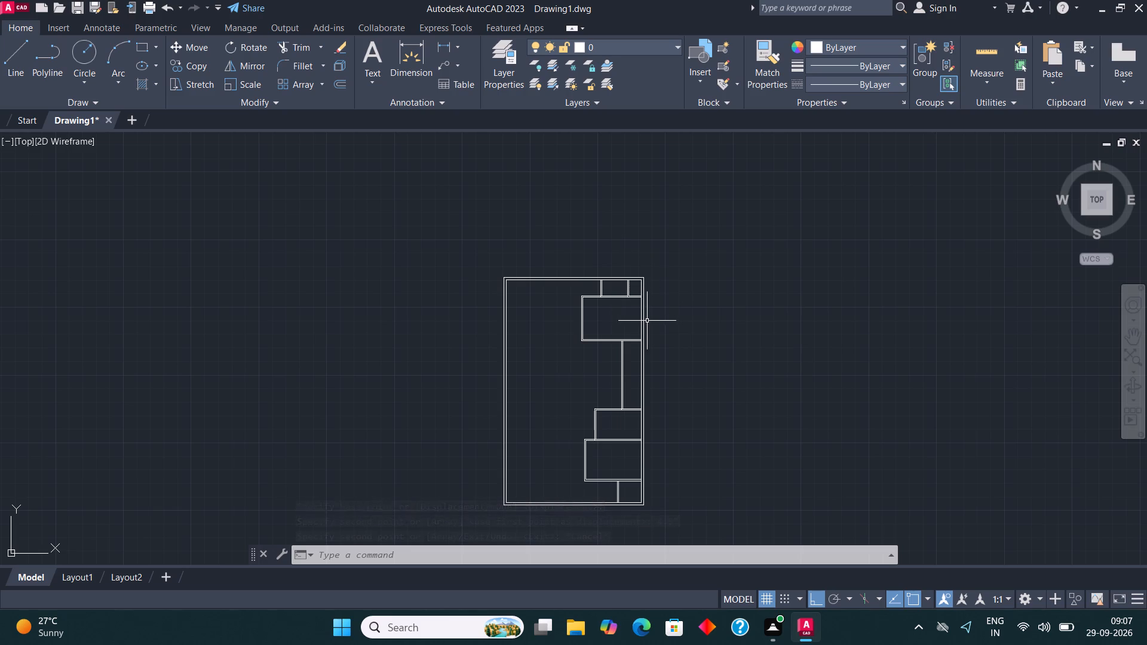
scroll(622, 300, "up", 1)
scroll(482, 282, "up", 2)
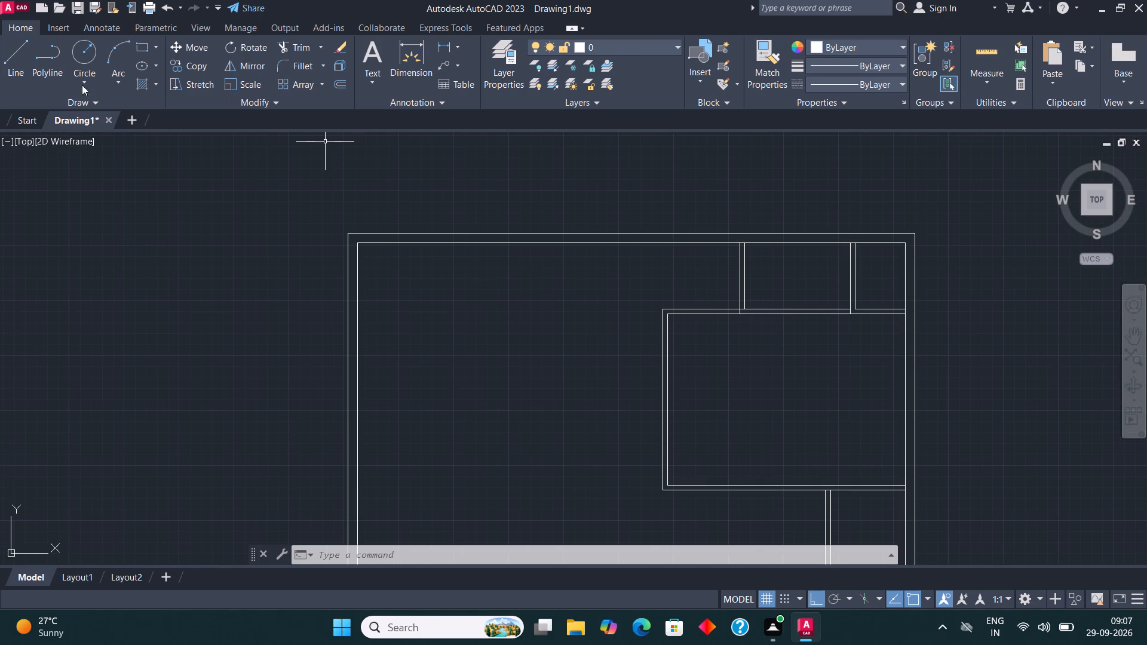
left_click(17, 62)
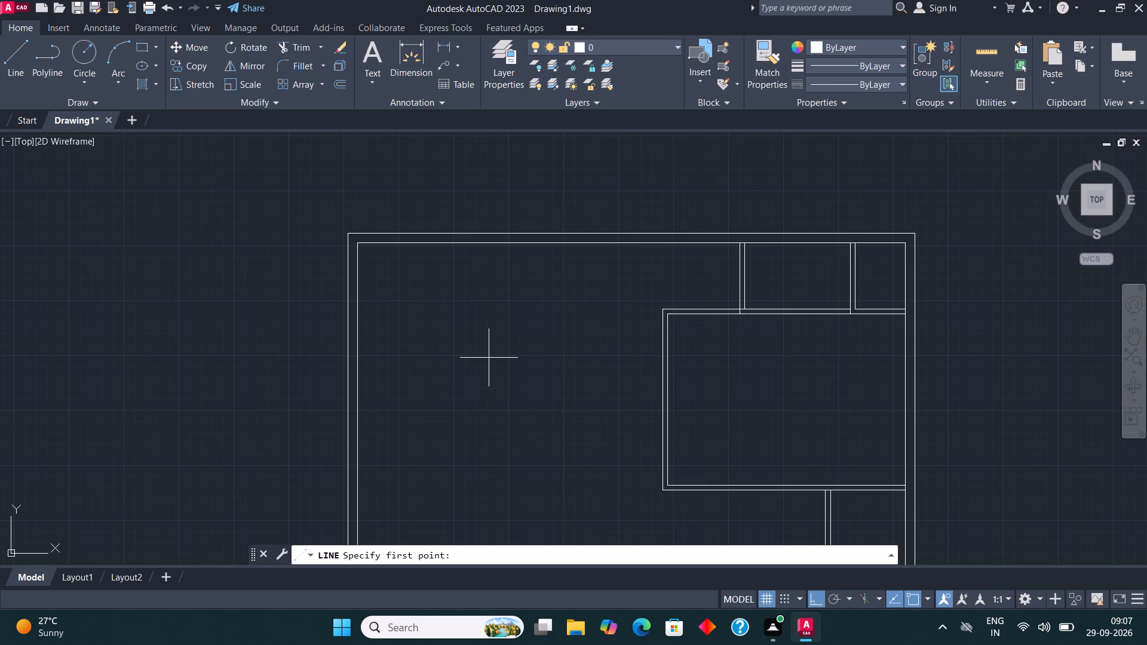
scroll(370, 247, "up", 1)
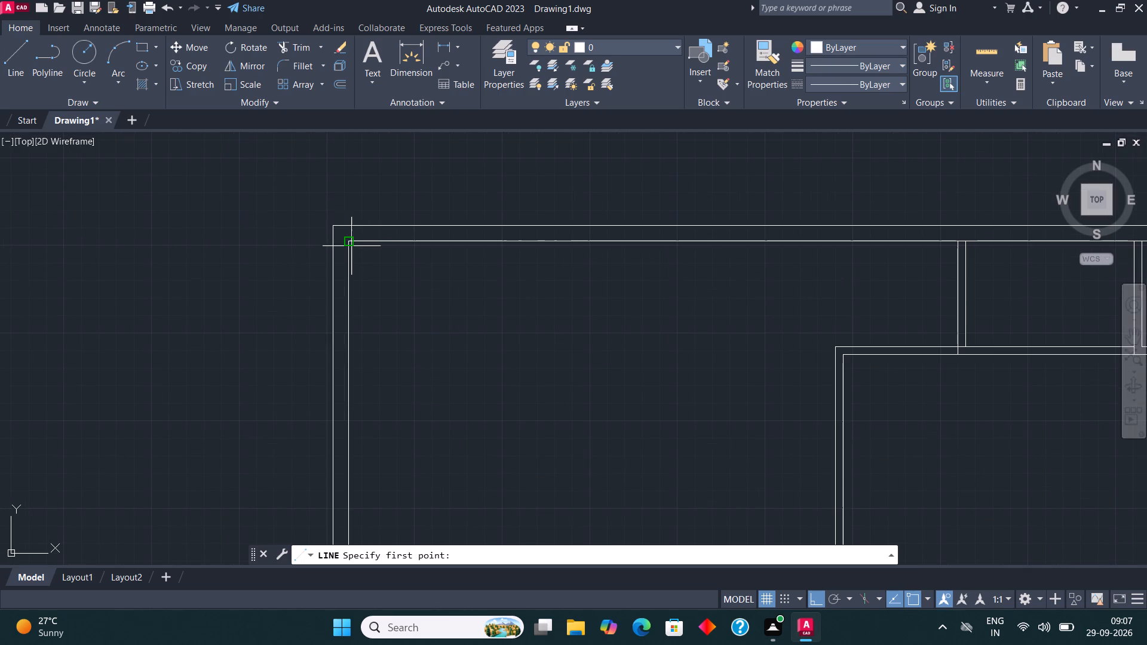
left_click(351, 245)
type("4'")
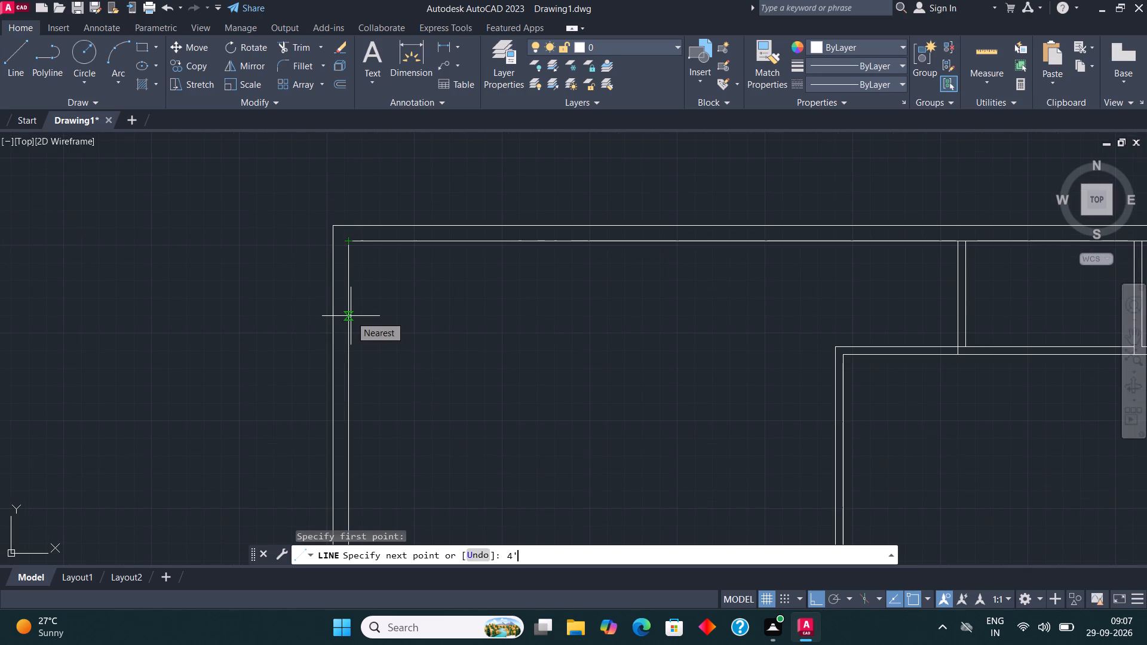
key("Return")
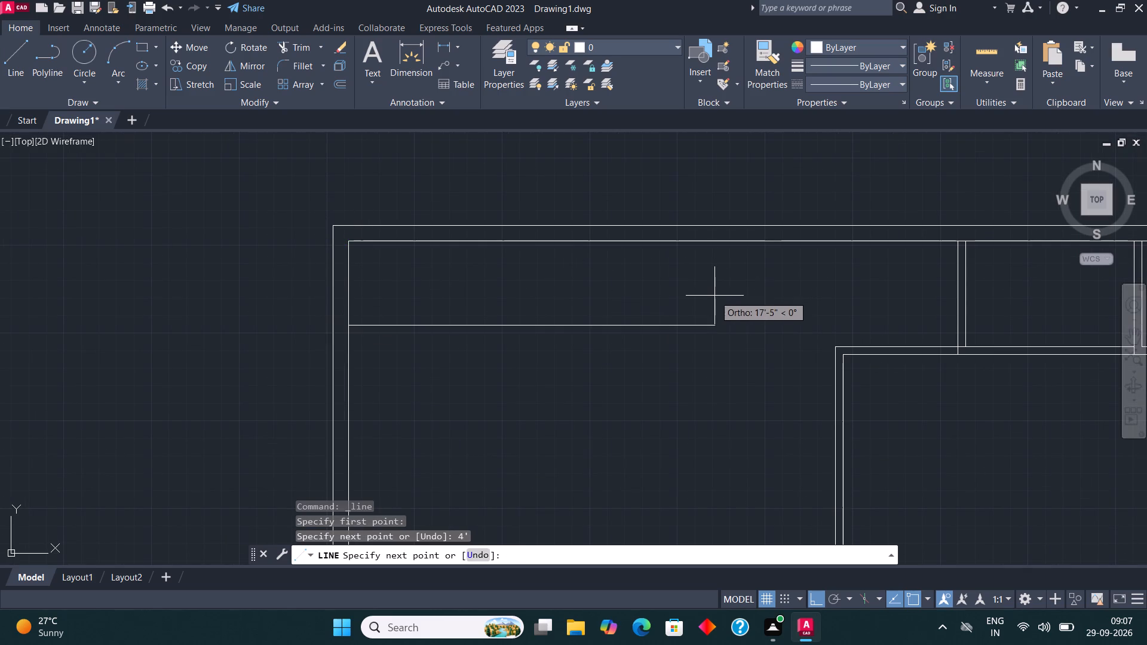
scroll(623, 294, "down", 2)
scroll(720, 312, "up", 3)
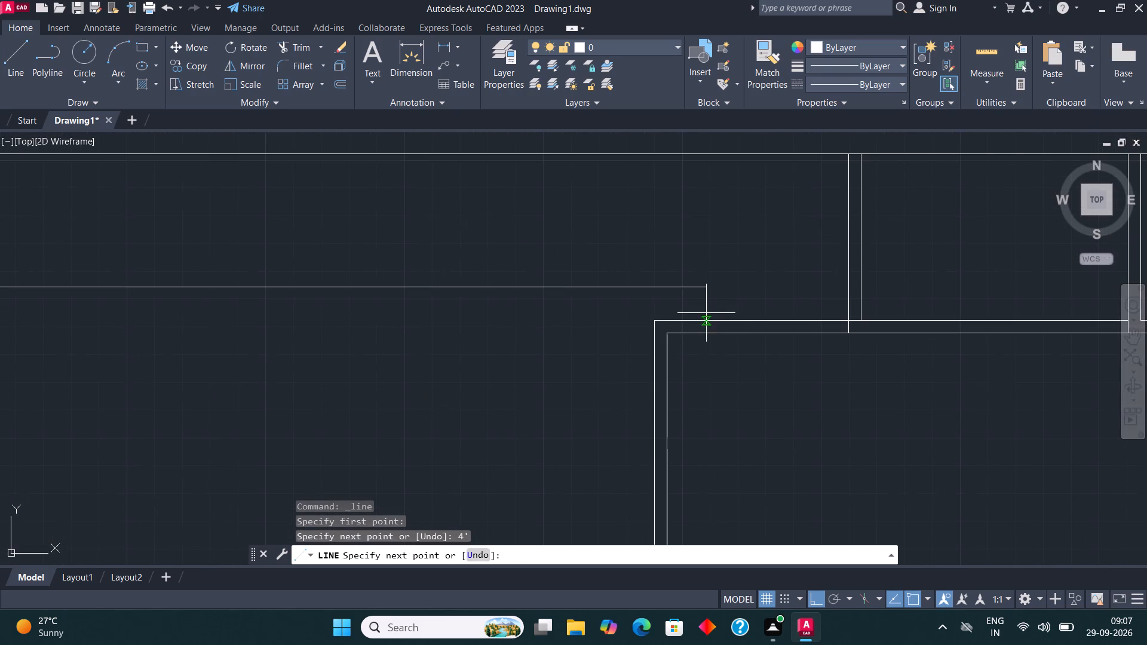
left_click(649, 291)
left_click(652, 318)
key("Escape")
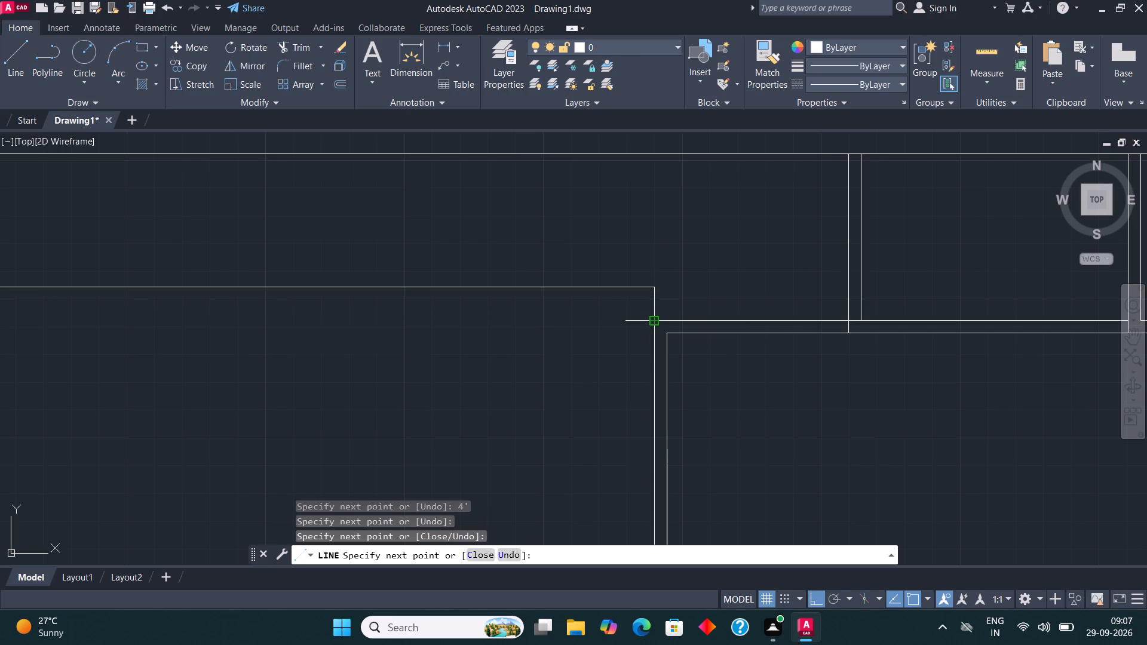
Draw a line from the new horizontal line's left end: 4' to the right along it, and straight down through the open area.
scroll(676, 351, "down", 3)
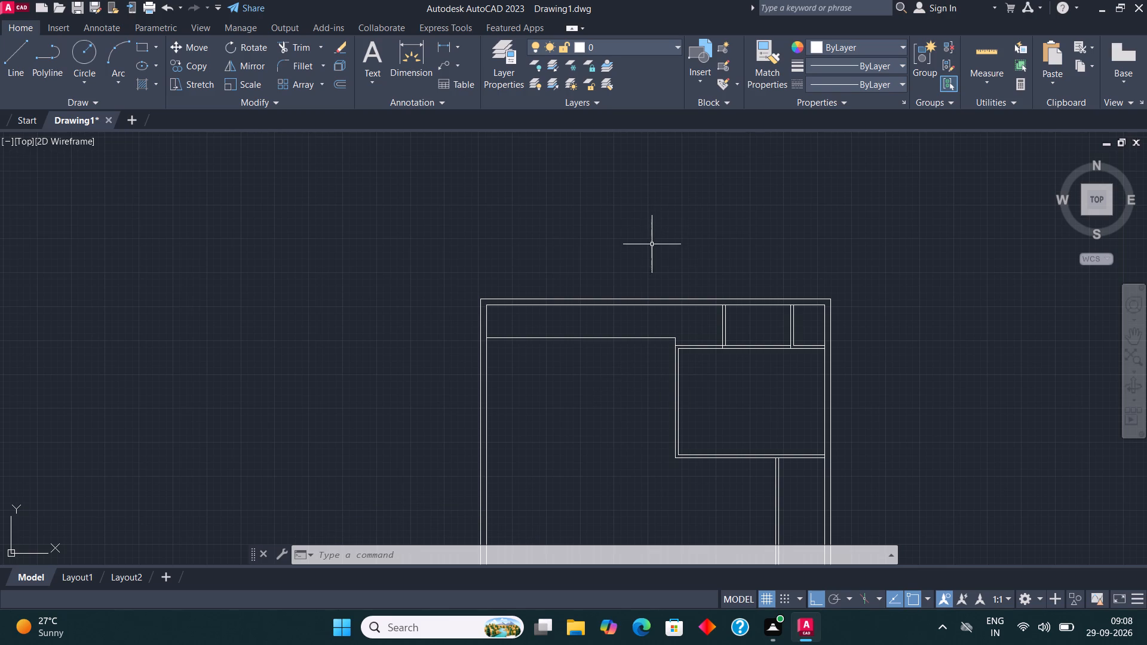
scroll(583, 257, "down", 1)
scroll(566, 348, "up", 1)
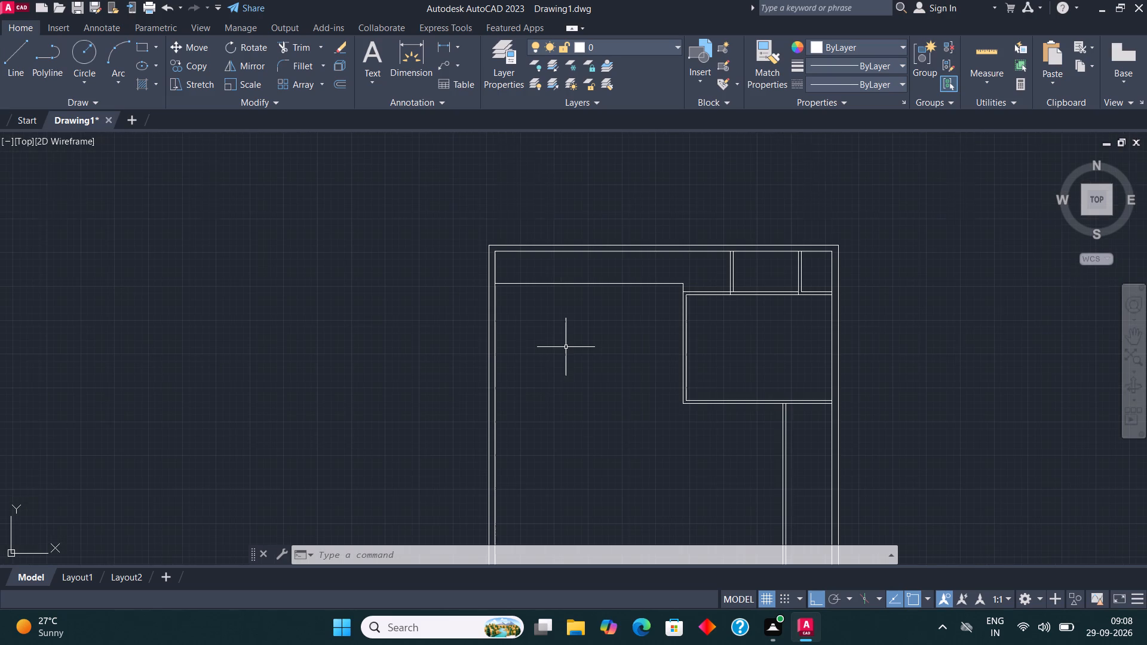
scroll(566, 347, "up", 1)
left_click(19, 62)
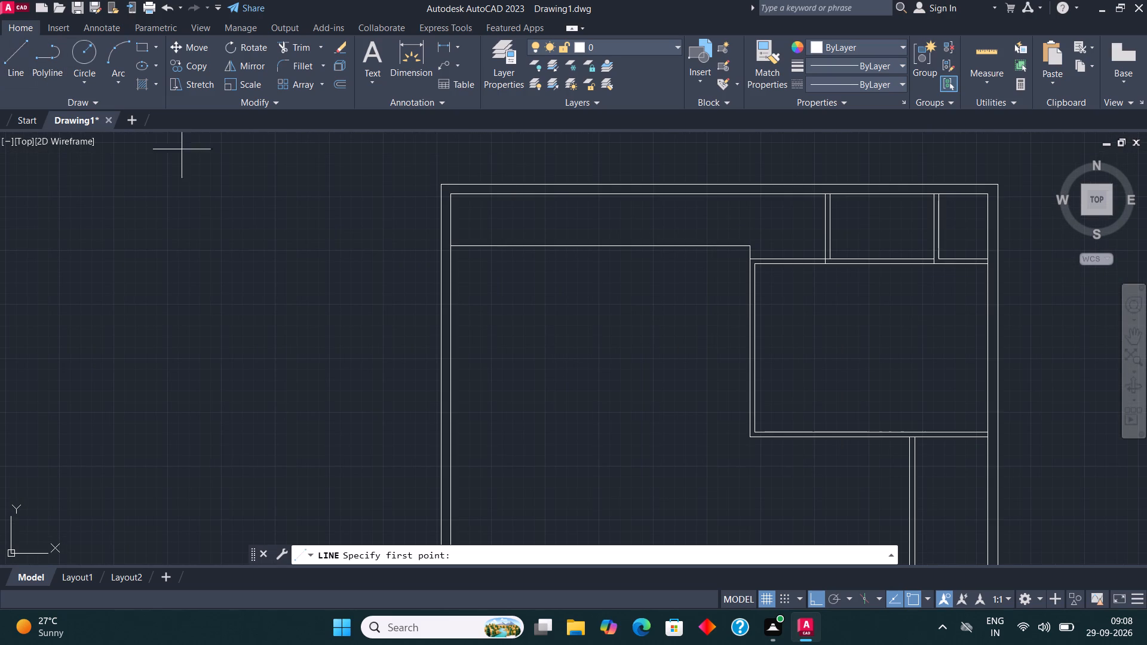
left_click(448, 251)
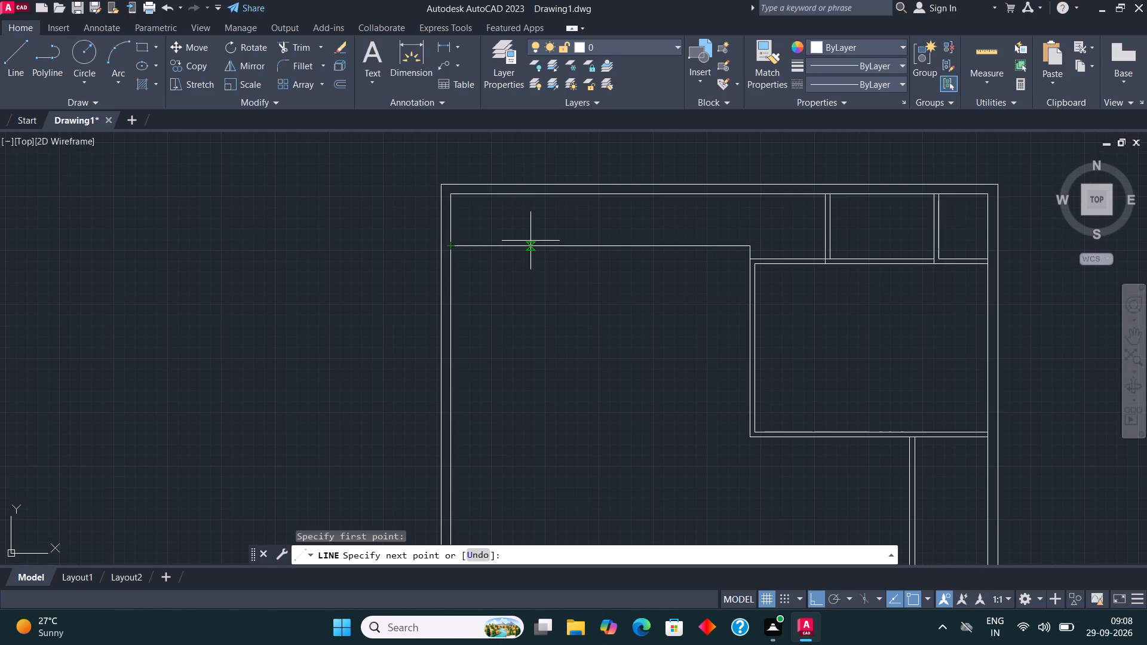
type("4'")
key("Return")
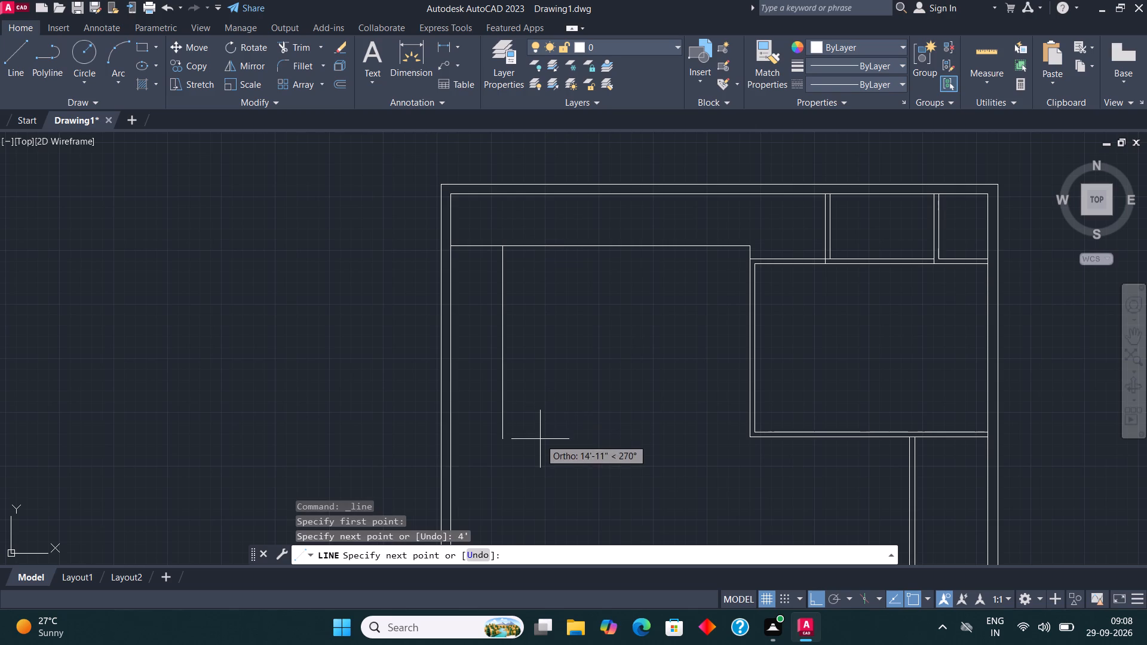
scroll(540, 413, "down", 2)
left_click(531, 514)
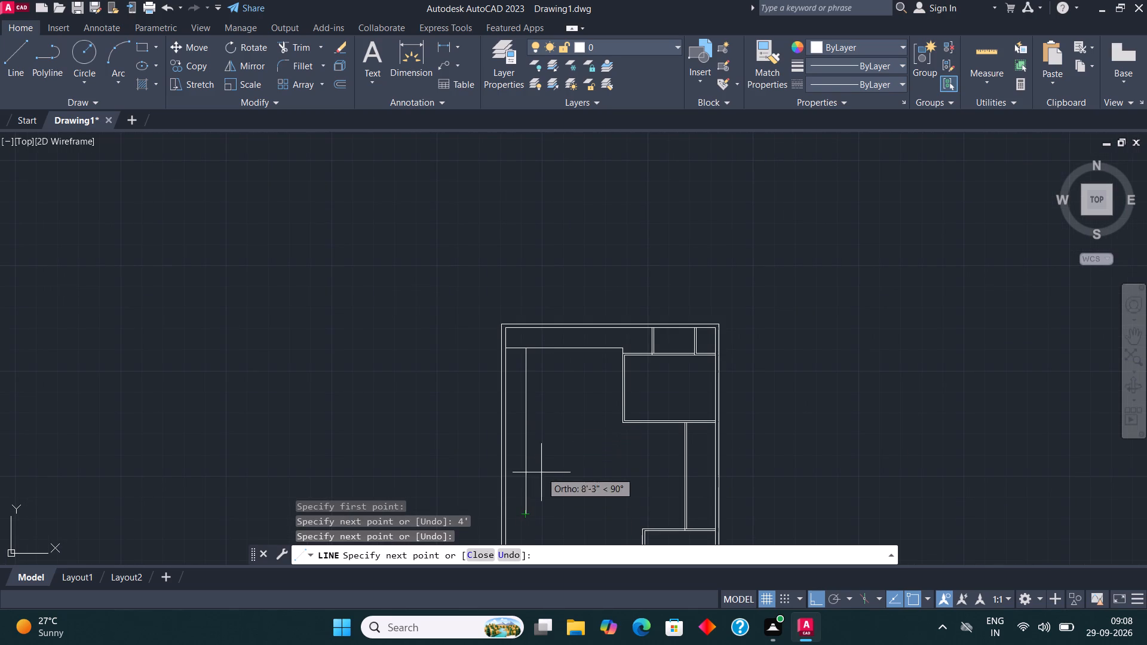
key("Escape")
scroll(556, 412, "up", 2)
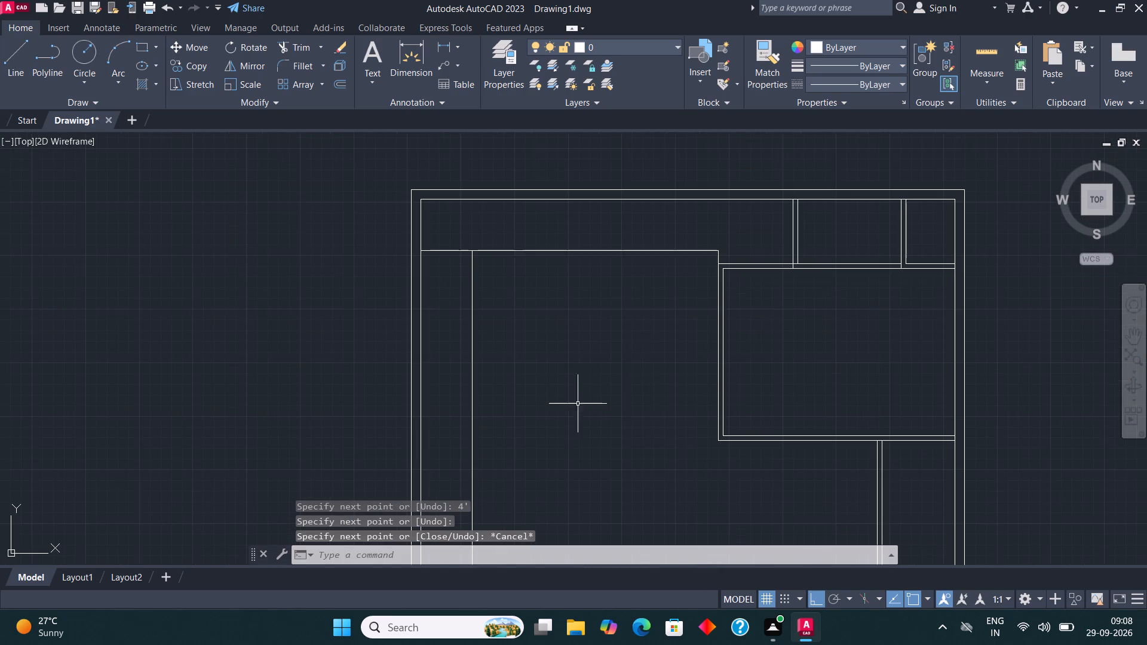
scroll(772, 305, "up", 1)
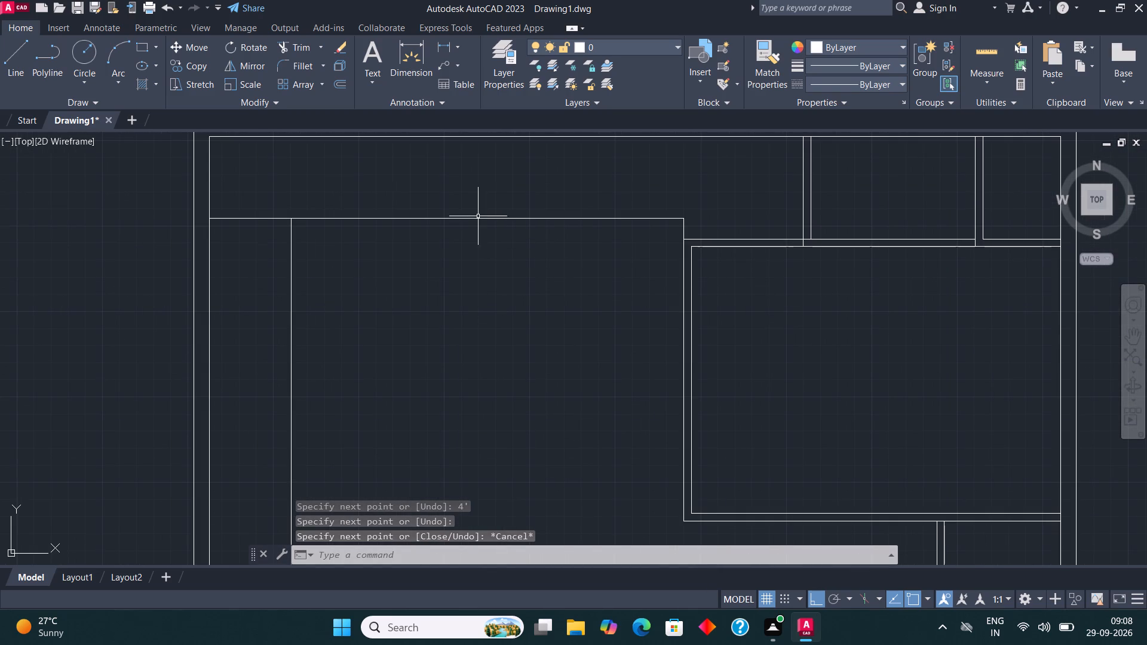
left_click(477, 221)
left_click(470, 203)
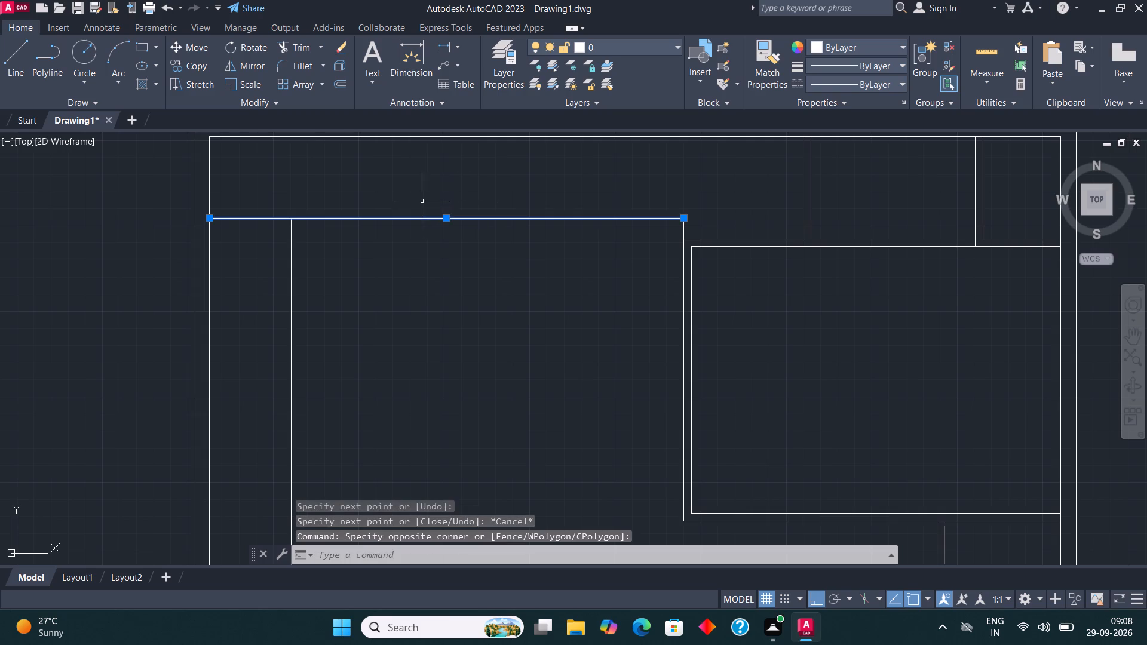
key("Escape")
Draw a line from the long vertical line's top end right to the horizontal line's end and down to the upper-right room's top-left corner.
left_click(27, 52)
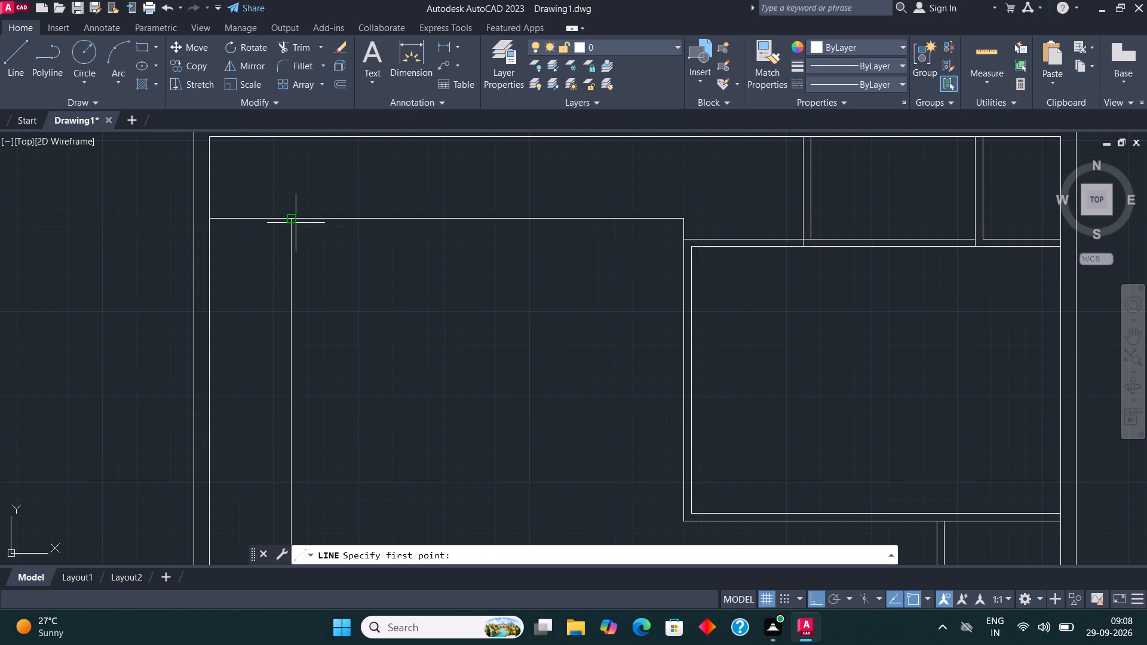
left_click(295, 223)
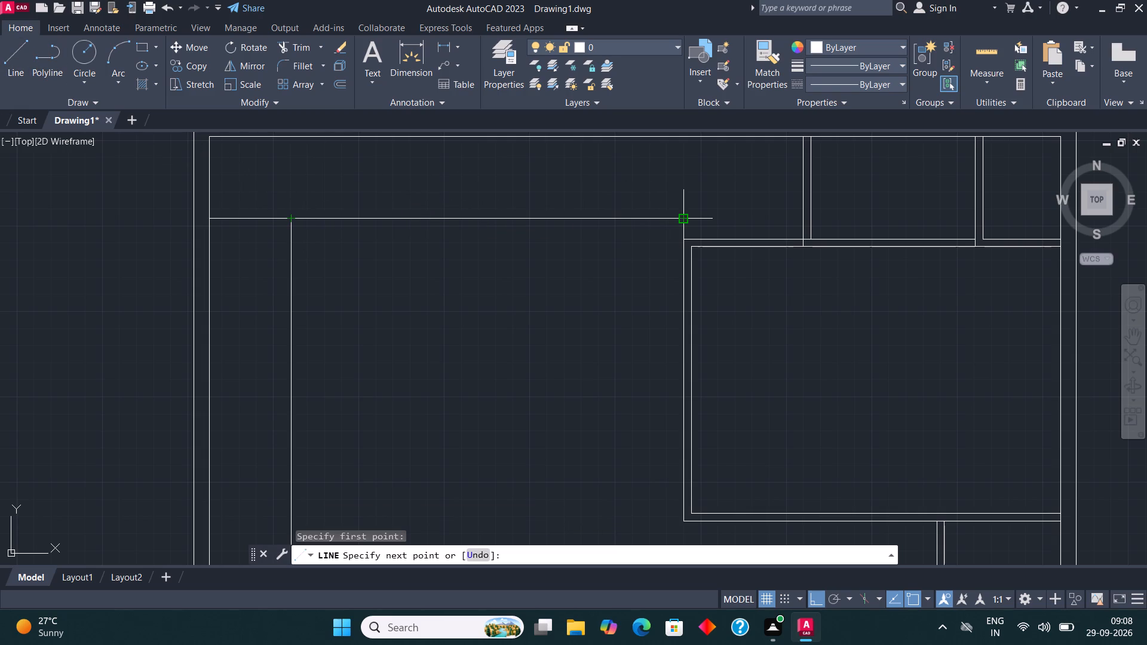
left_click(679, 217)
left_click(686, 241)
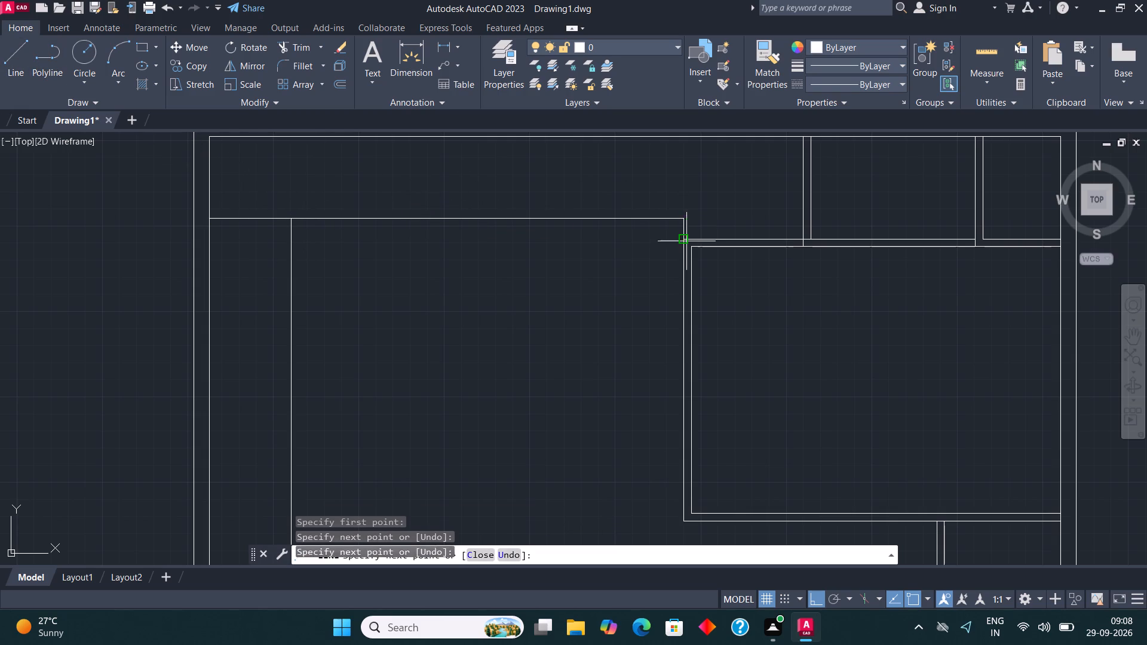
key("space")
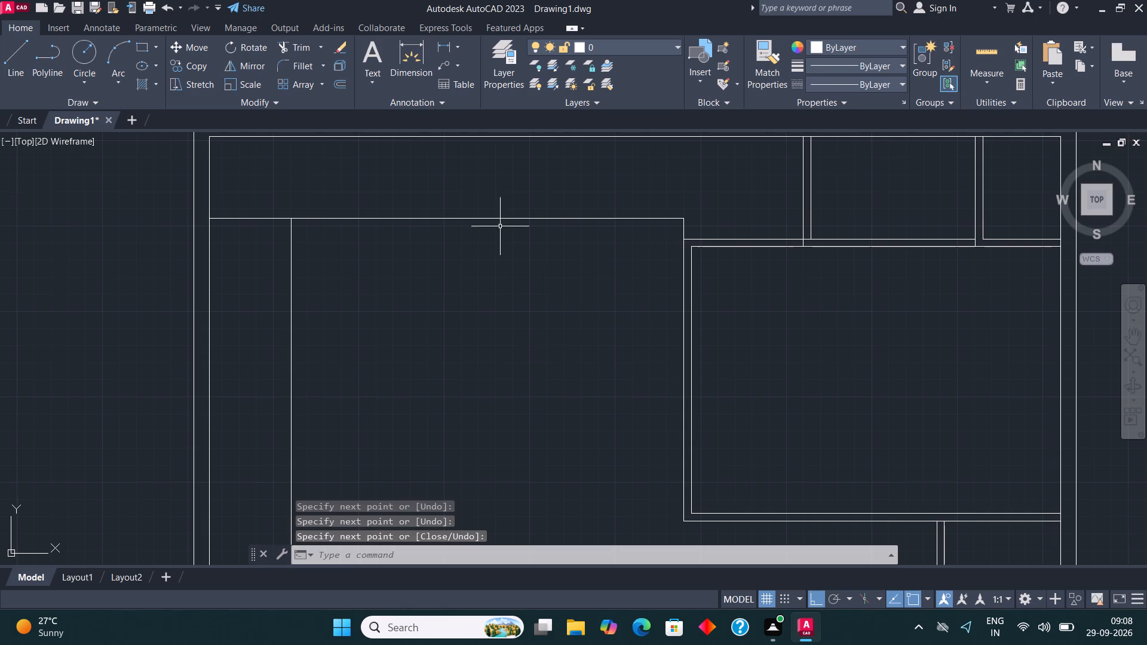
Offset the horizontal line running from the long vertical line to the upper-right room 4.5" downward.
left_click(495, 217)
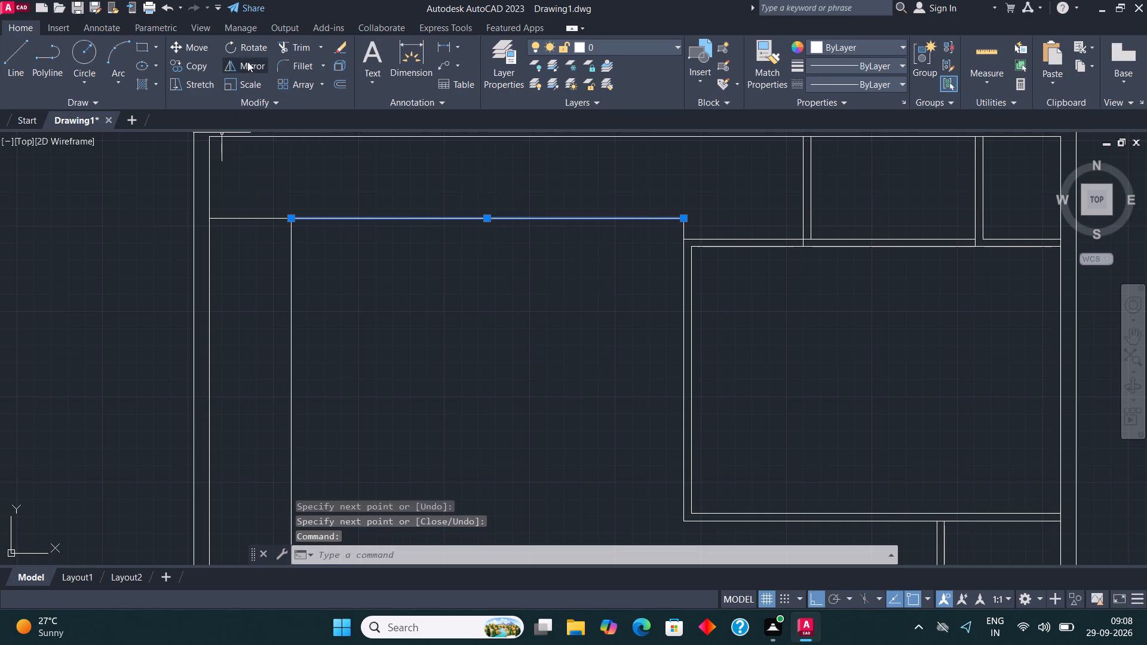
left_click(341, 89)
left_click(434, 217)
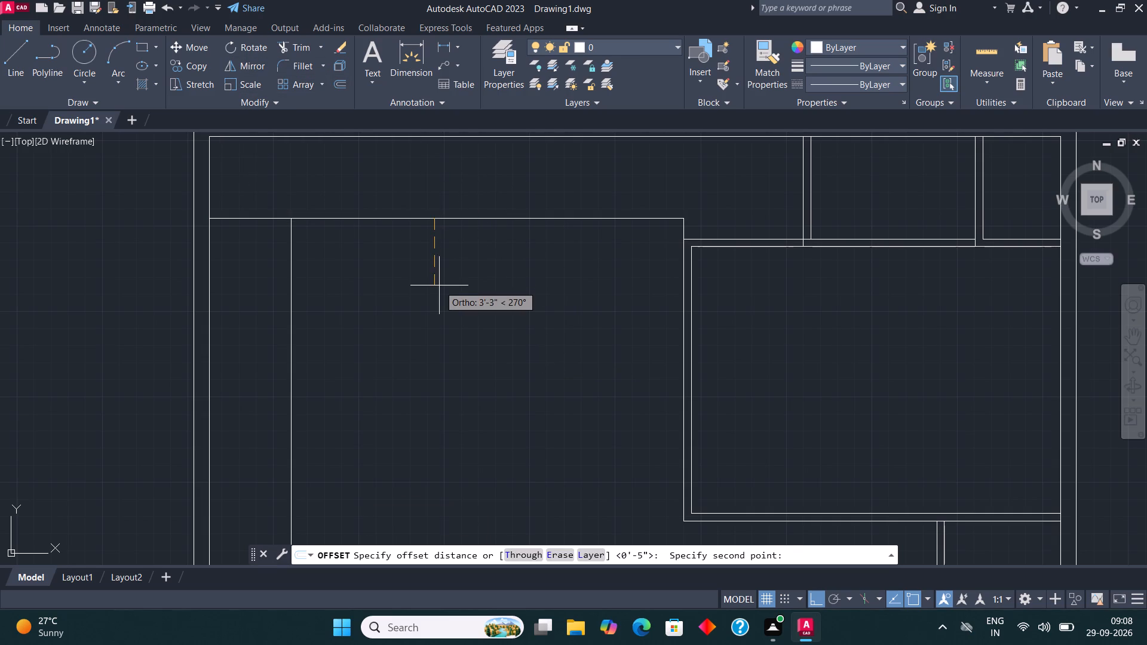
type("4.5\"")
key("Return")
left_click(439, 285)
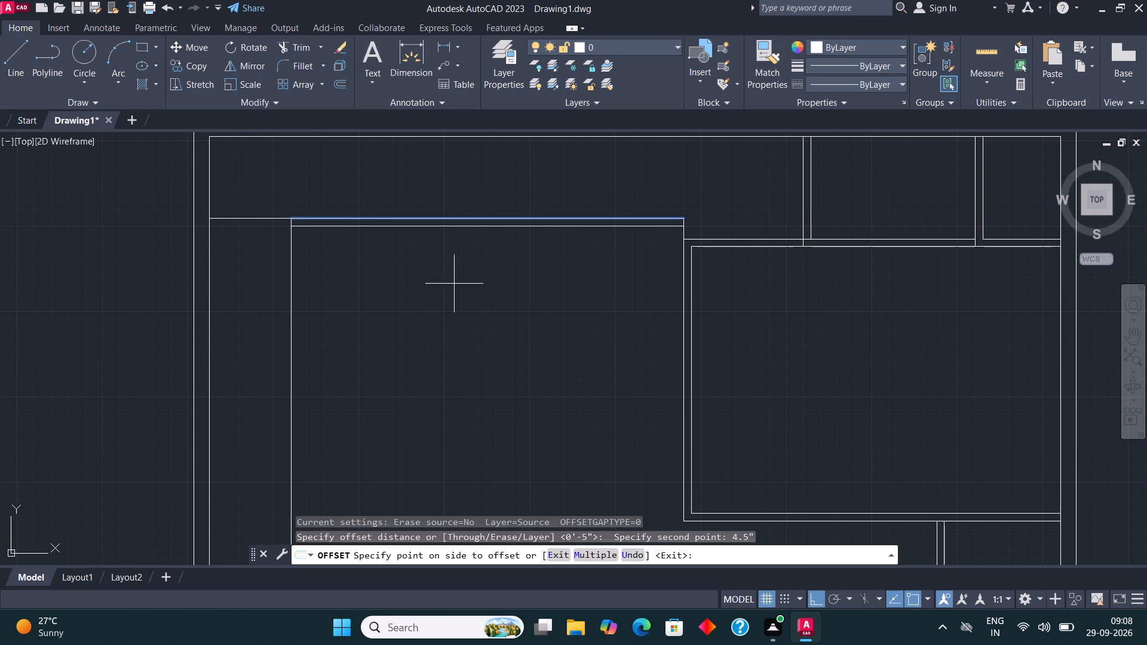
left_click(622, 272)
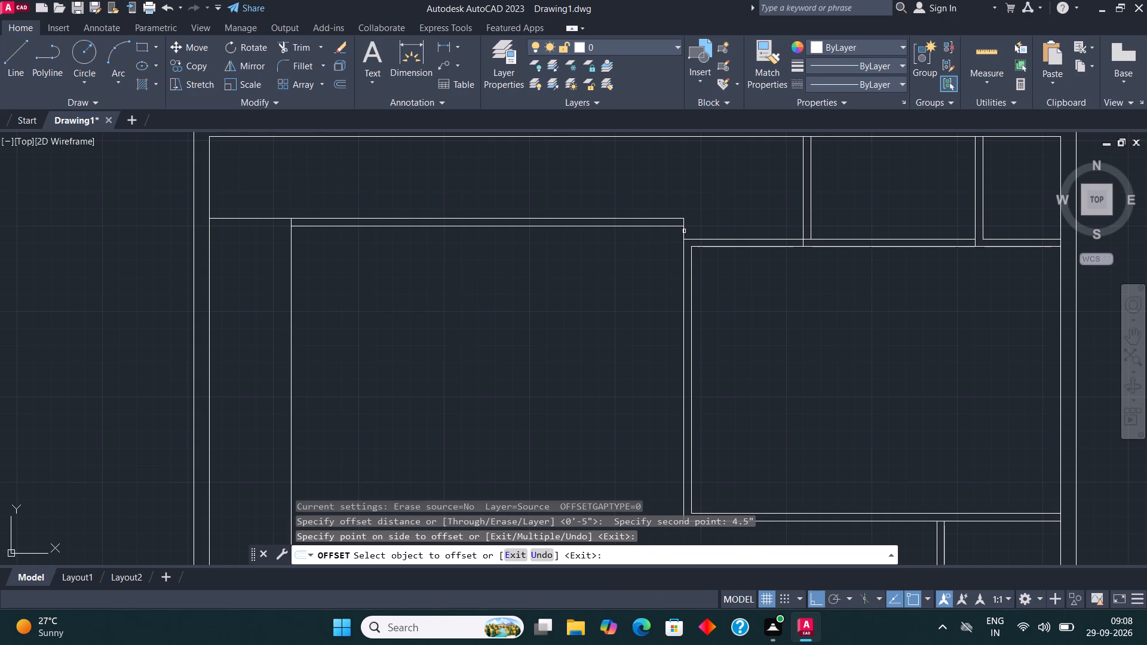
Offset the short vertical line above the upper-right room's top-left corner 4.5" to the right.
left_click(684, 234)
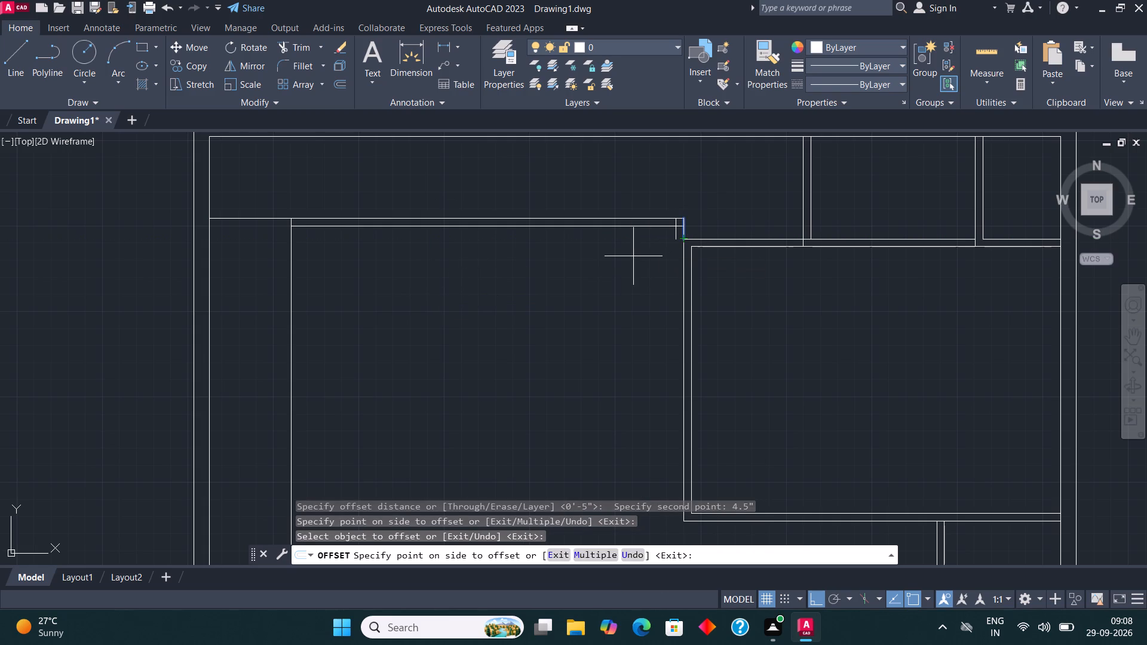
left_click(744, 230)
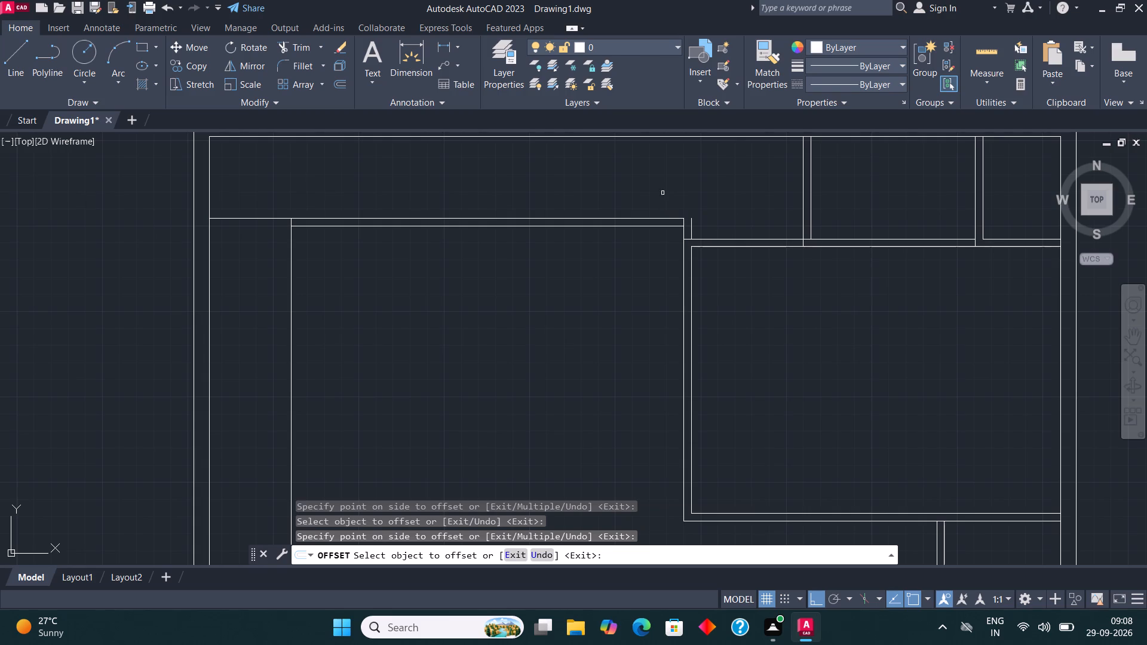
scroll(657, 180, "down", 1)
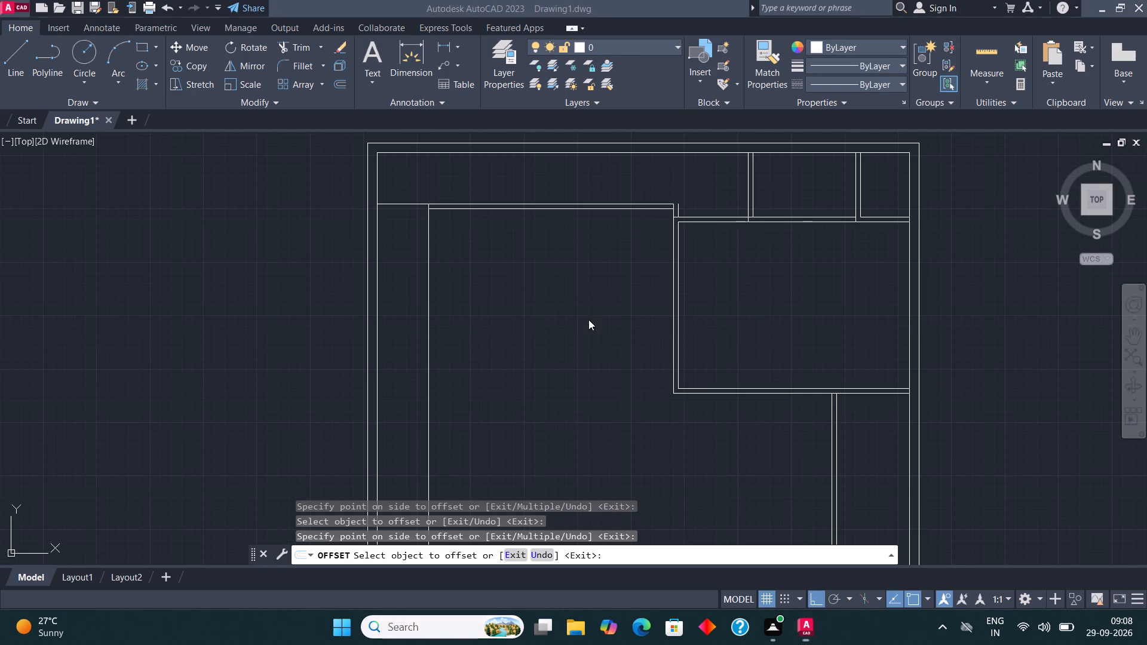
key("Escape")
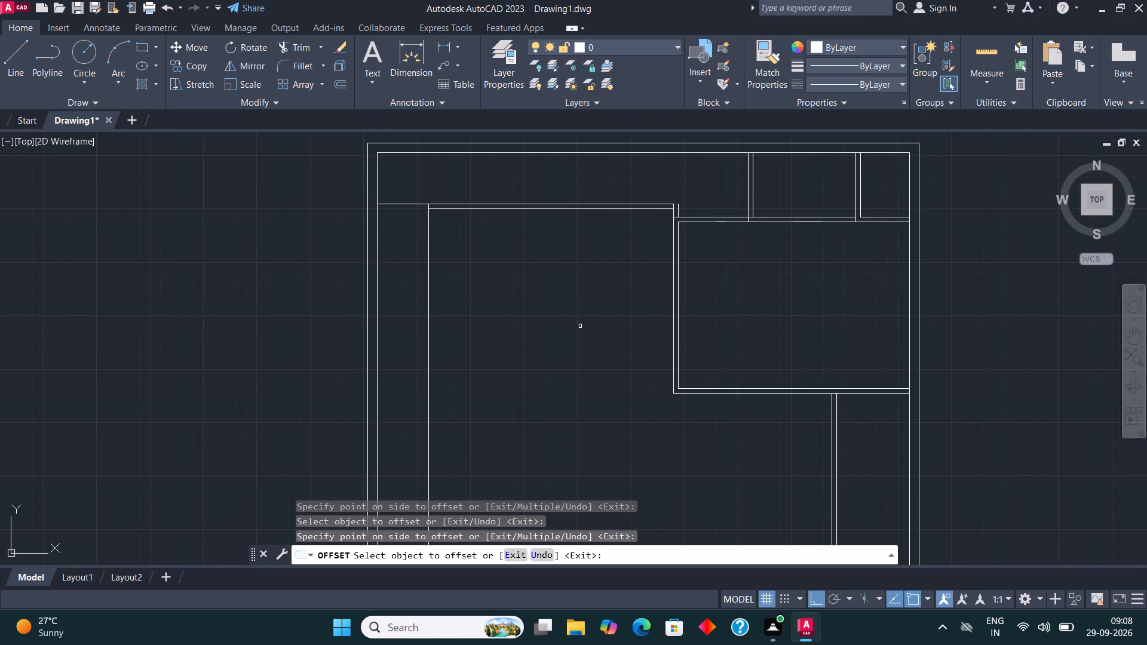
key("Escape")
Fillet the upper horizontal wall line and the new short vertical line into a closed outer corner.
scroll(660, 211, "up", 1)
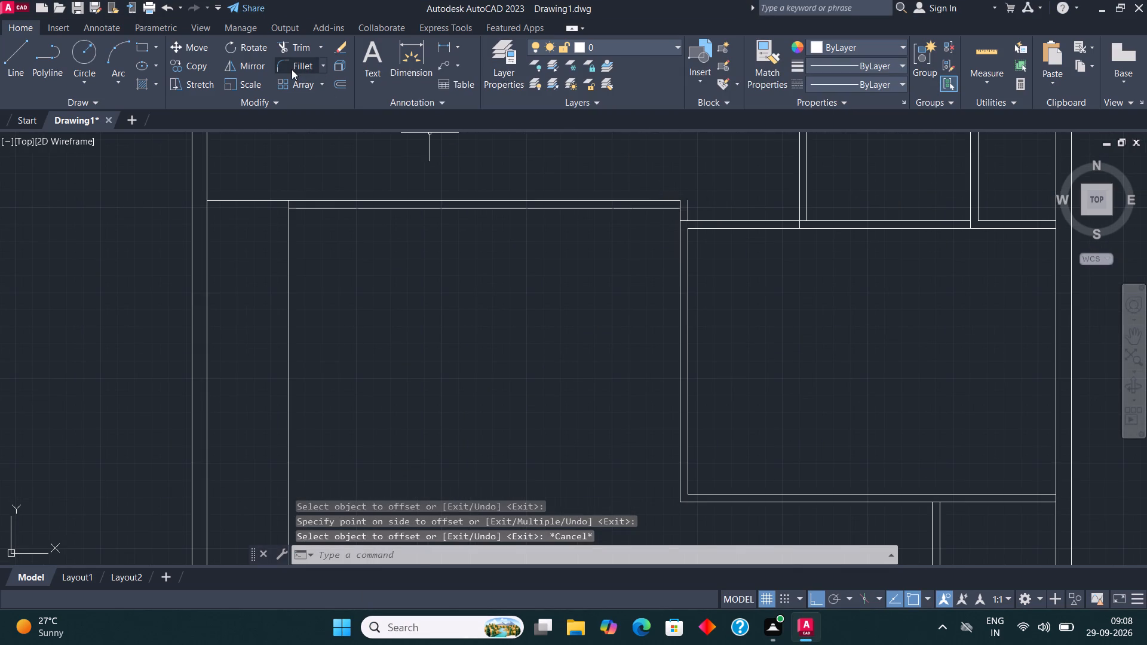
left_click(292, 69)
left_click(658, 200)
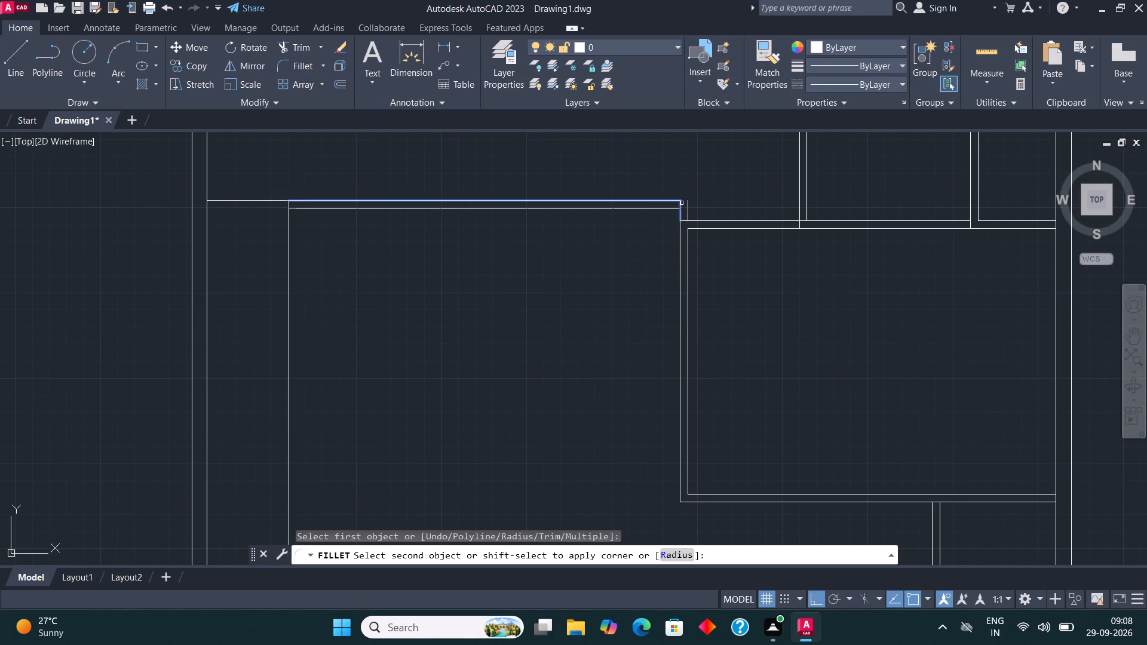
left_click(688, 209)
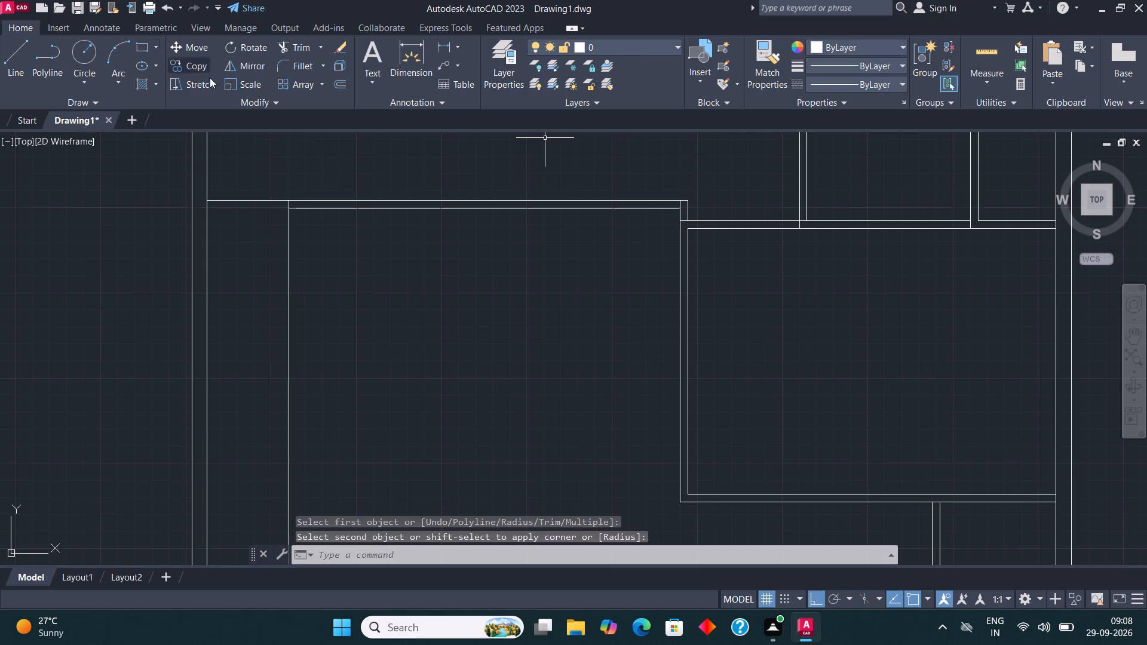
Trim the leftover vertical stub between the two horizontal wall lines at that corner.
left_click(291, 51)
scroll(661, 210, "up", 1)
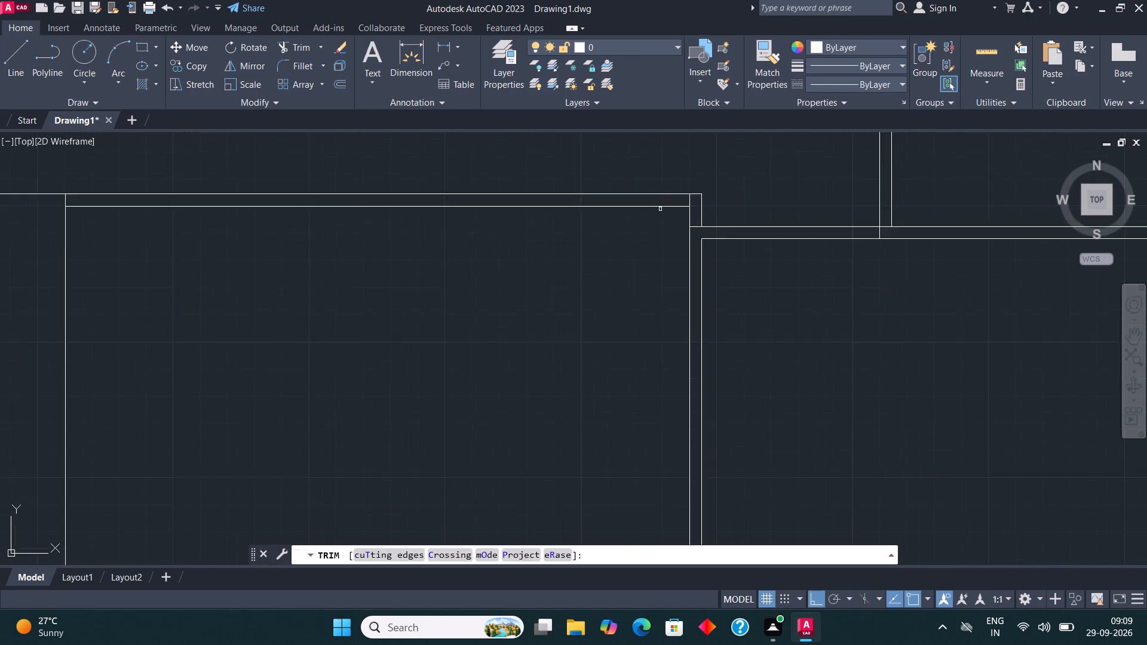
scroll(660, 208, "up", 1)
left_click(705, 198)
left_click(706, 198)
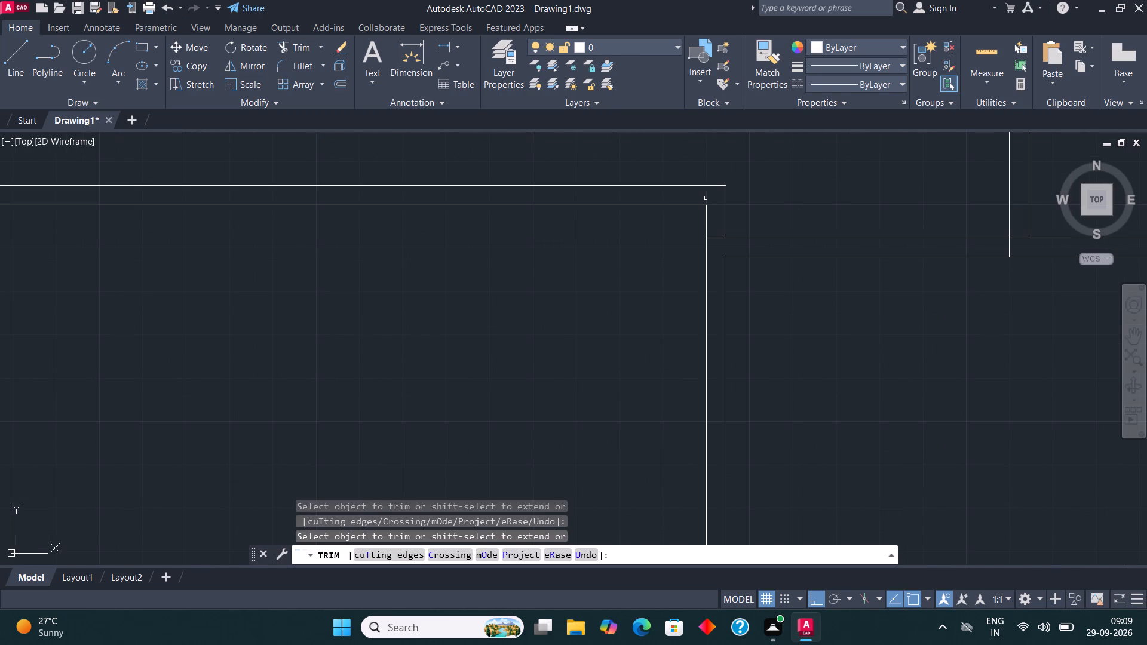
key("Escape")
scroll(697, 263, "down", 3)
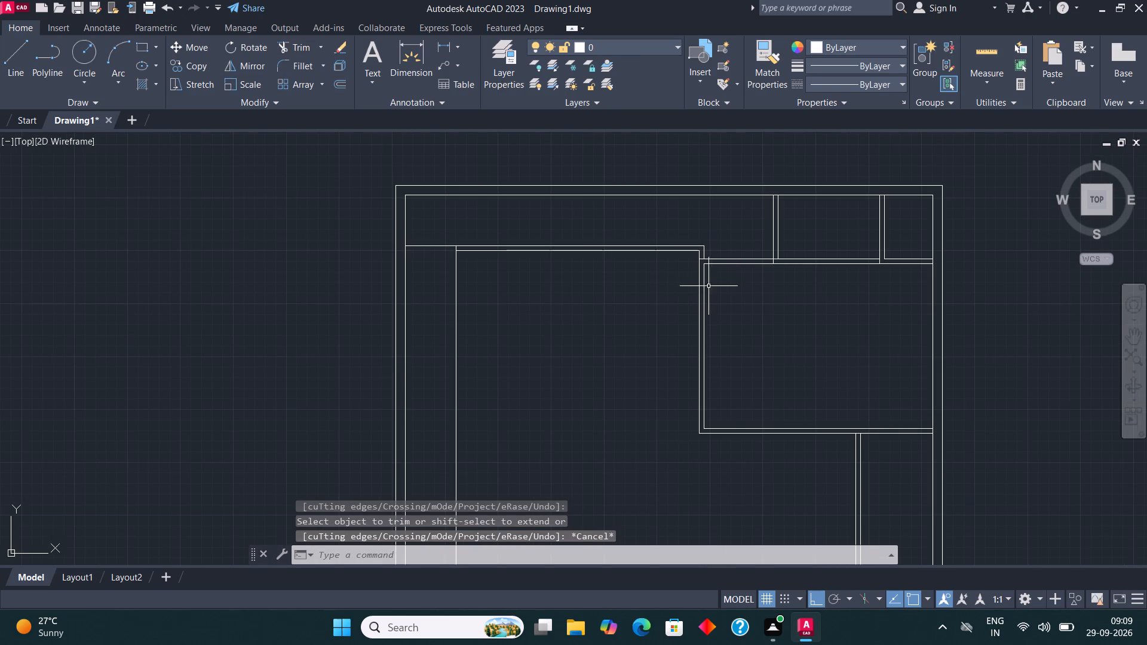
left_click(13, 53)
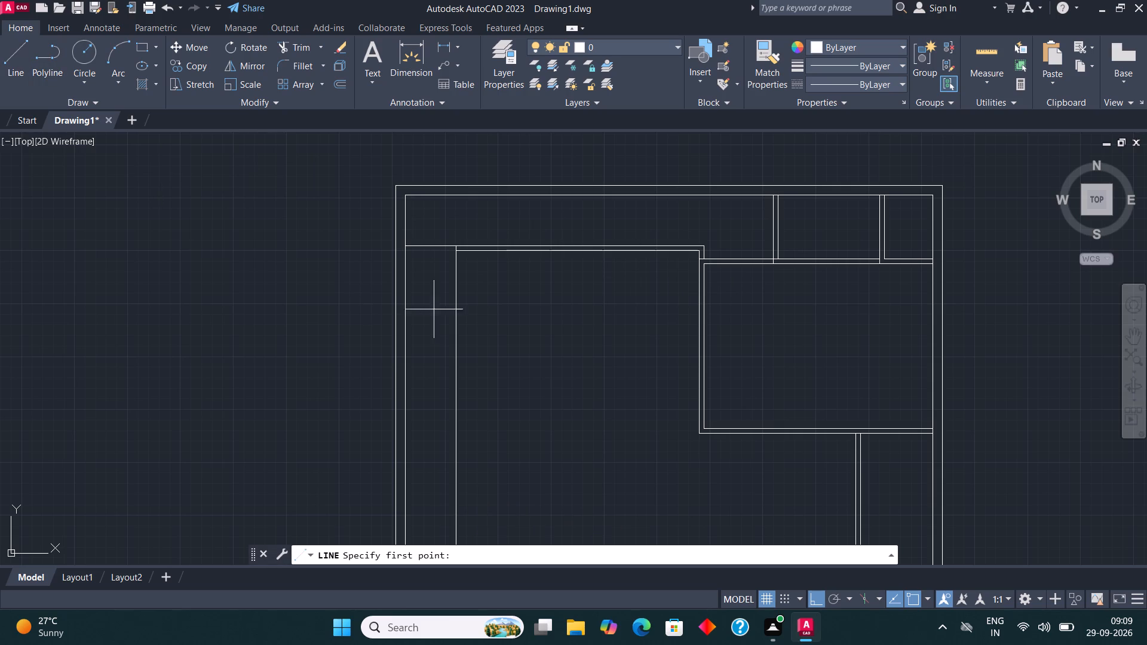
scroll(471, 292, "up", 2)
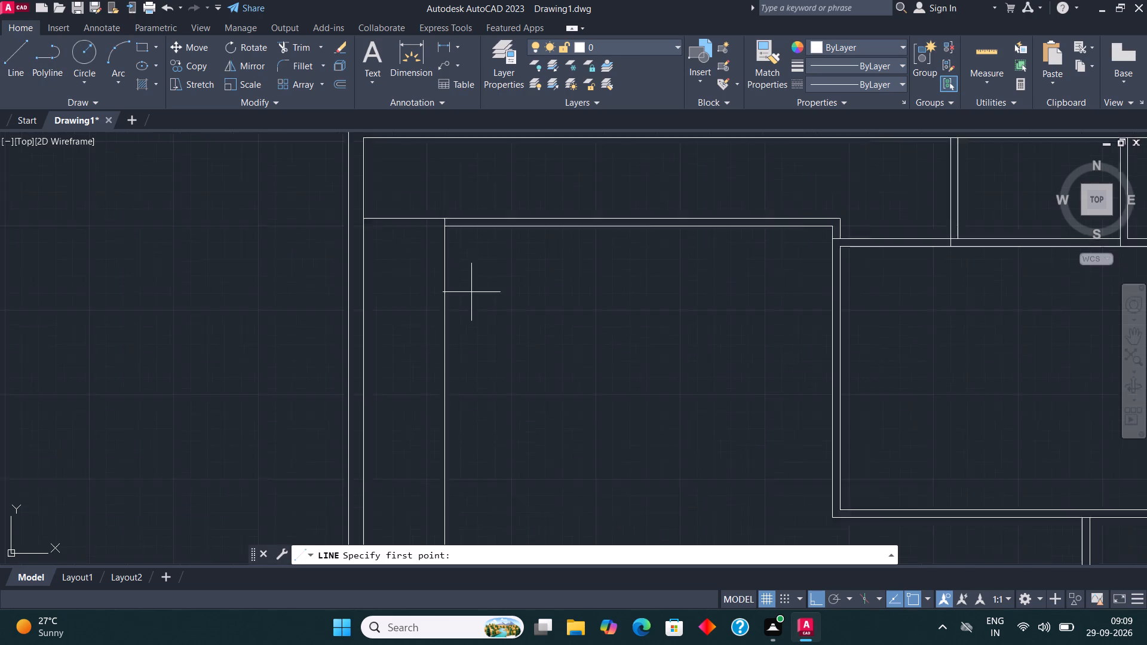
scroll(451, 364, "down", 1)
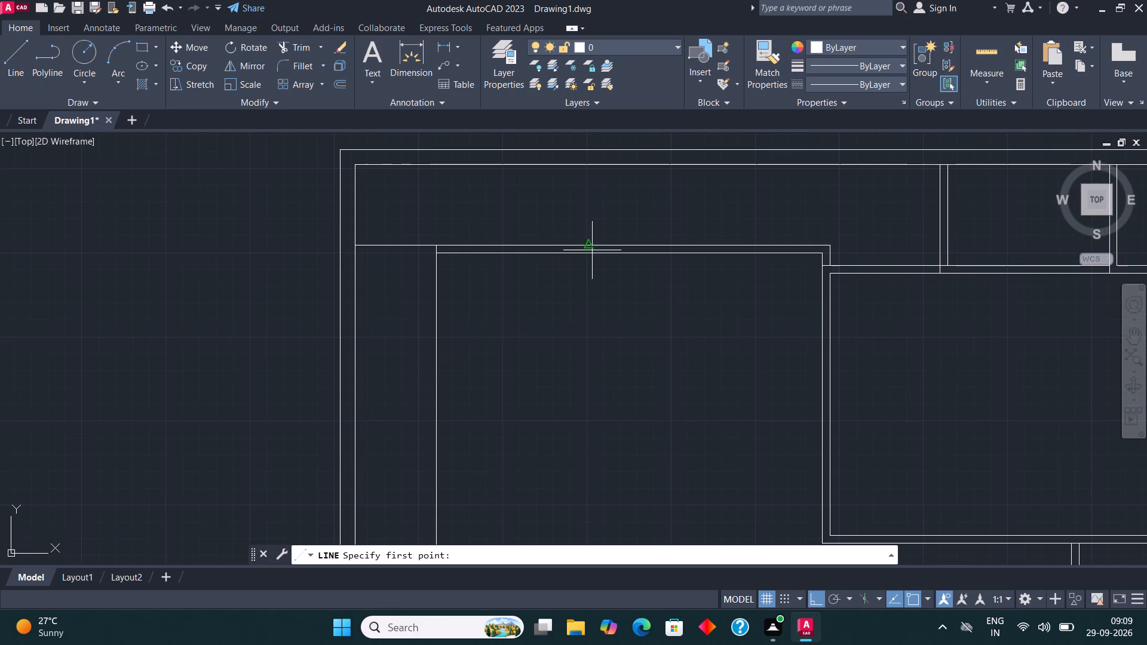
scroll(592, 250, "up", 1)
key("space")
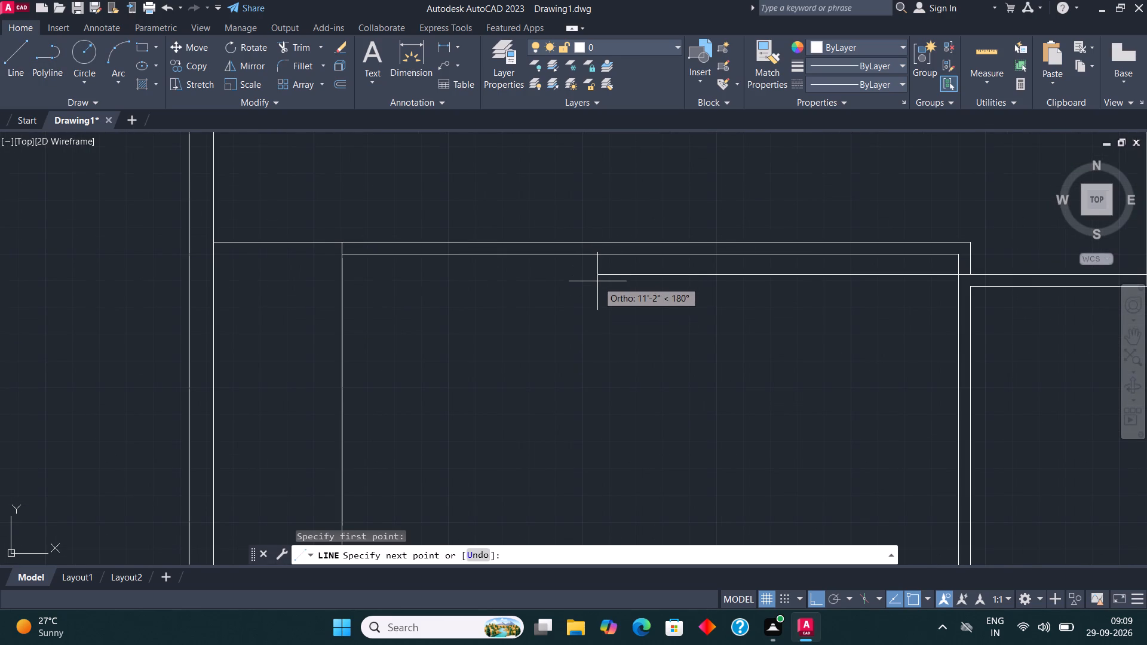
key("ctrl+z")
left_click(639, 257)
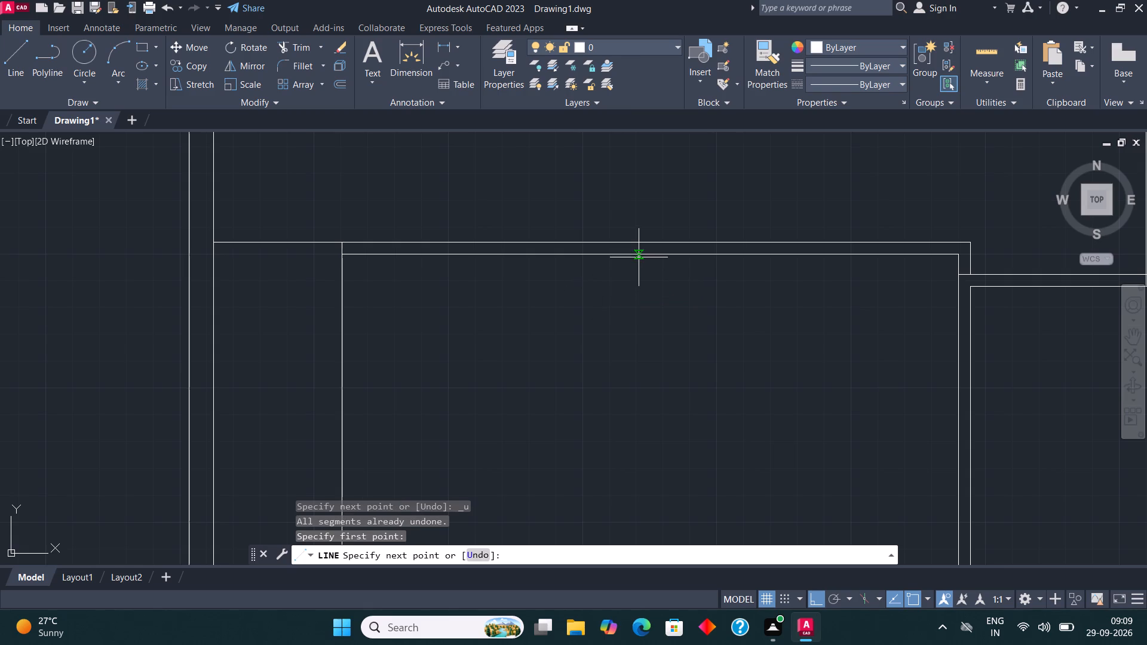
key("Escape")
Move the lower line of the horizontal wall another 4.5" down to thicken the wall.
left_click(621, 256)
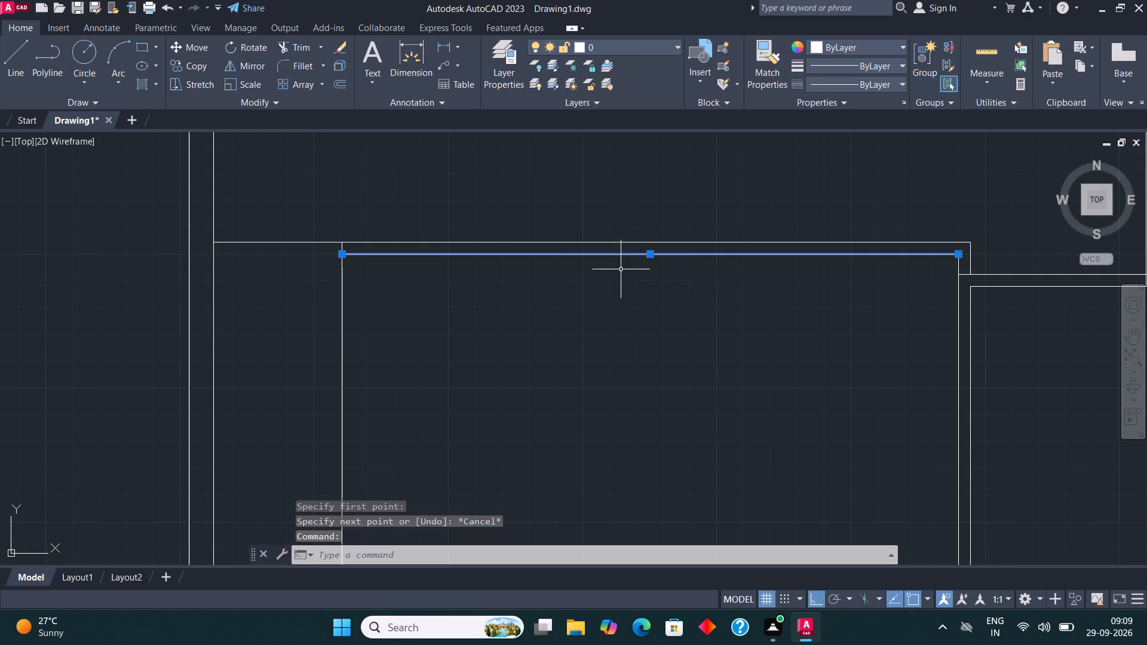
left_click(649, 254)
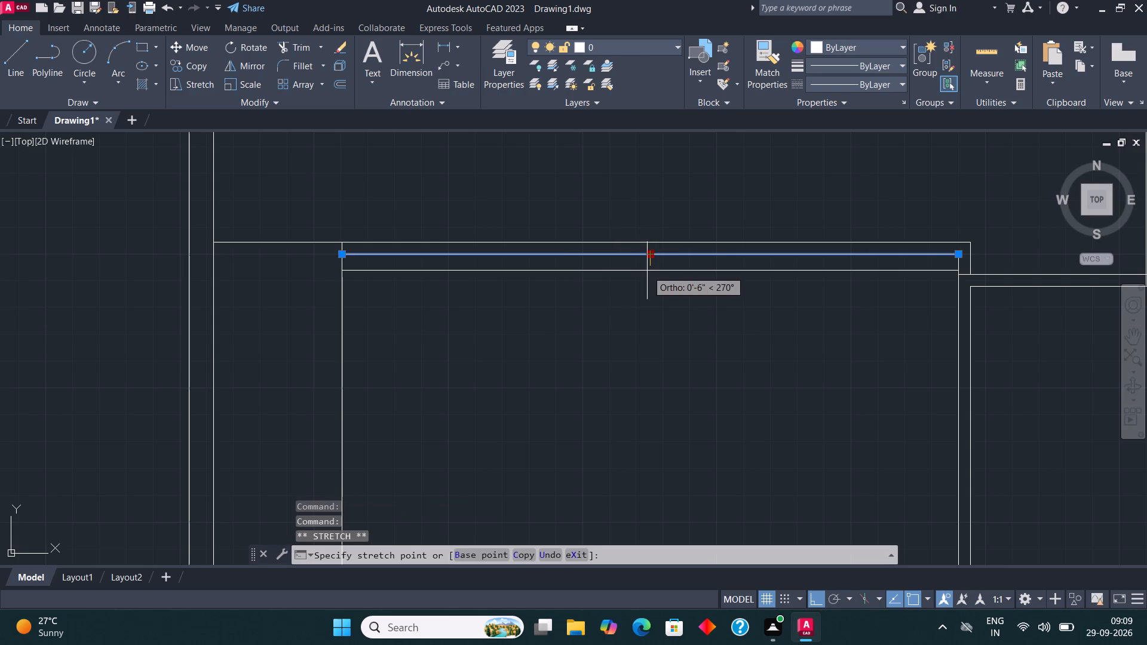
type("4.5\"")
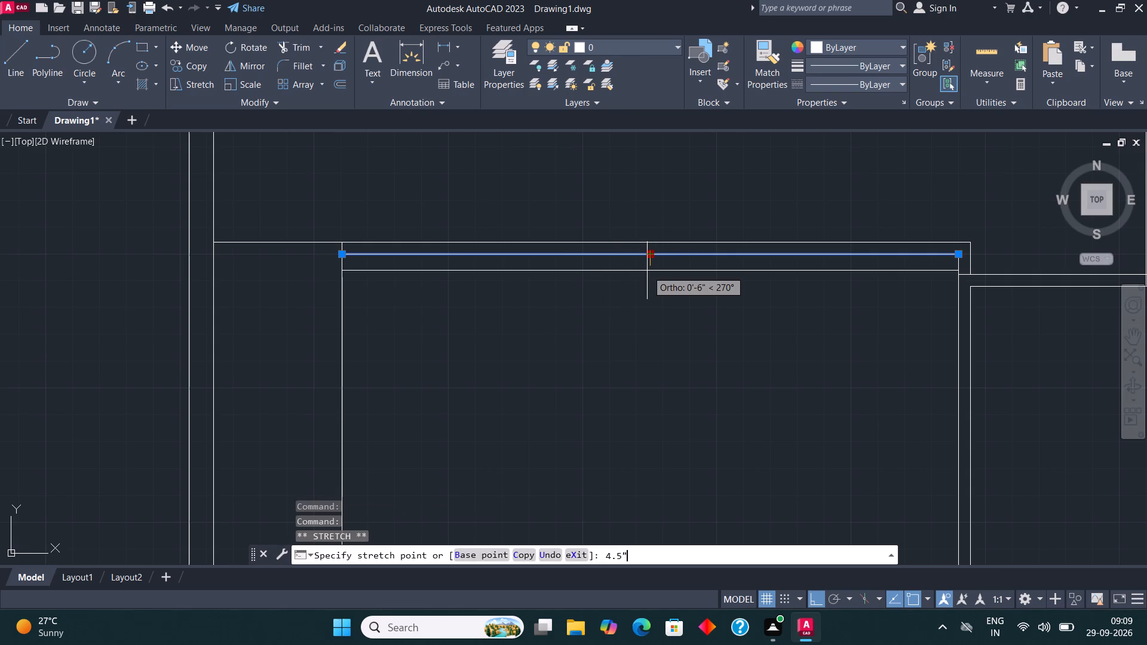
key("Return")
key("Escape")
scroll(609, 333, "down", 2)
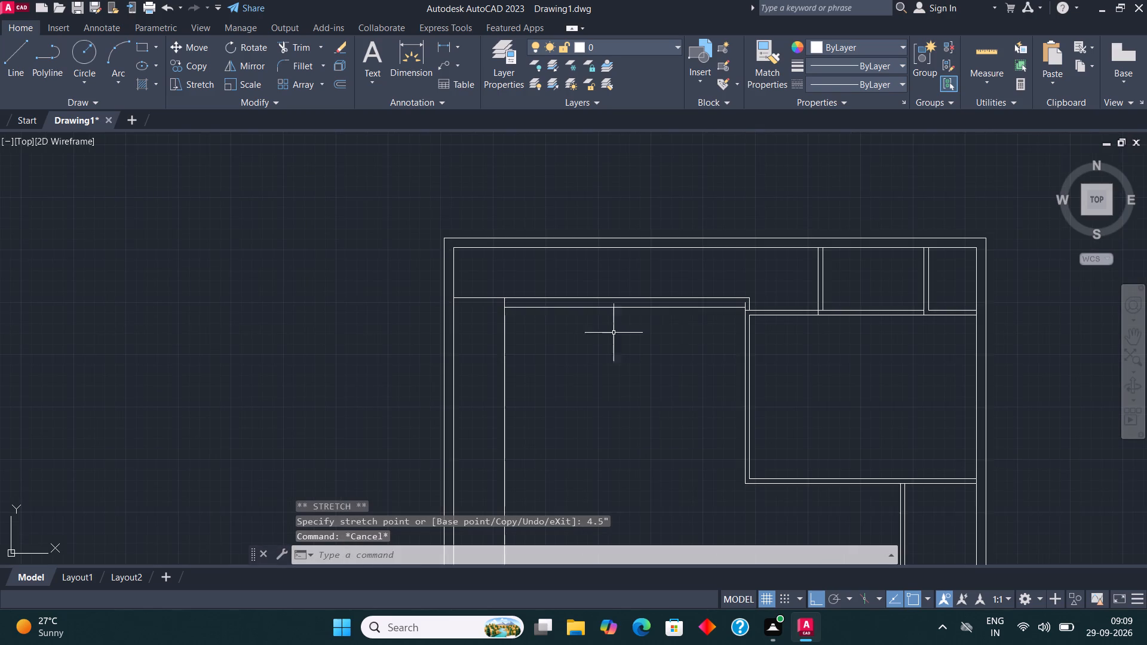
Trim the short vertical stub sticking up above the moved line near the upper-right room's top-left corner.
scroll(803, 291, "up", 2)
left_click(280, 44)
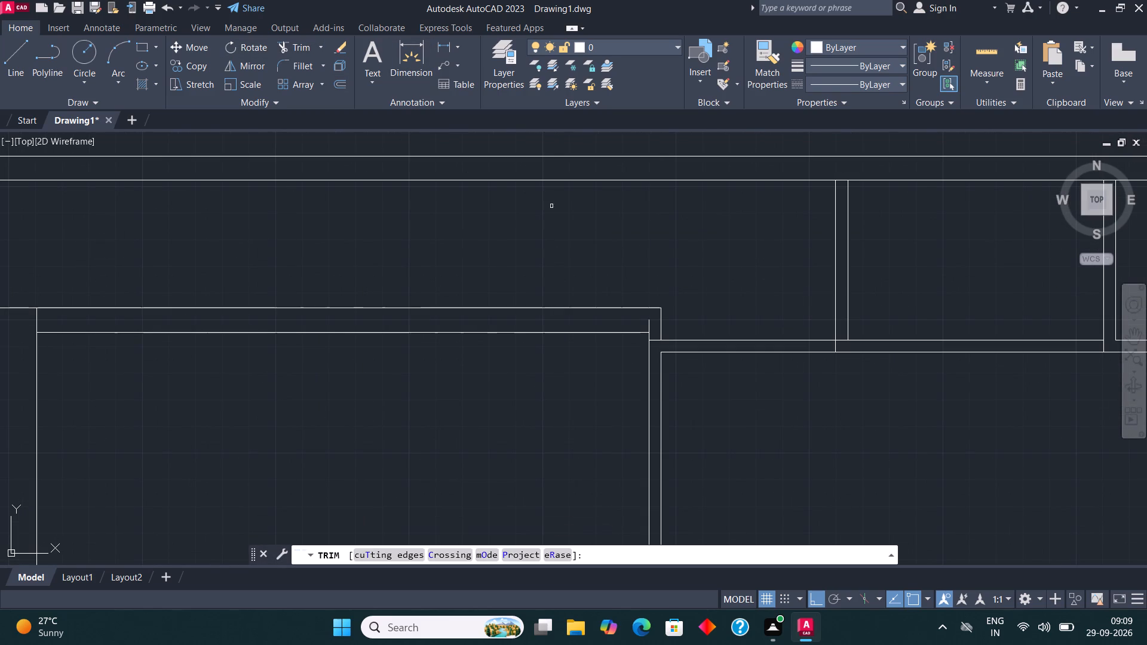
left_click(649, 323)
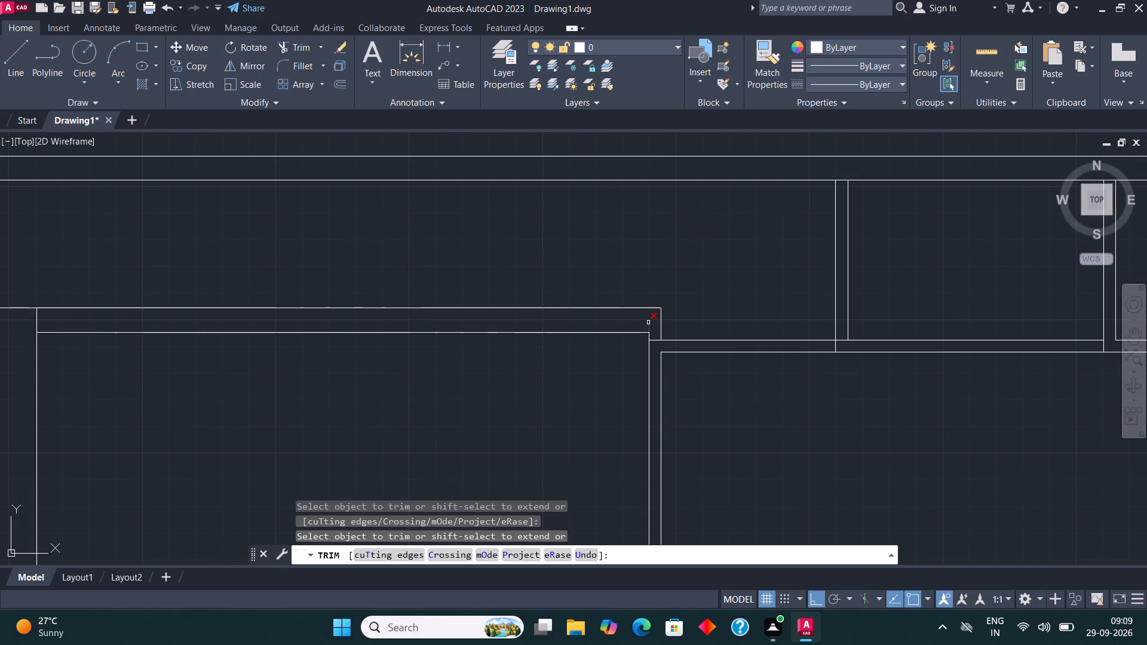
left_click(648, 322)
left_click(648, 322)
scroll(699, 357, "up", 4)
scroll(699, 360, "down", 5)
key("Escape")
scroll(680, 263, "down", 4)
Offset the long vertical line on the left side of the open area 9" to the right.
scroll(673, 308, "up", 1)
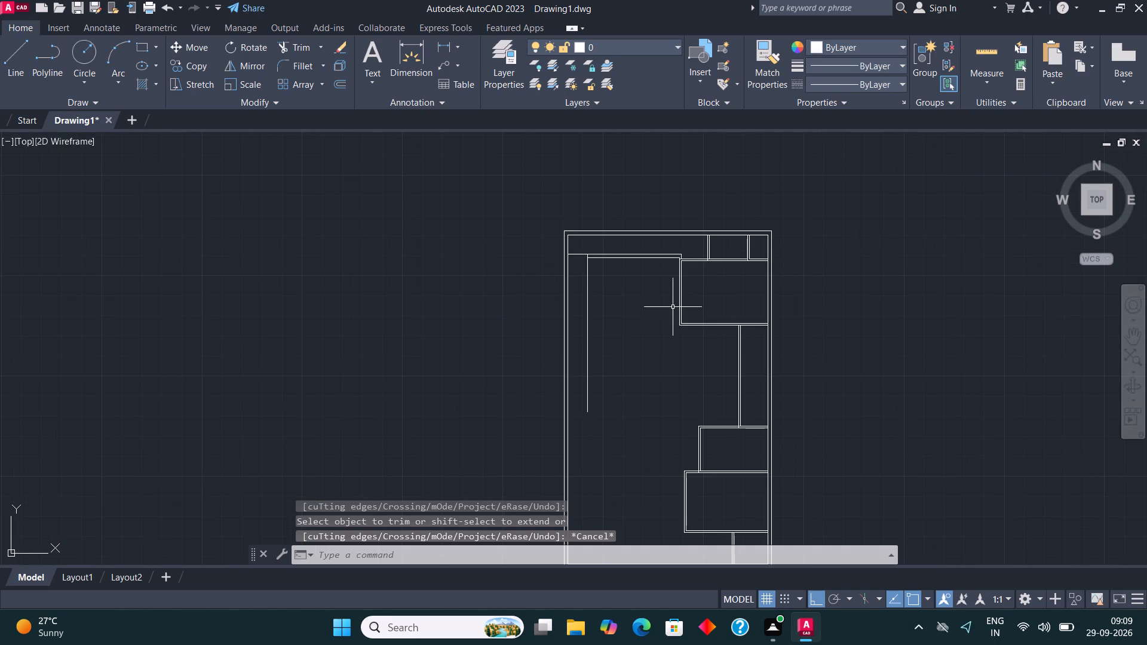
scroll(668, 298, "up", 1)
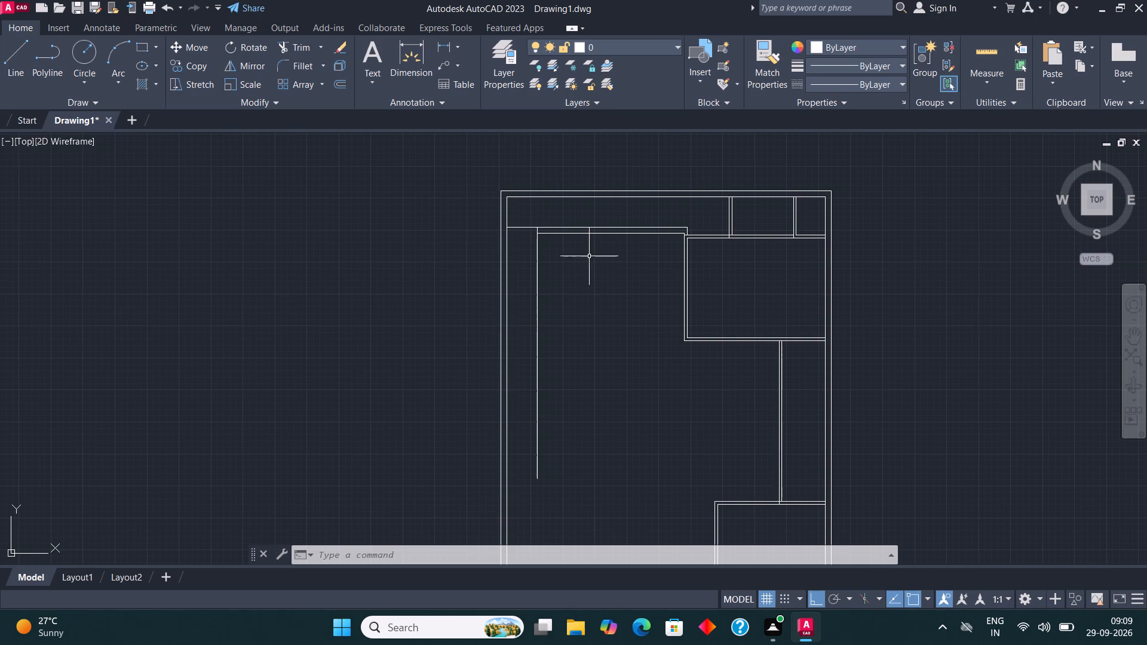
scroll(589, 255, "up", 1)
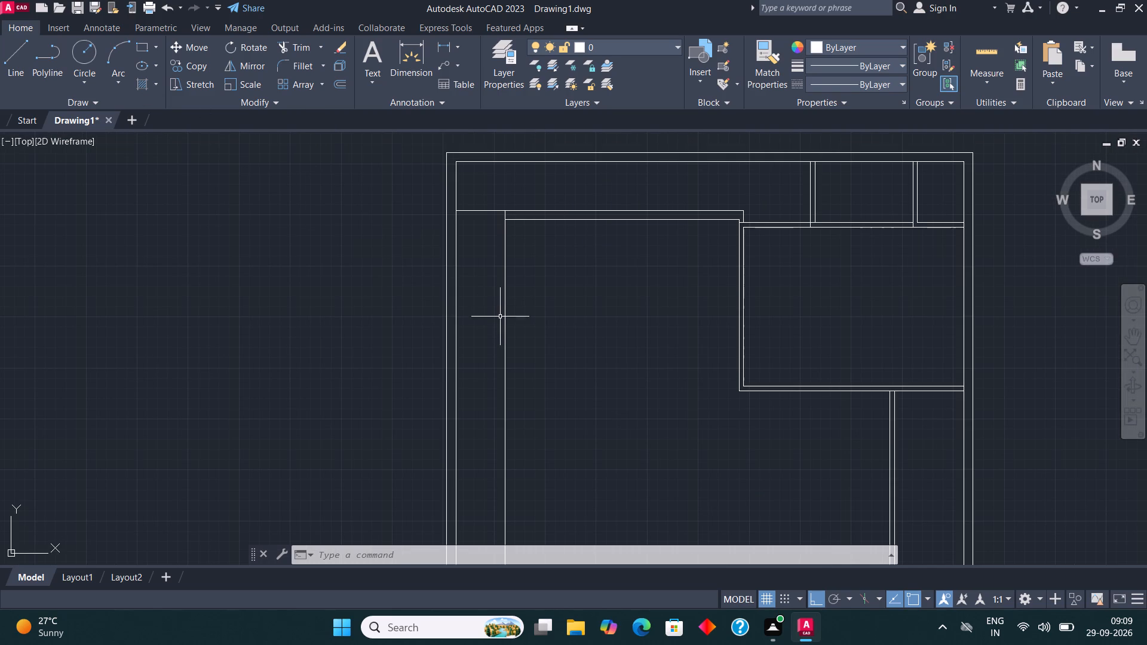
left_click(503, 320)
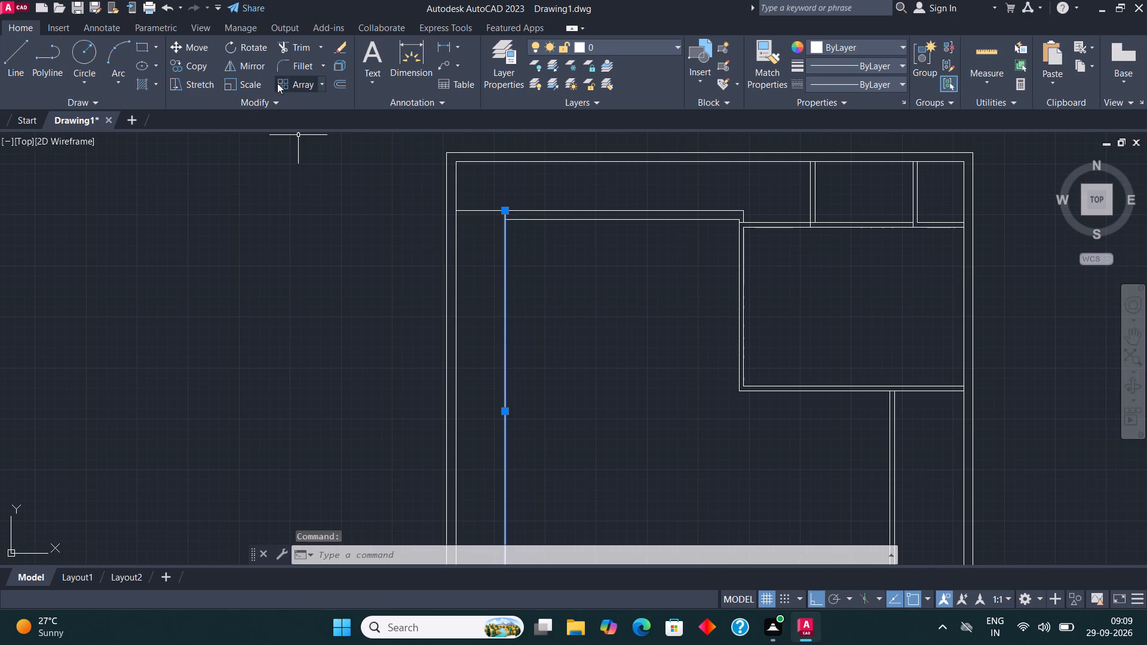
left_click(340, 82)
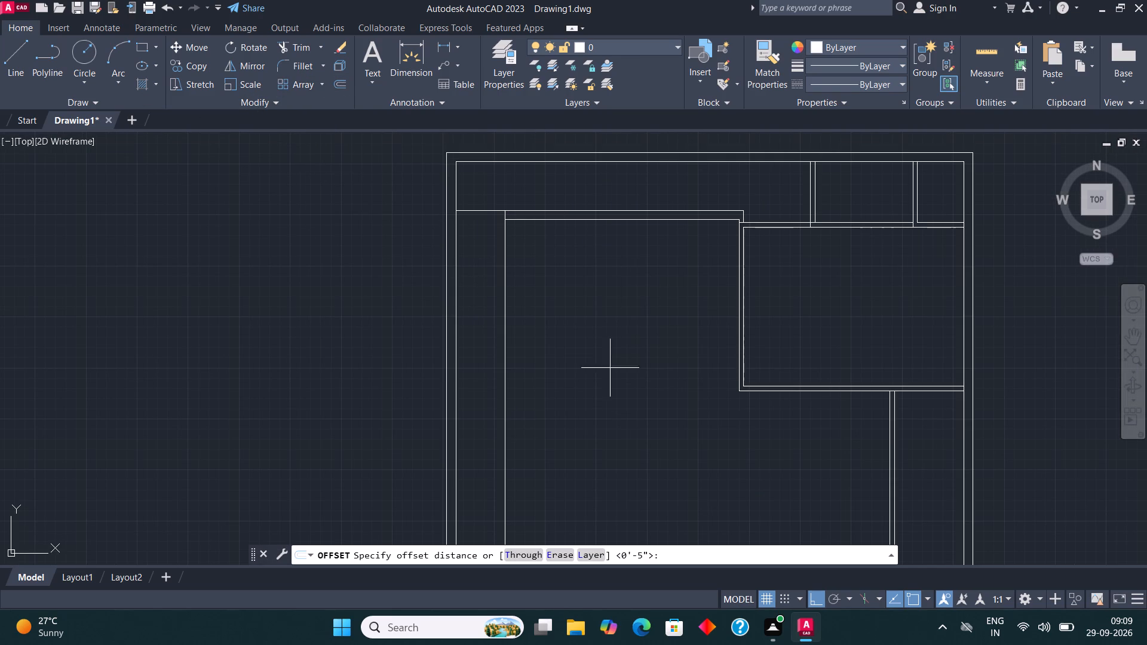
left_click(507, 357)
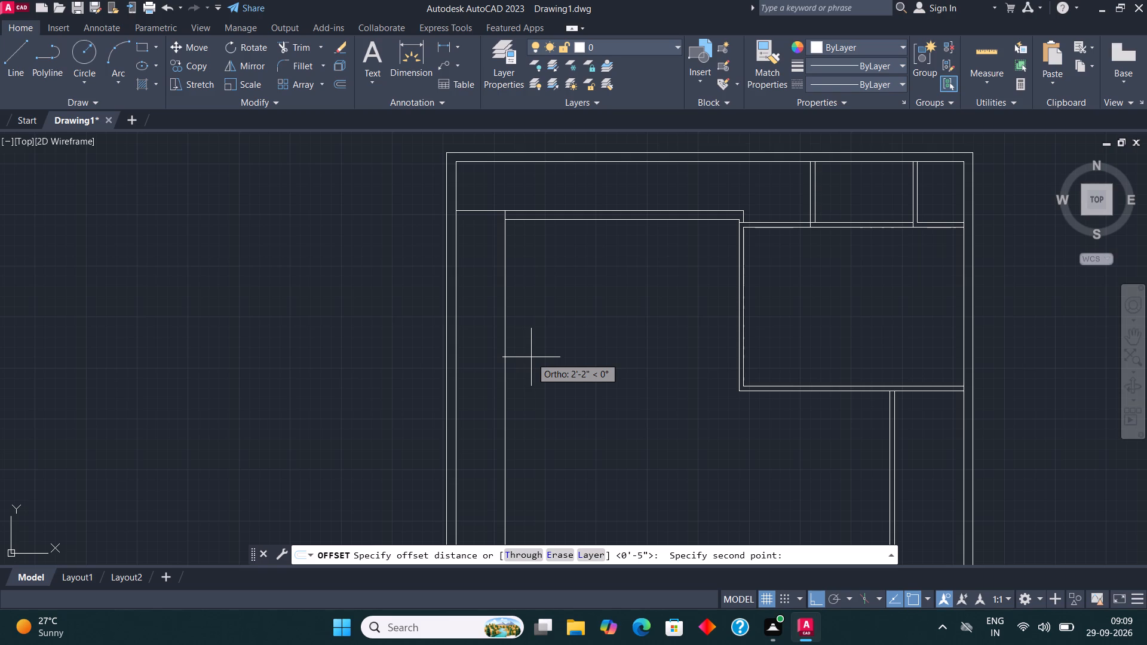
type("9\"")
key("Return")
left_click(531, 357)
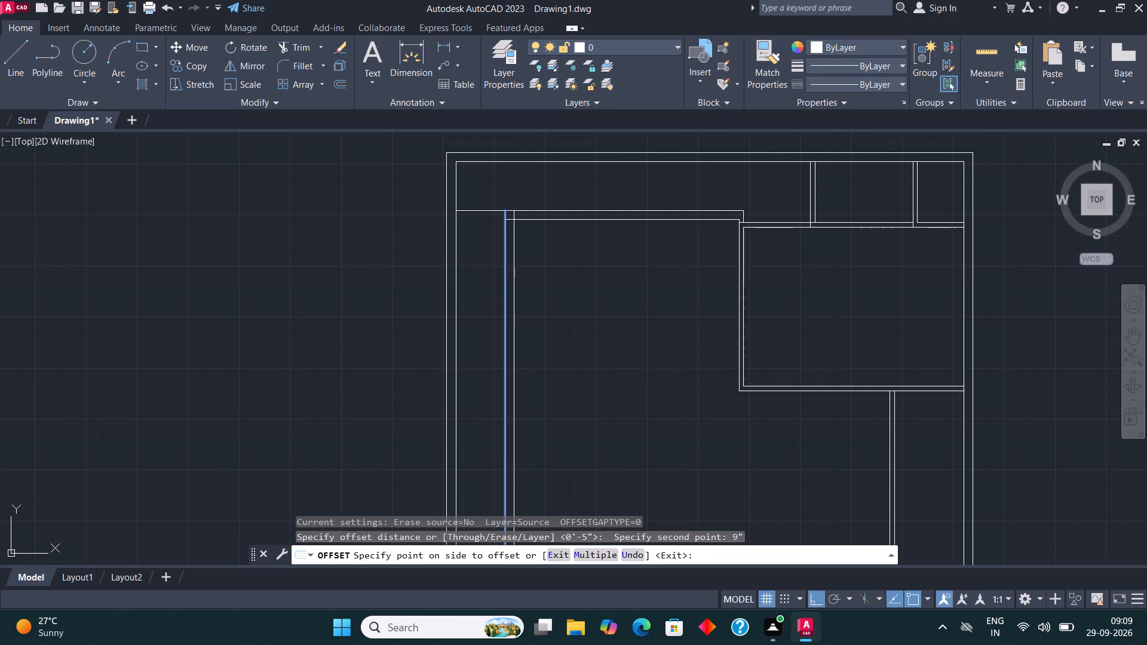
left_click(564, 334)
Trim the overlapping horizontal and vertical stubs at the top of the new 9" wall to clean its inner corner.
left_click(296, 46)
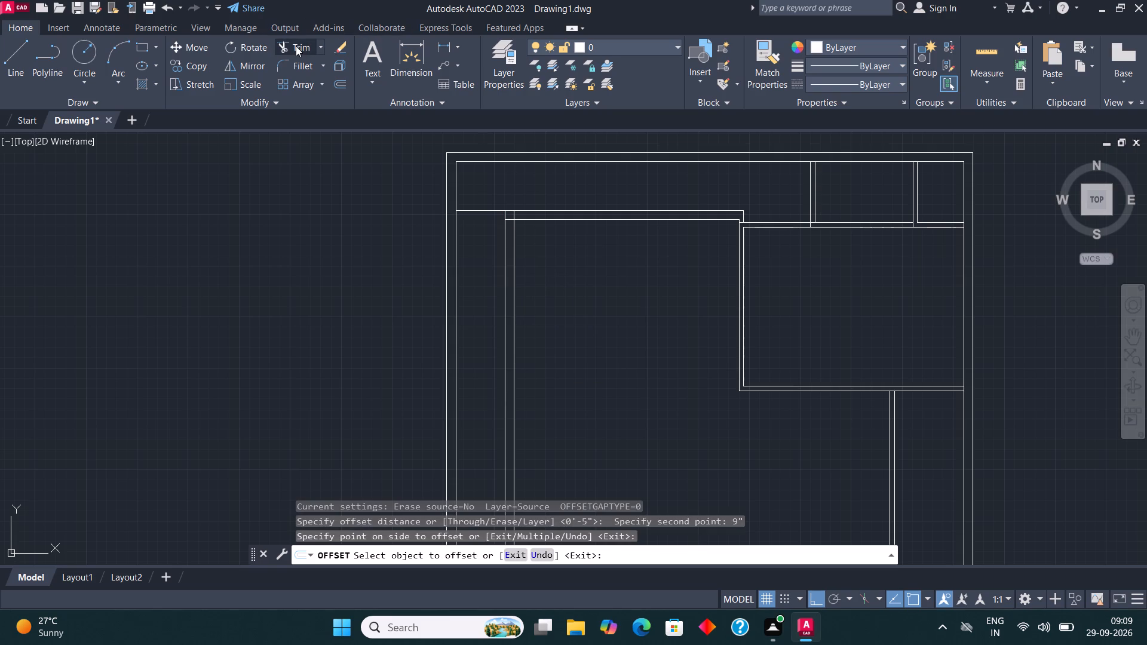
left_click(508, 220)
scroll(508, 219, "up", 1)
left_click(516, 214)
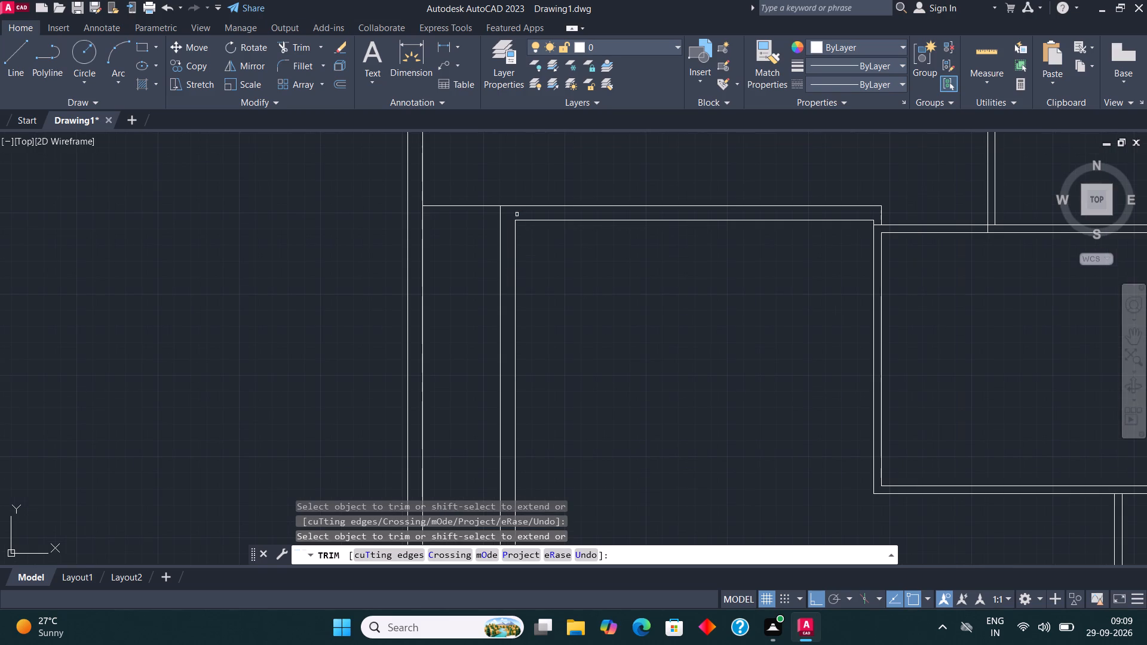
key("Escape")
scroll(517, 218, "down", 3)
scroll(539, 232, "up", 2)
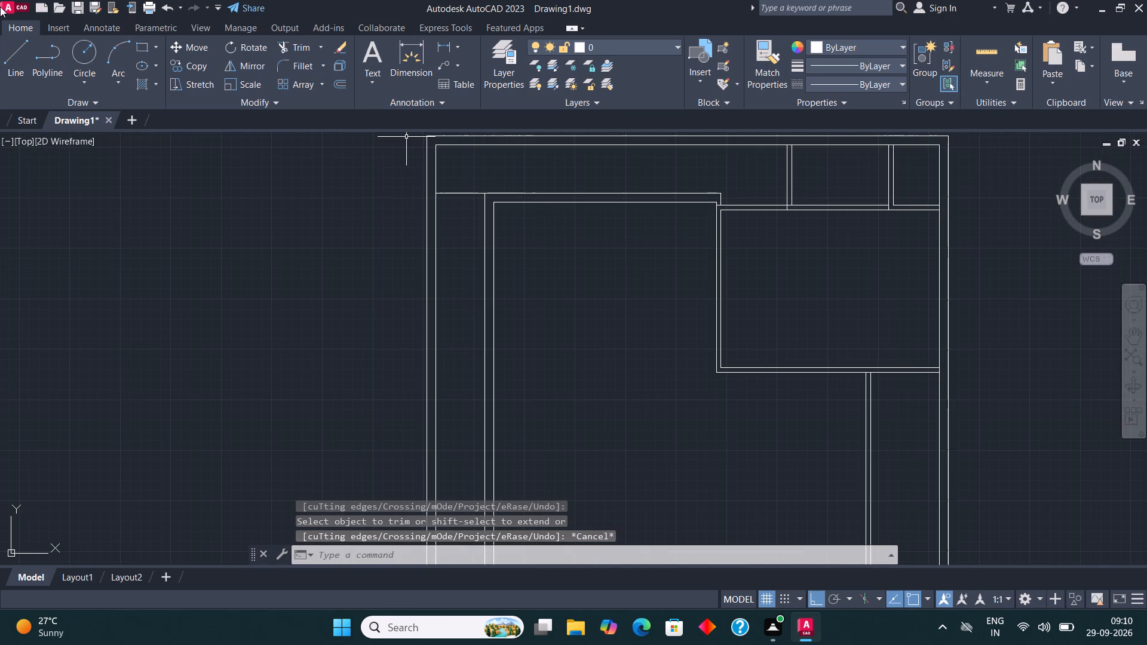
Draw a line from the upper-left room's inner top-left corner 13' down, 18' right, and on to the adjoining room's wall.
left_click(28, 59)
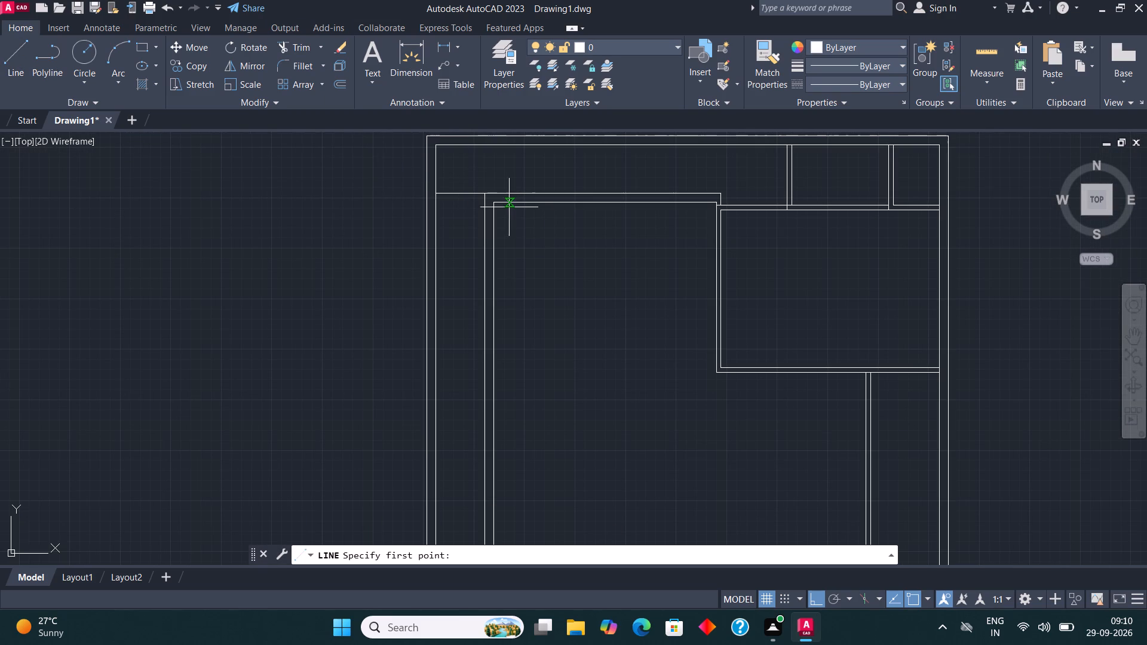
left_click(491, 204)
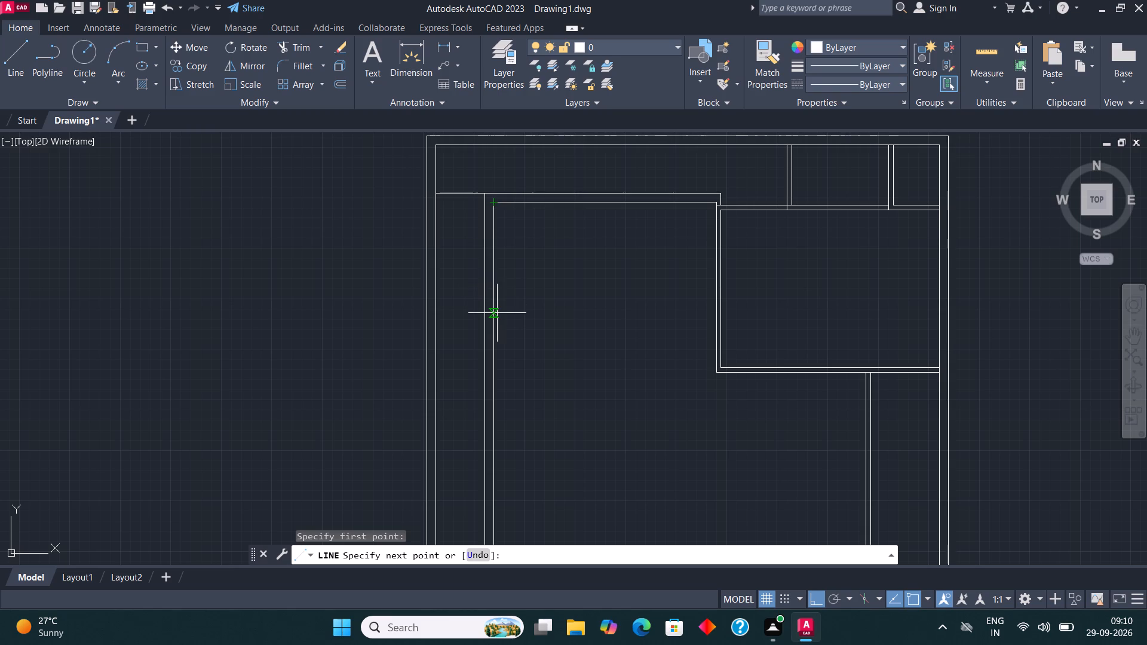
type("13'")
key("Return")
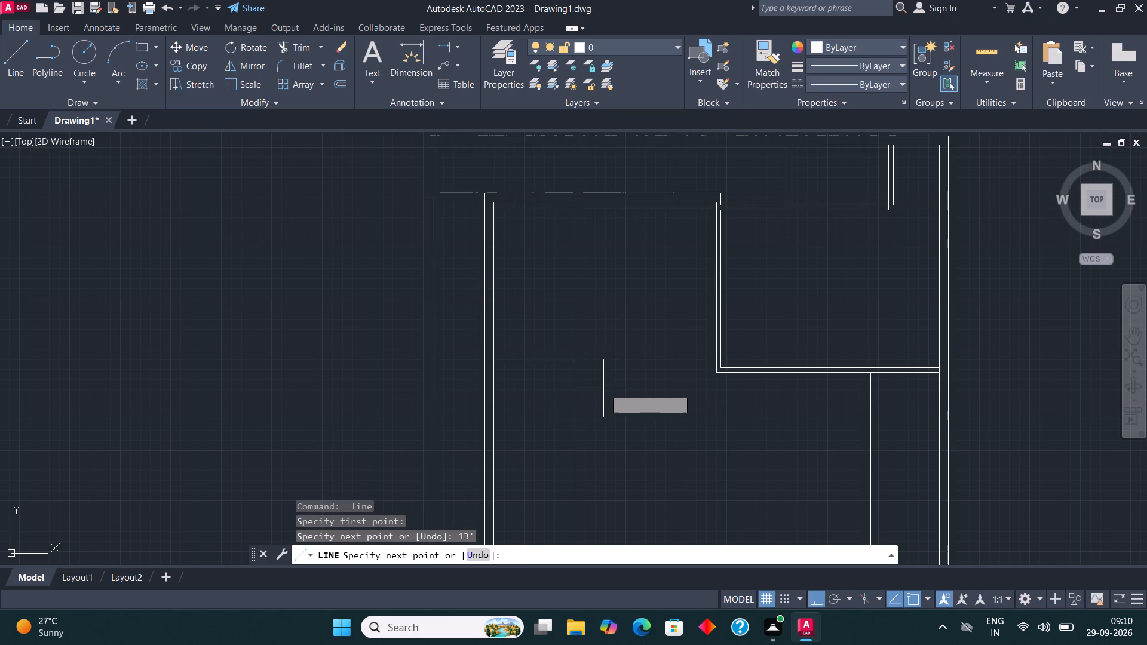
type("18'")
key("Return")
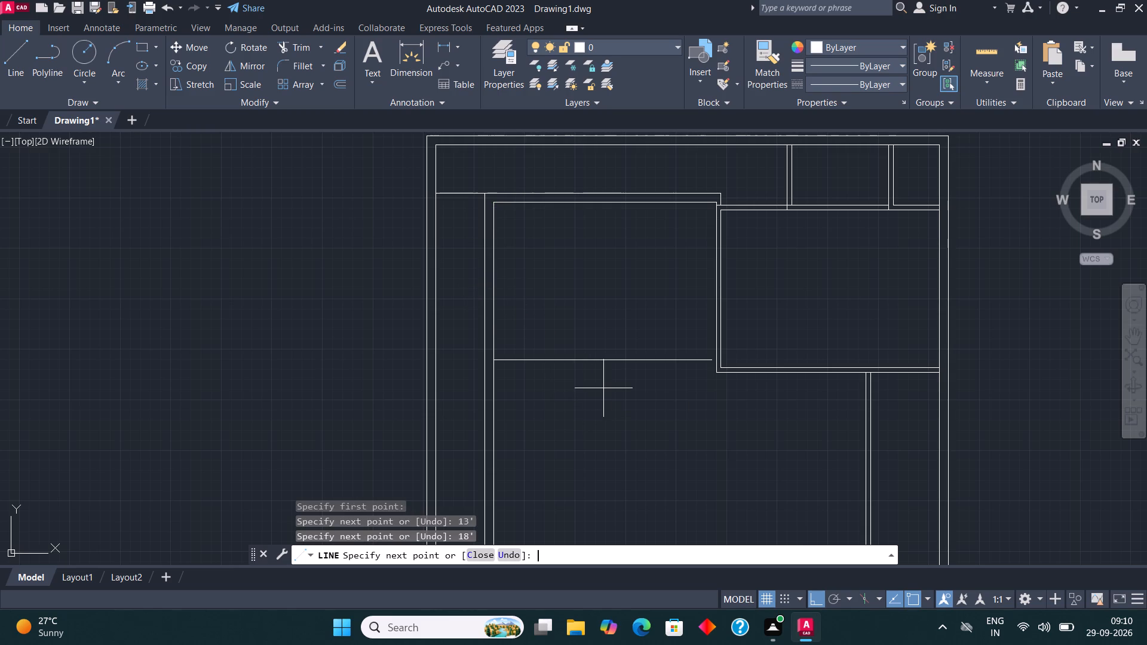
scroll(605, 386, "up", 3)
scroll(335, 449, "down", 2)
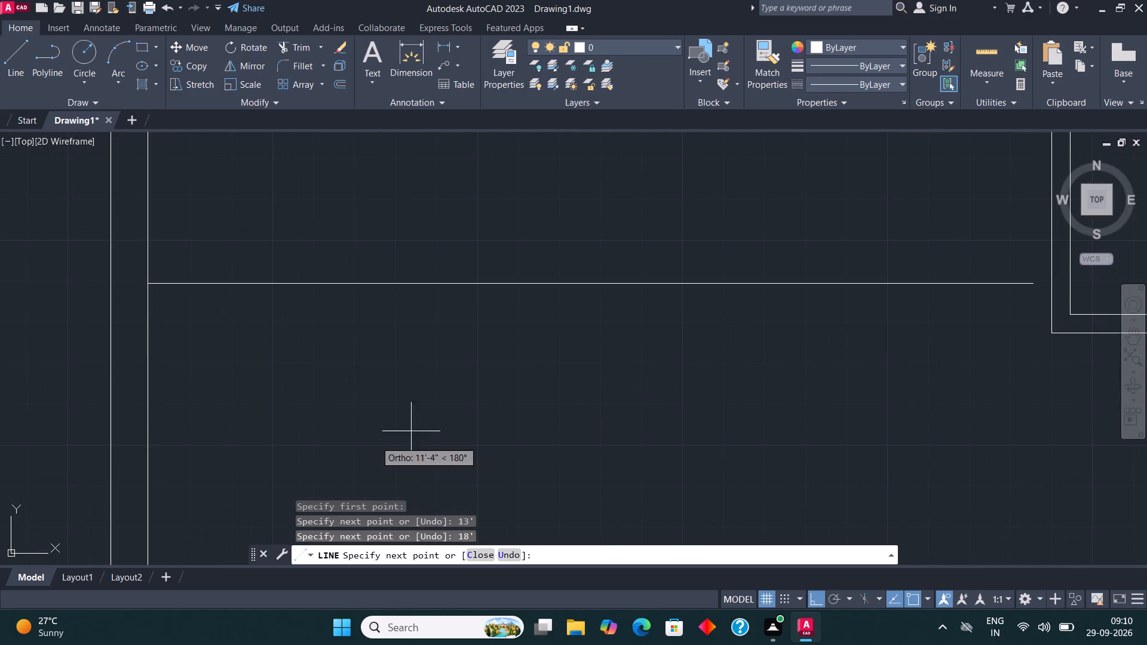
scroll(329, 449, "down", 3)
scroll(352, 436, "up", 4)
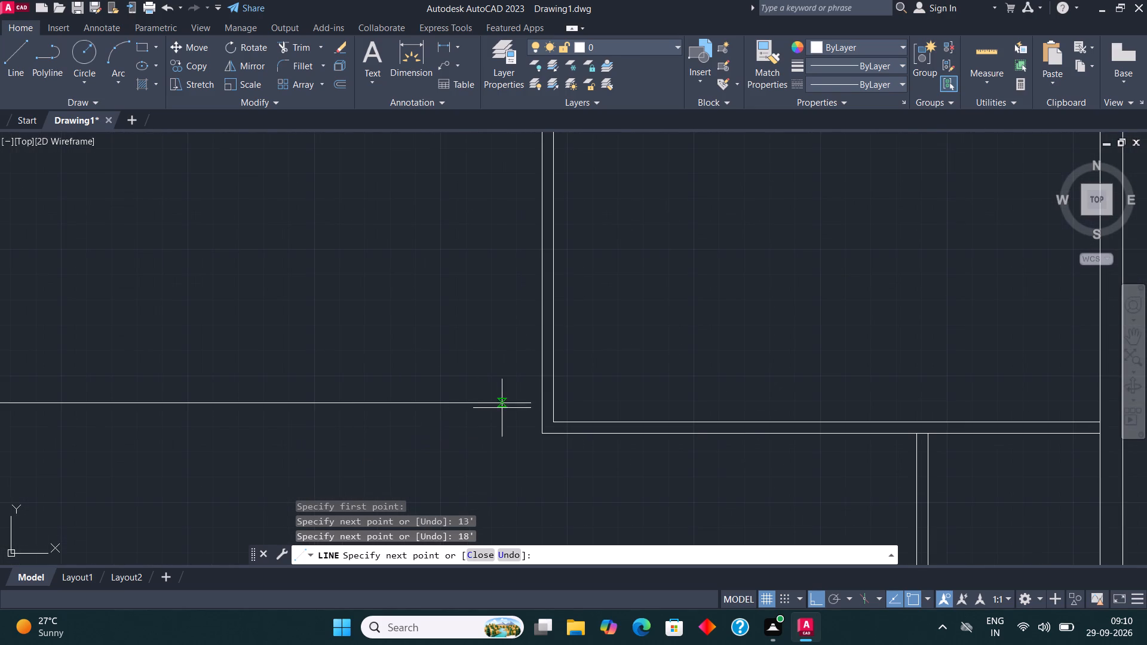
scroll(542, 406, "up", 3)
left_click(542, 400)
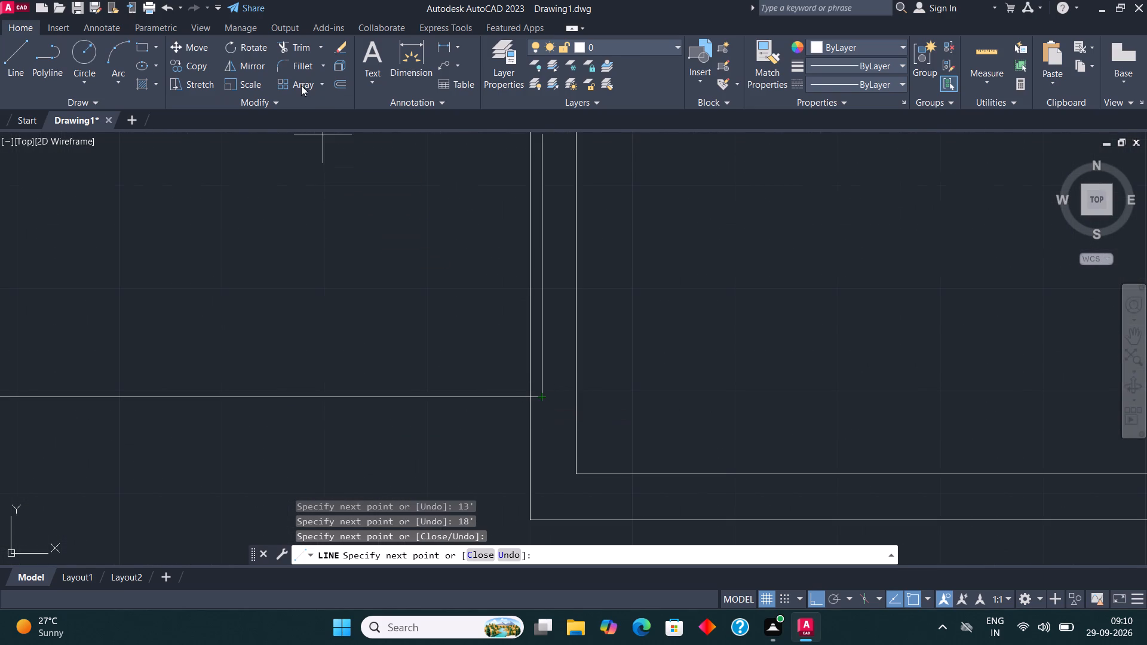
Trim the end of the new horizontal line that overshoots the adjoining room's left wall face.
left_click(296, 45)
left_click(536, 395)
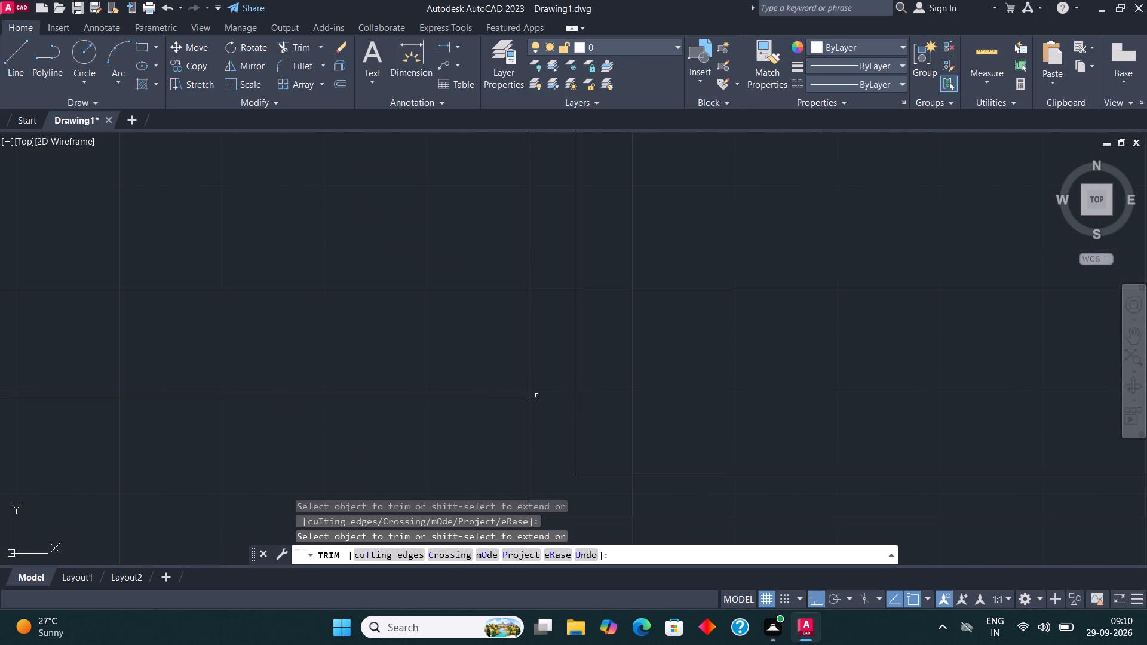
key("Escape")
Offset the upper-left room's bottom line and its short end segment 4.5" downward to form the wall.
scroll(483, 339, "down", 4)
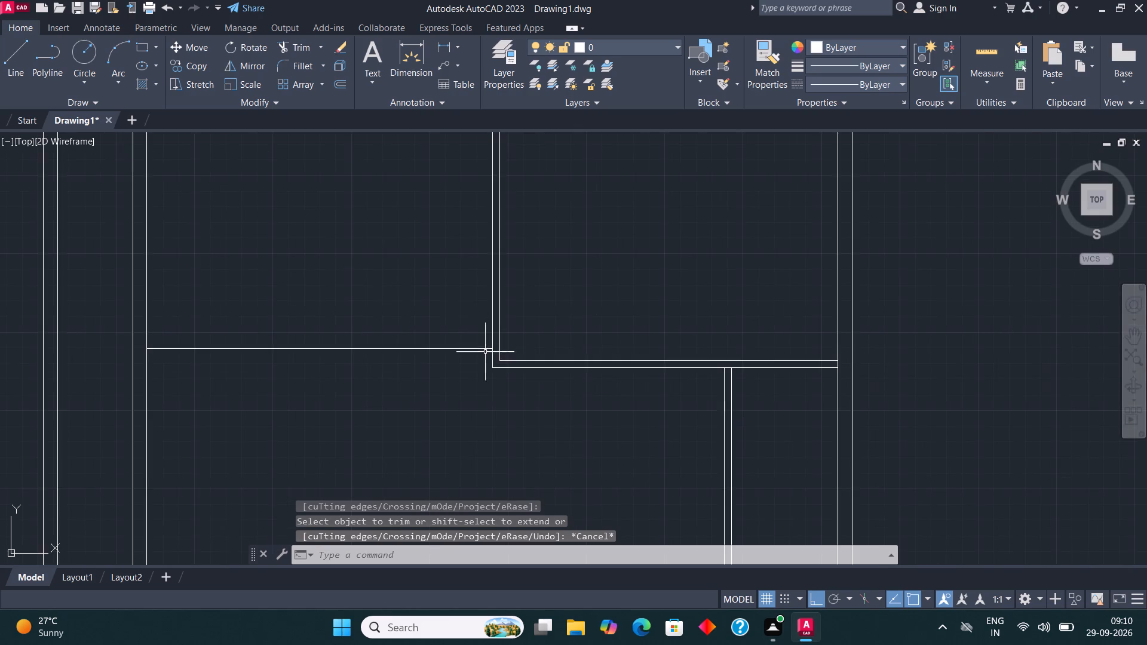
scroll(489, 379, "down", 2)
scroll(511, 431, "down", 1)
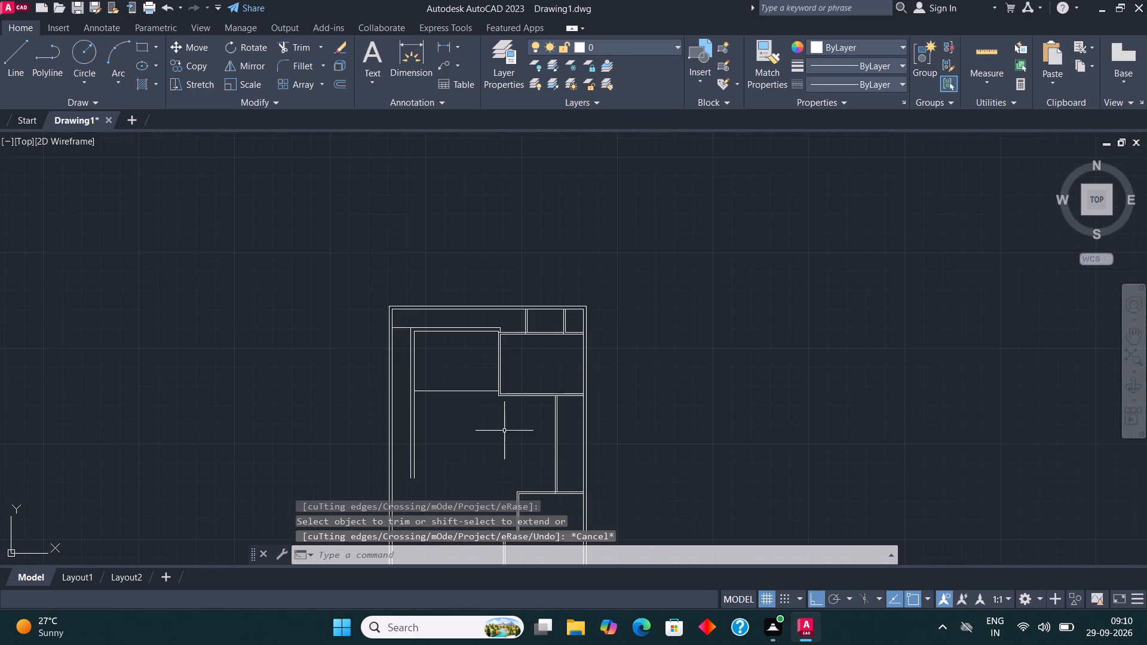
scroll(461, 401, "up", 3)
left_click(432, 387)
left_click(428, 379)
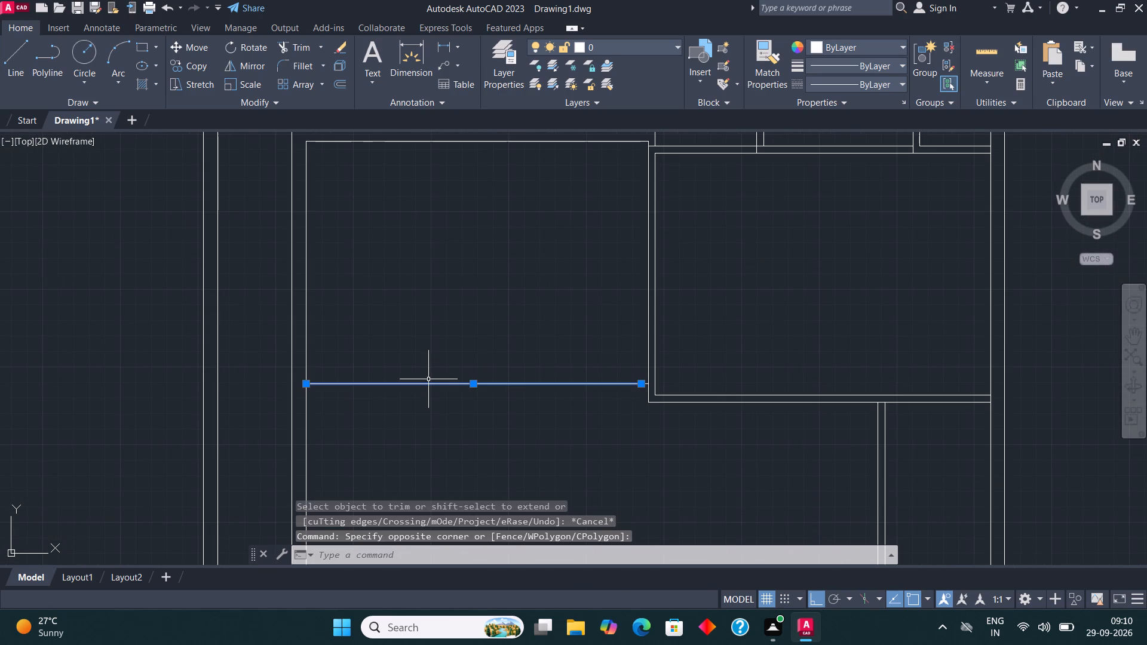
left_click(335, 81)
left_click(446, 383)
type("4.5\"")
key("Return")
left_click(446, 419)
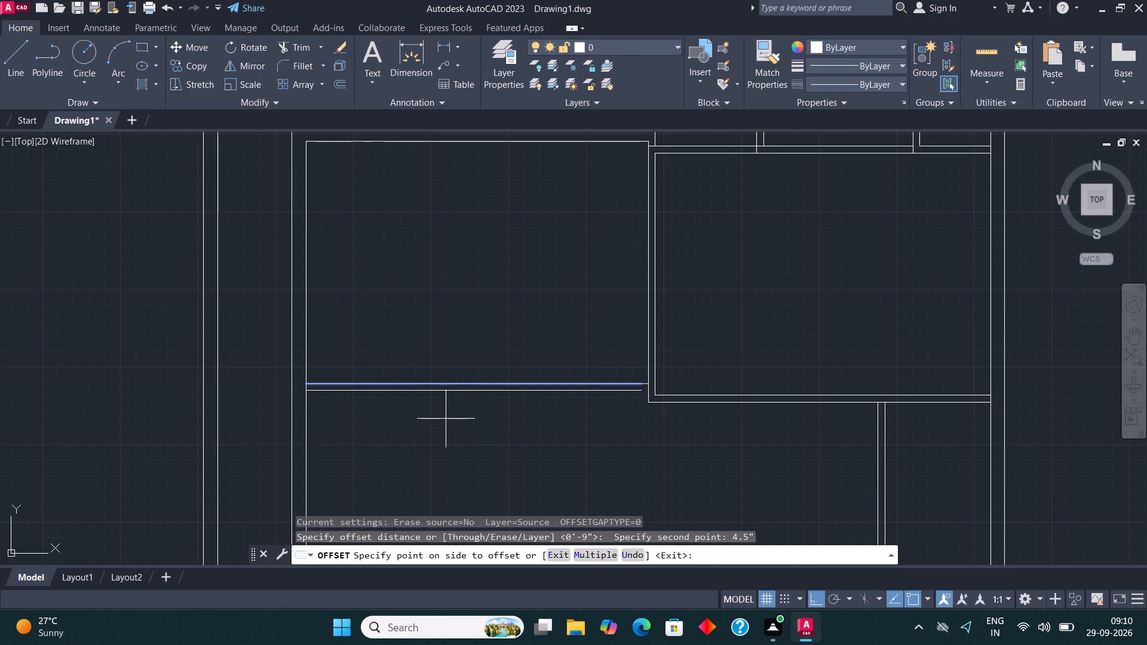
left_click(539, 413)
scroll(639, 386, "up", 2)
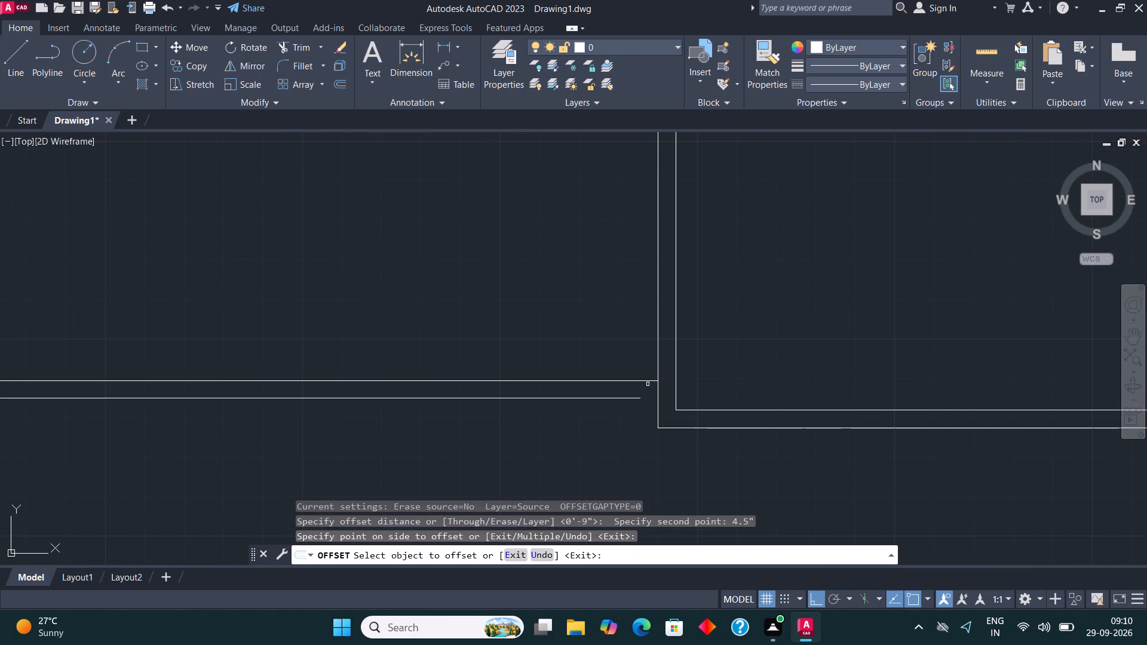
left_click(648, 383)
left_click(653, 381)
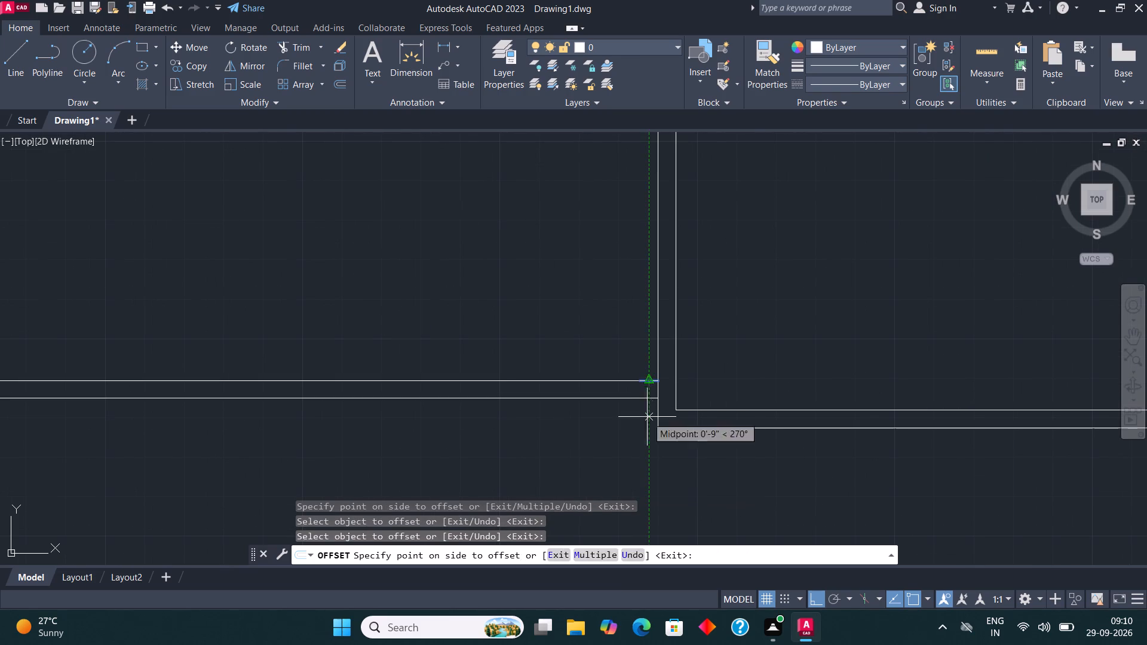
left_click(646, 417)
scroll(646, 420, "down", 3)
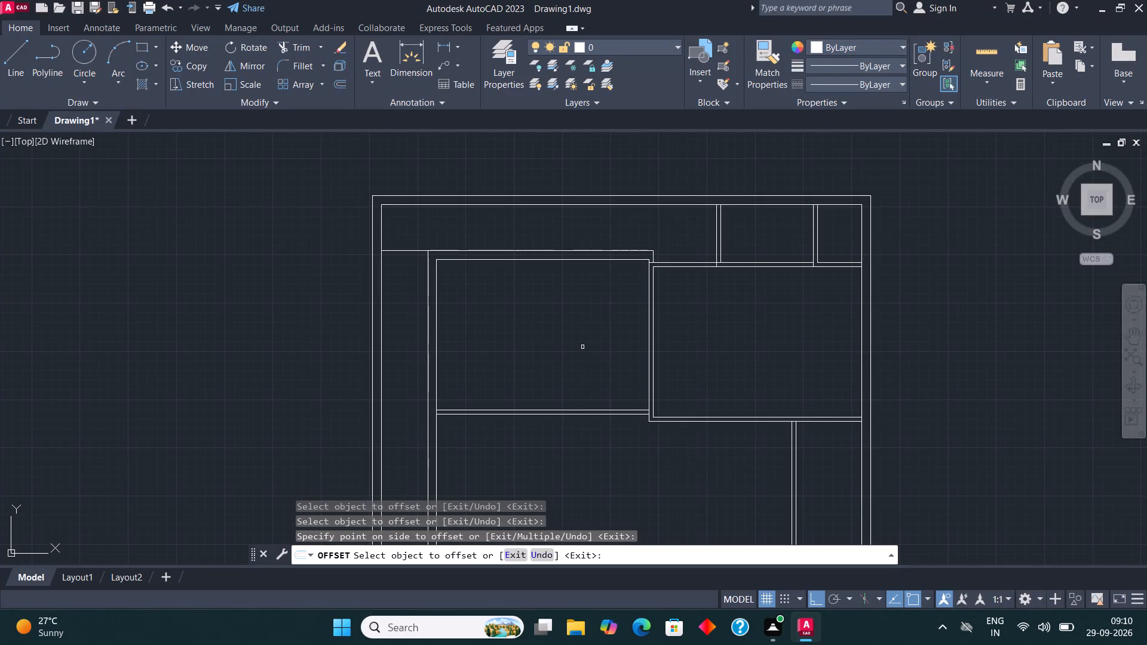
key("Escape")
Draw a small room outline below the upper-left room, from the wall's lower-left corner 5' down, 8' right and 5' up.
scroll(508, 284, "down", 1)
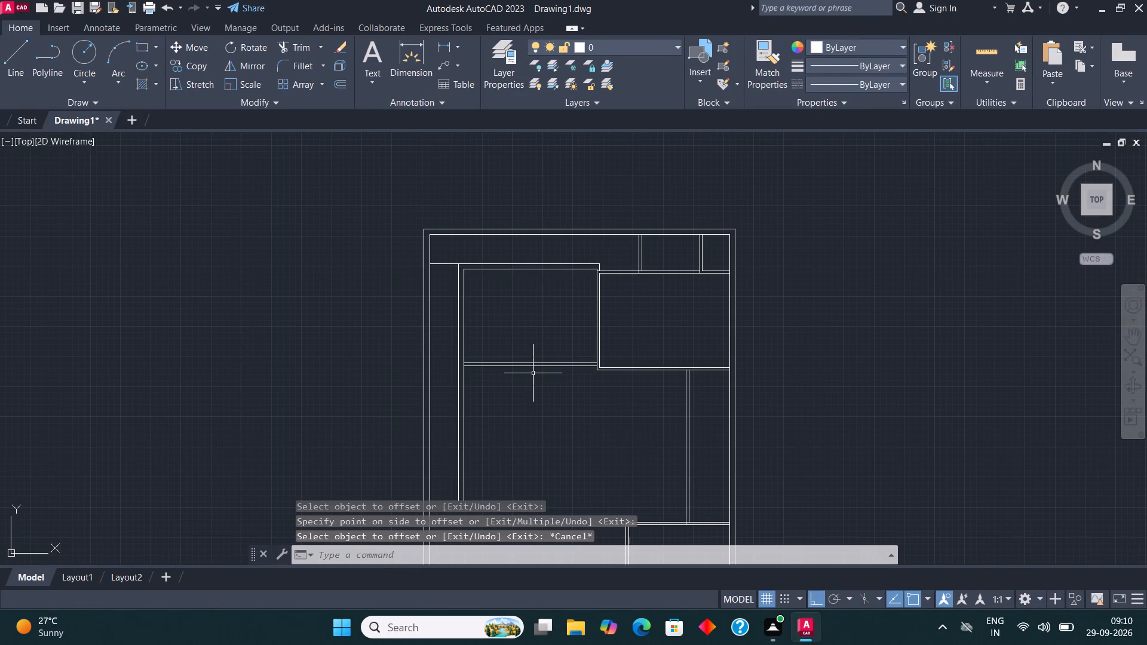
scroll(532, 330, "down", 2)
scroll(521, 362, "up", 3)
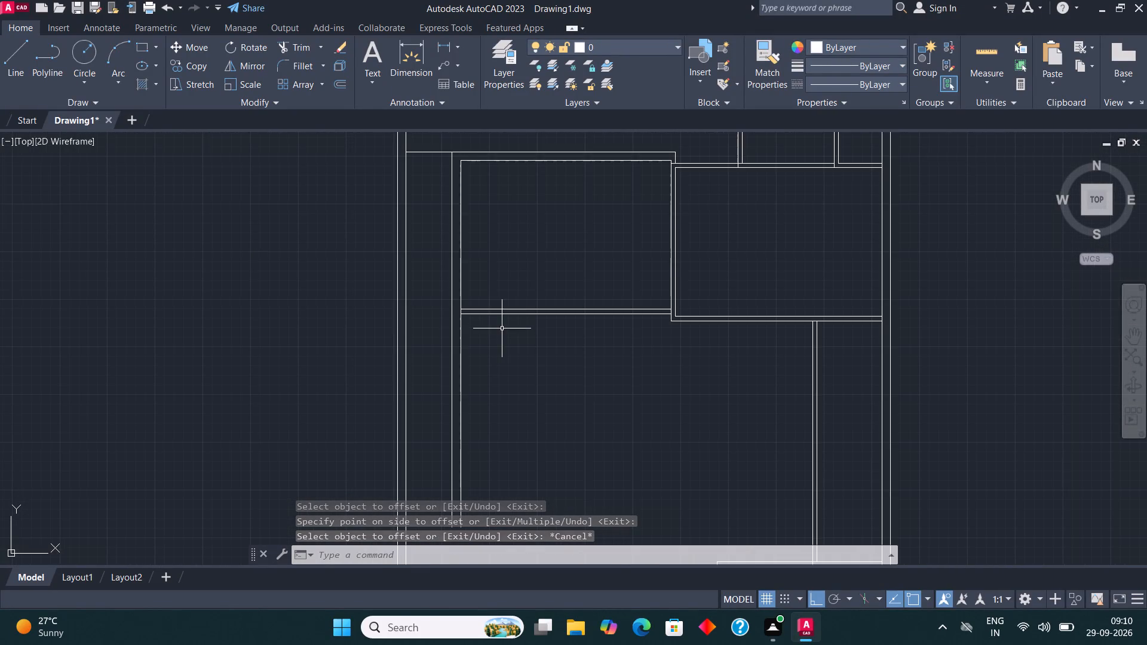
left_click(5, 50)
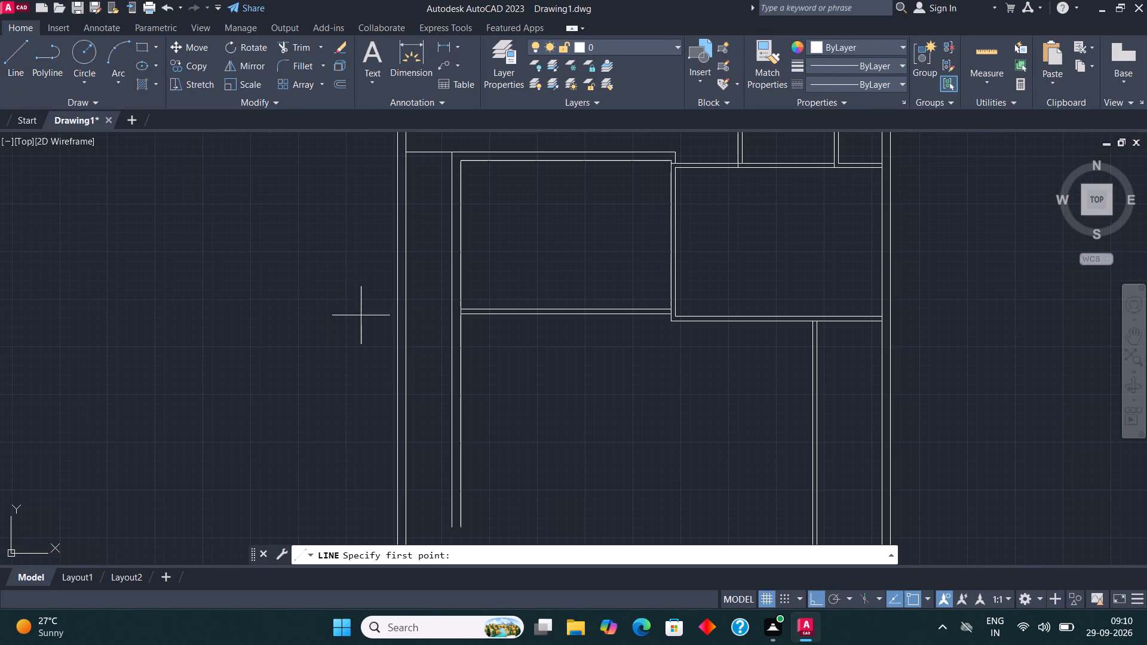
left_click(465, 316)
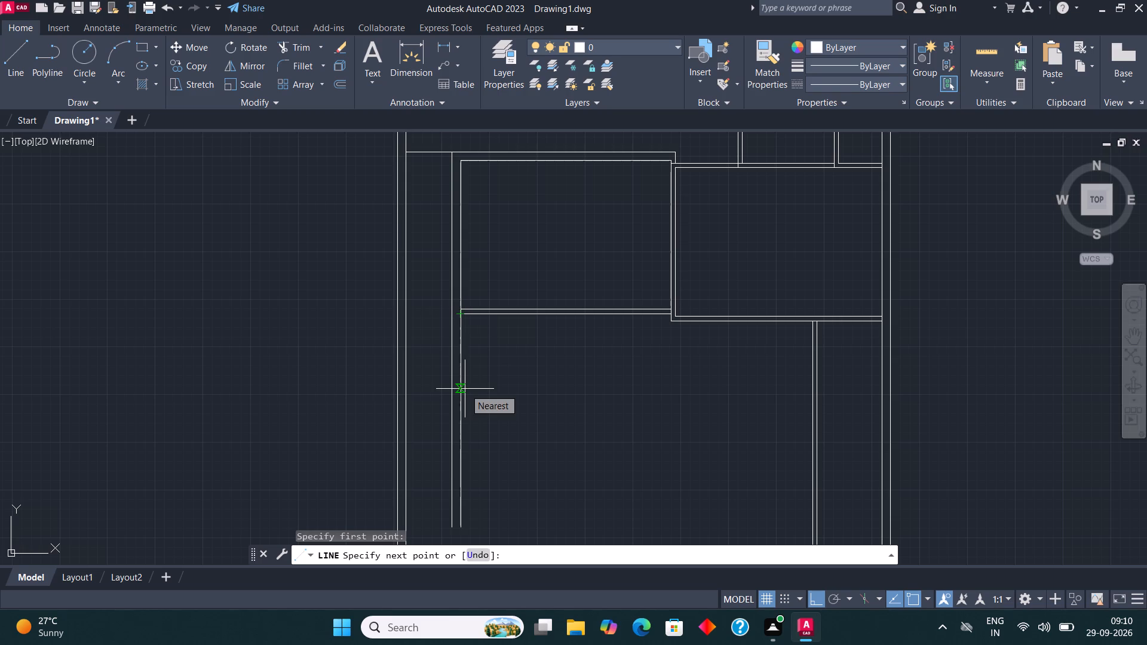
type("5'")
key("Return")
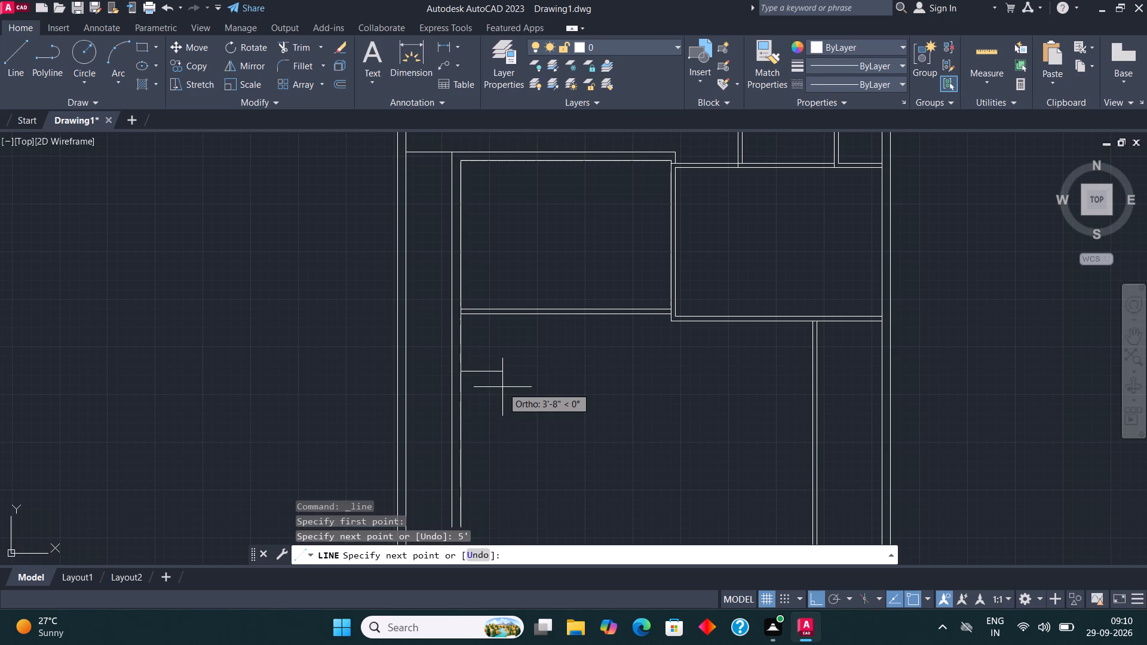
type("8'")
key("Return")
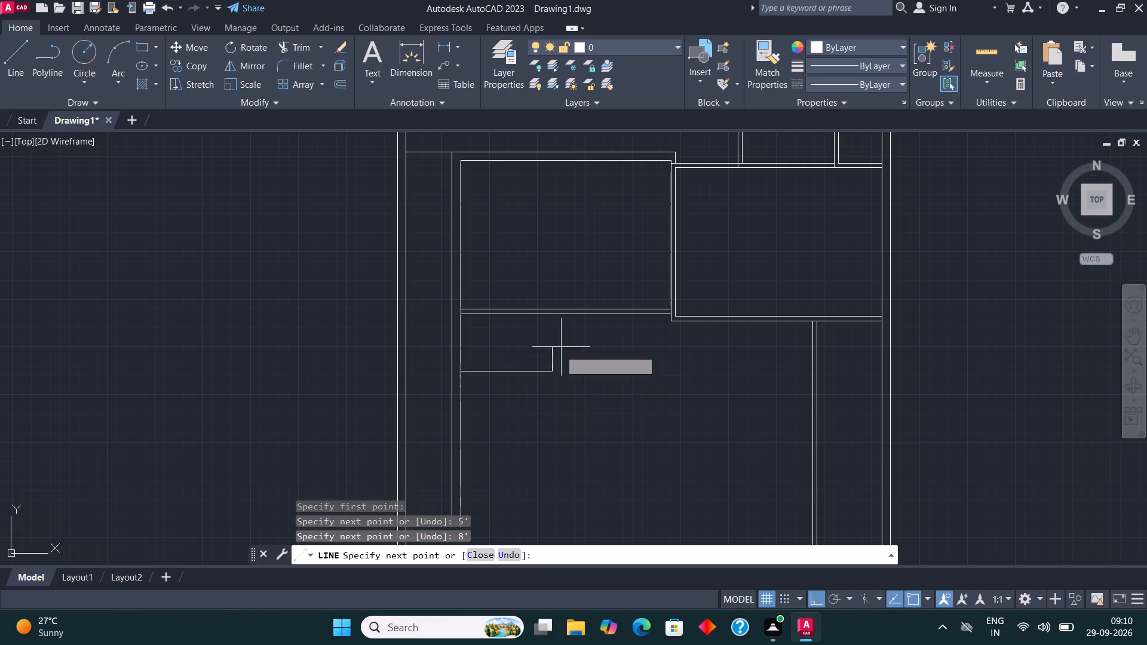
scroll(415, 437, "down", 1)
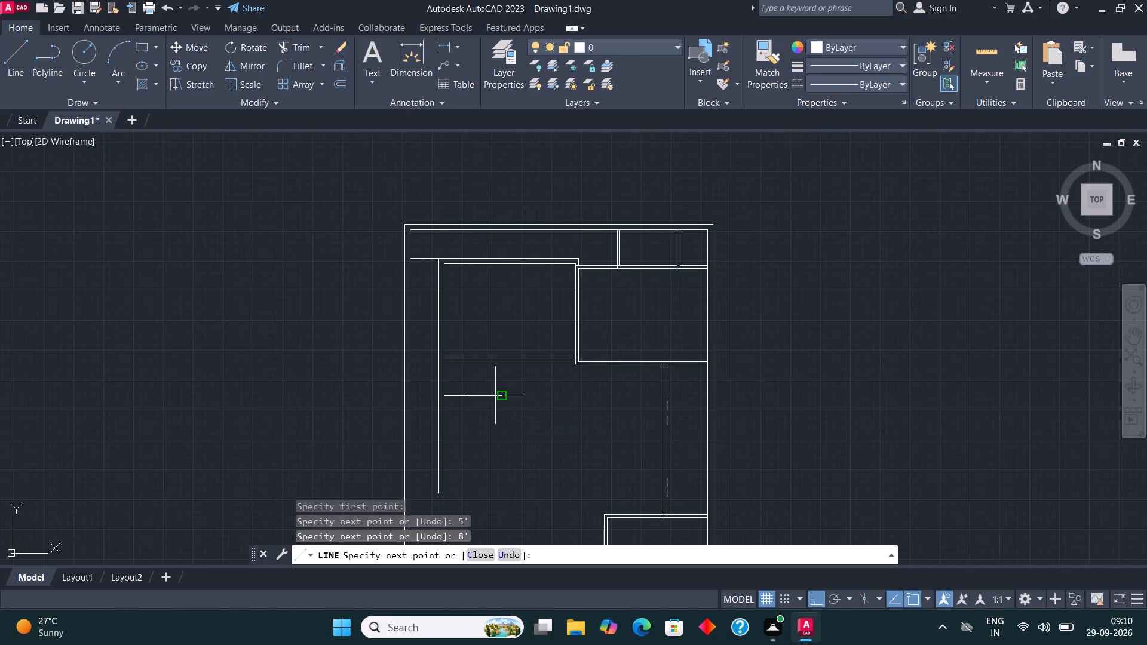
scroll(497, 381, "up", 3)
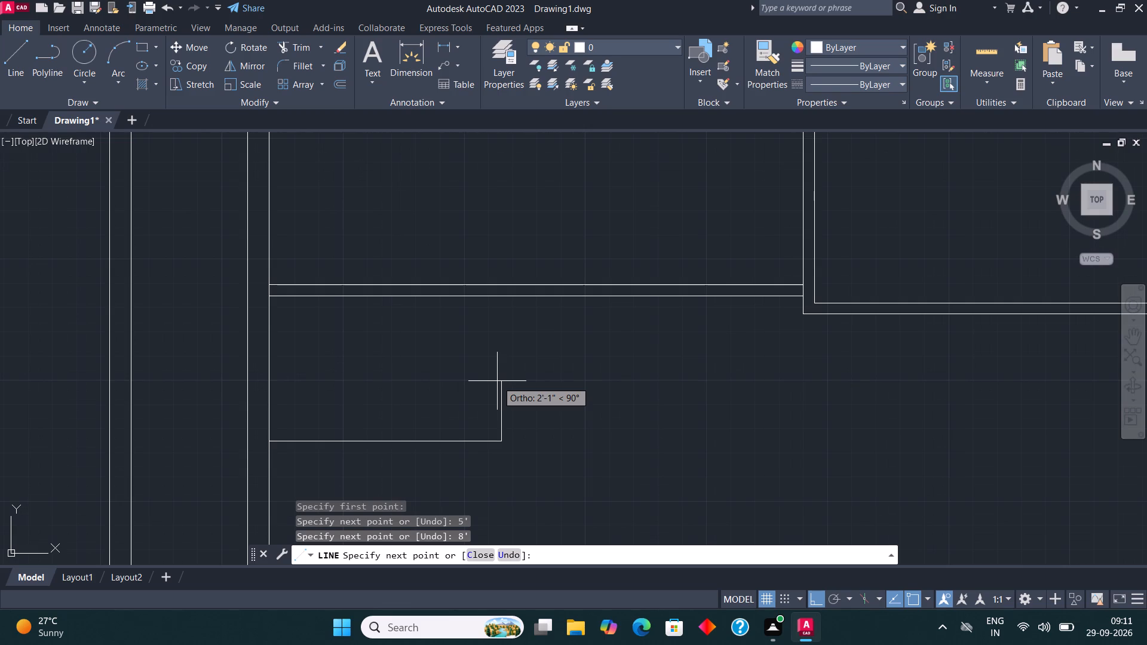
type("5'")
key("Return")
key("Escape")
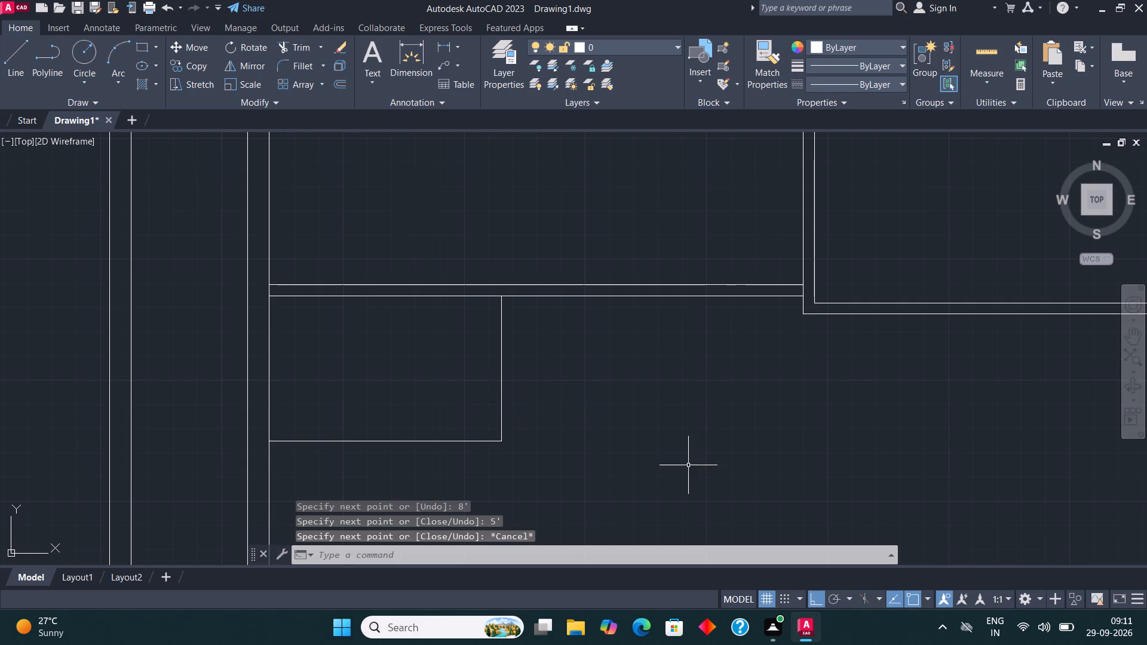
Offset the small room's bottom line 4.5" downward and its right line 4.5" to the right.
left_click(519, 450)
left_click(455, 401)
scroll(533, 346, "down", 2)
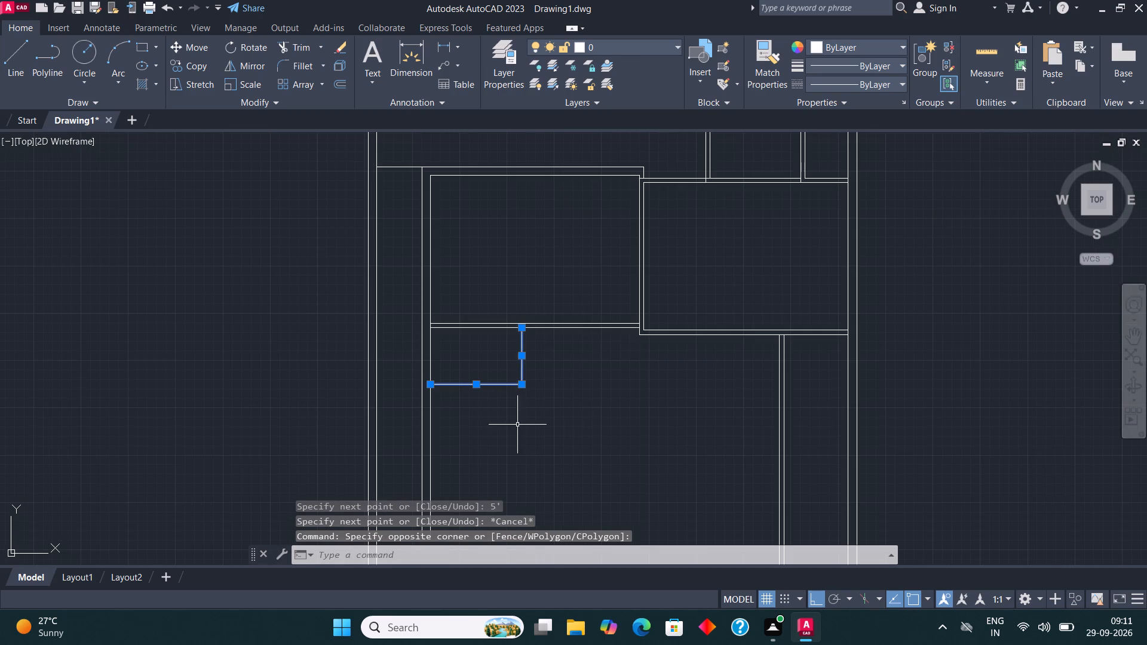
left_click(344, 79)
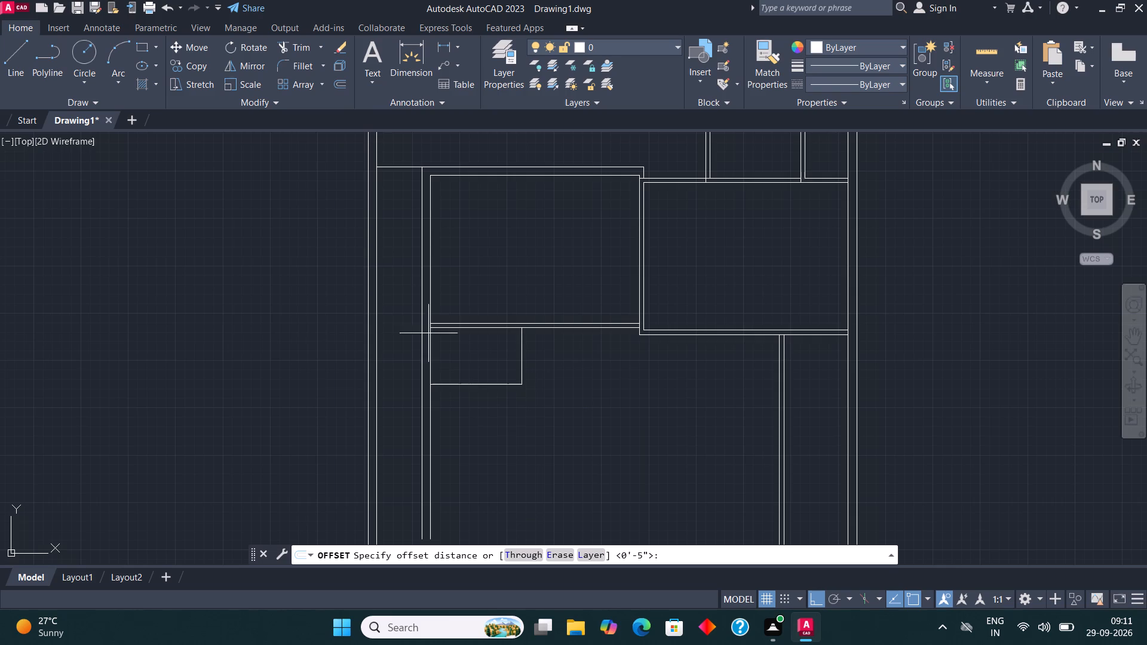
scroll(493, 397, "up", 1)
left_click(462, 374)
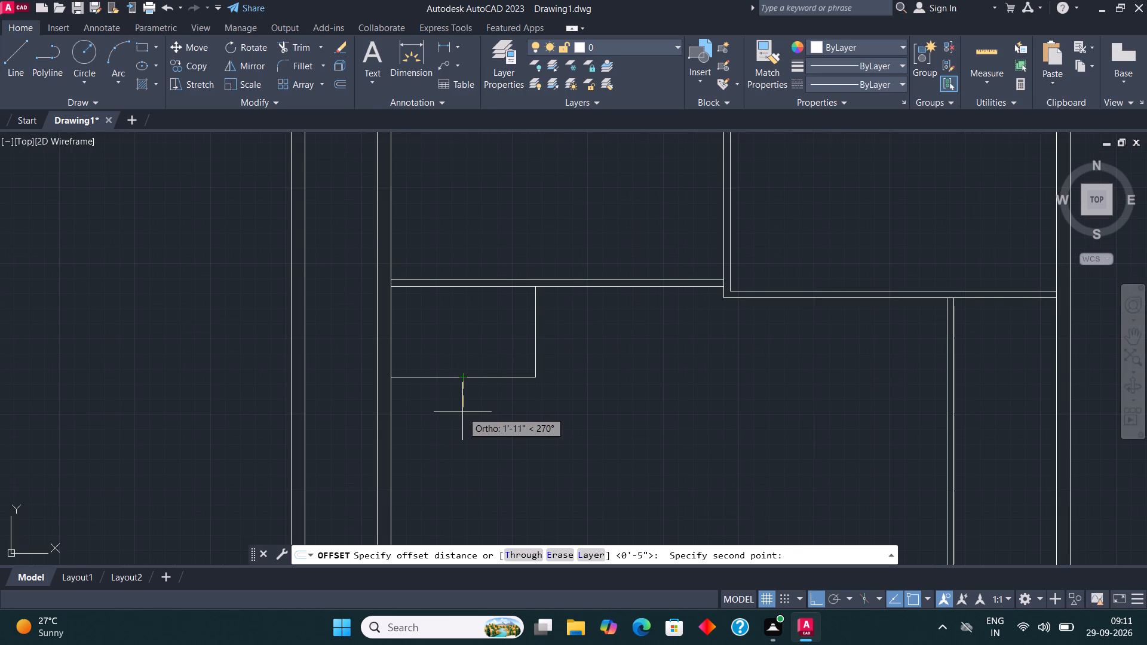
type("4.5\"")
key("Return")
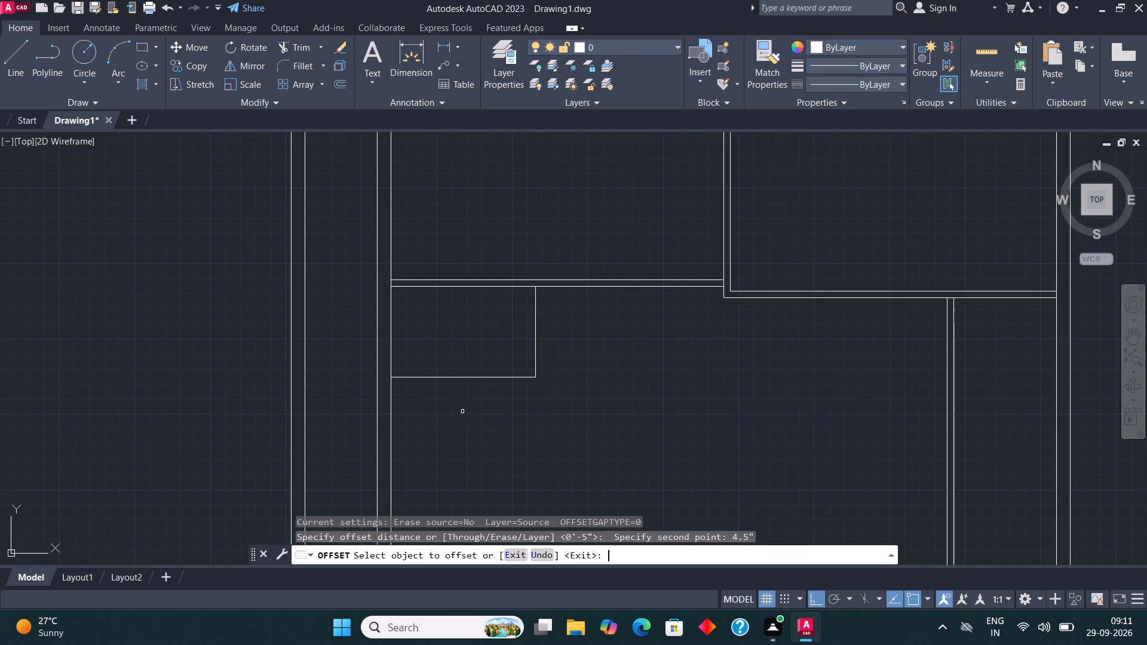
left_click(482, 377)
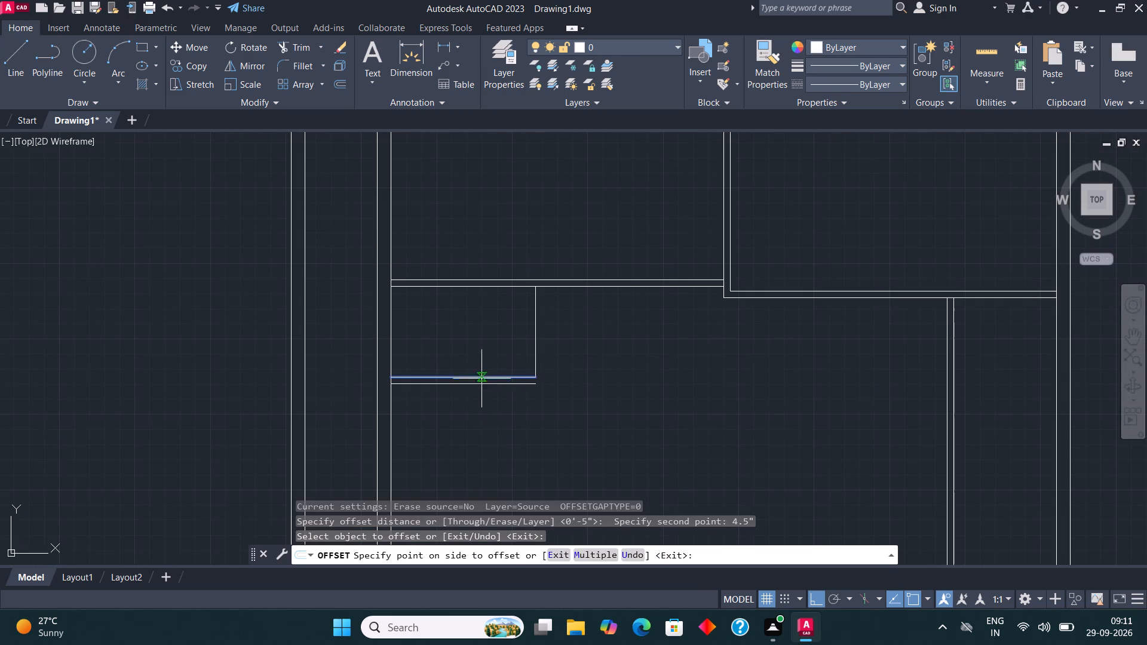
left_click(480, 417)
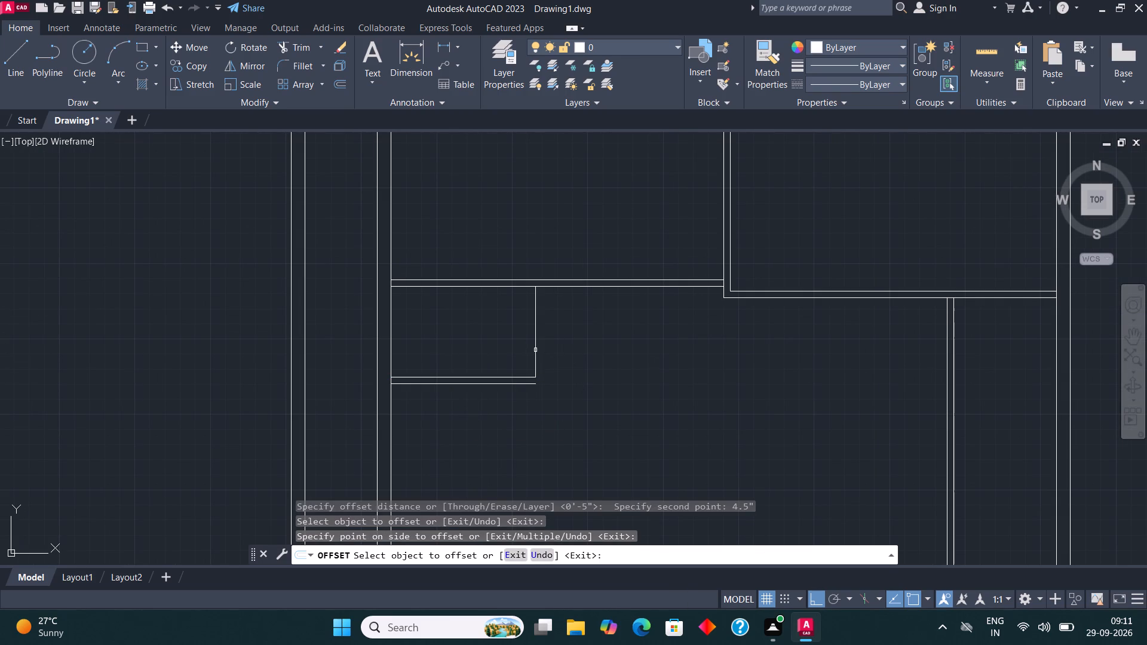
left_click(536, 345)
left_click(553, 345)
Fillet the small room's outer bottom and right offset lines so they meet in a sharp lower-right corner.
left_click(298, 66)
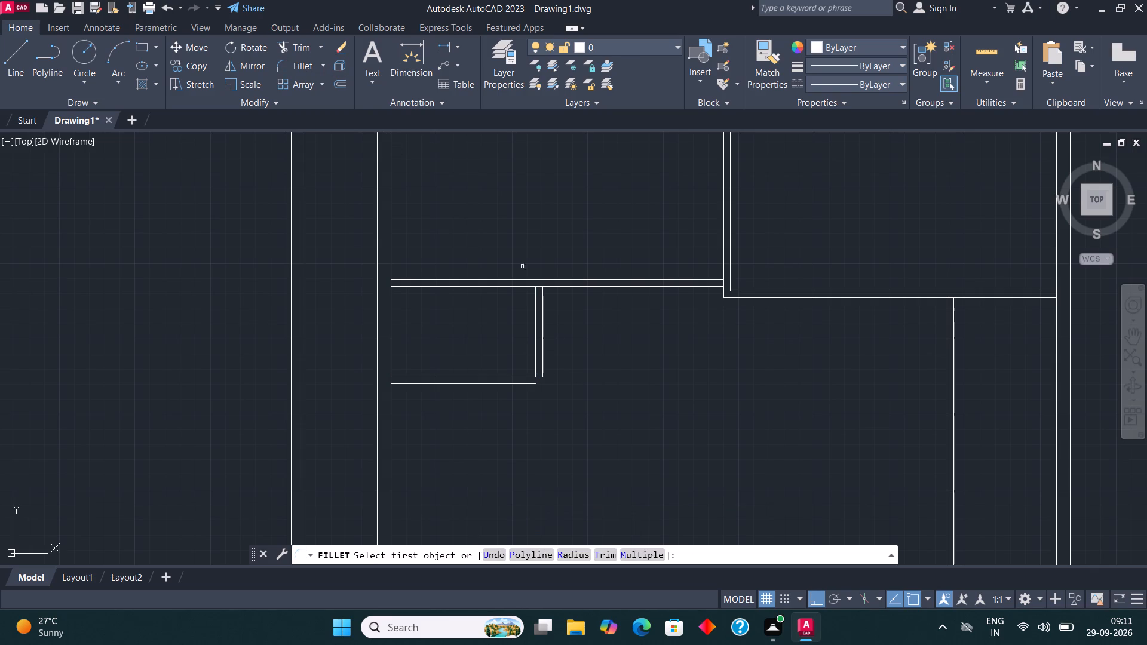
left_click(529, 388)
left_click(529, 385)
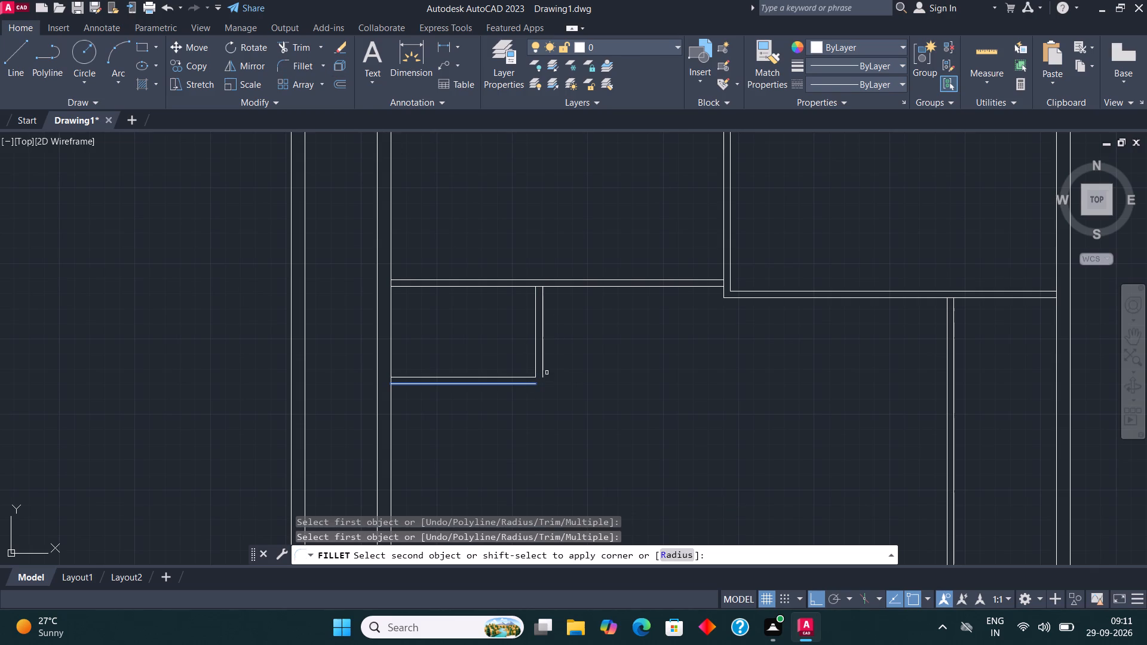
left_click(542, 364)
Draw a second small room outline from the first one's outer right wall face, level with its inner bottom line: 3.9' right, 5' up.
left_click(23, 51)
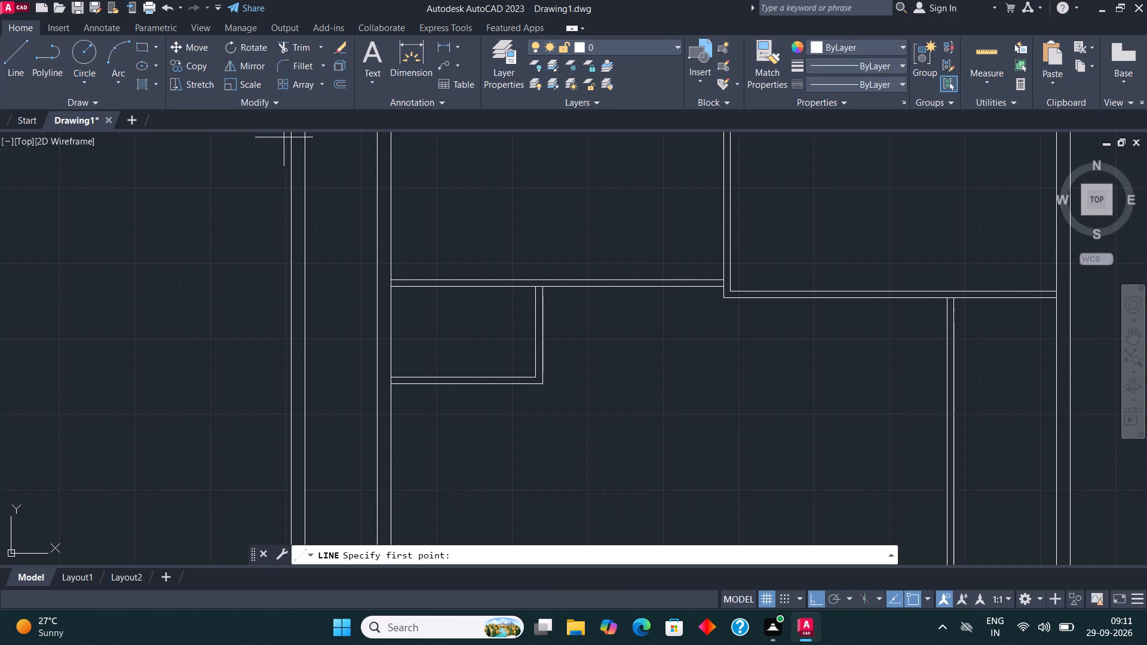
scroll(583, 378, "up", 2)
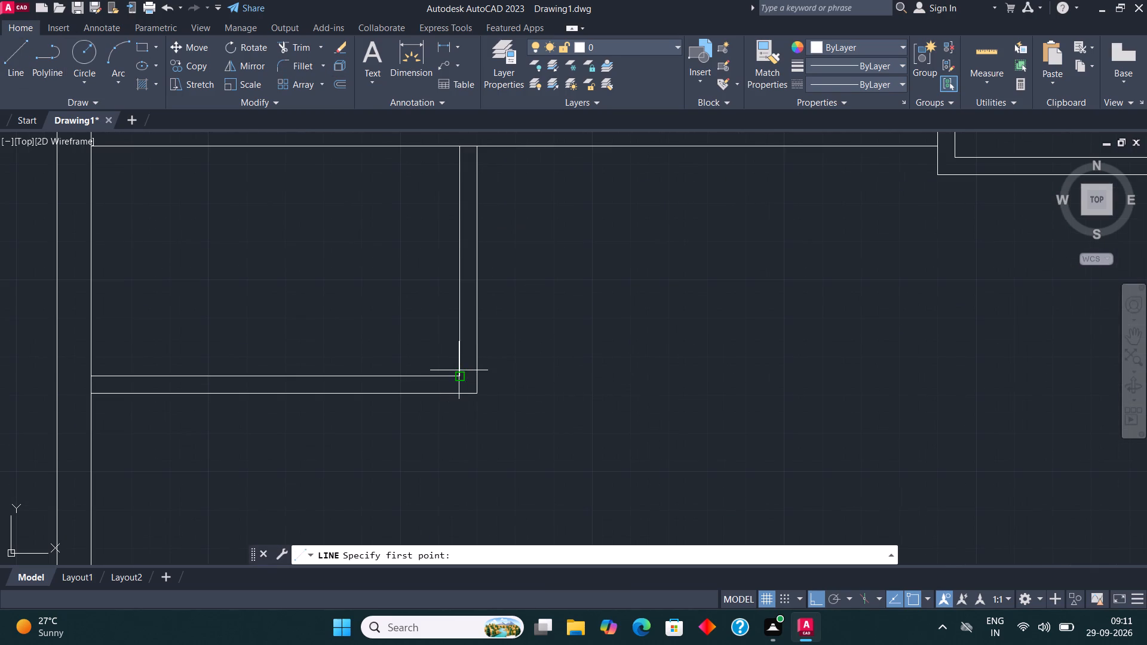
left_click(480, 371)
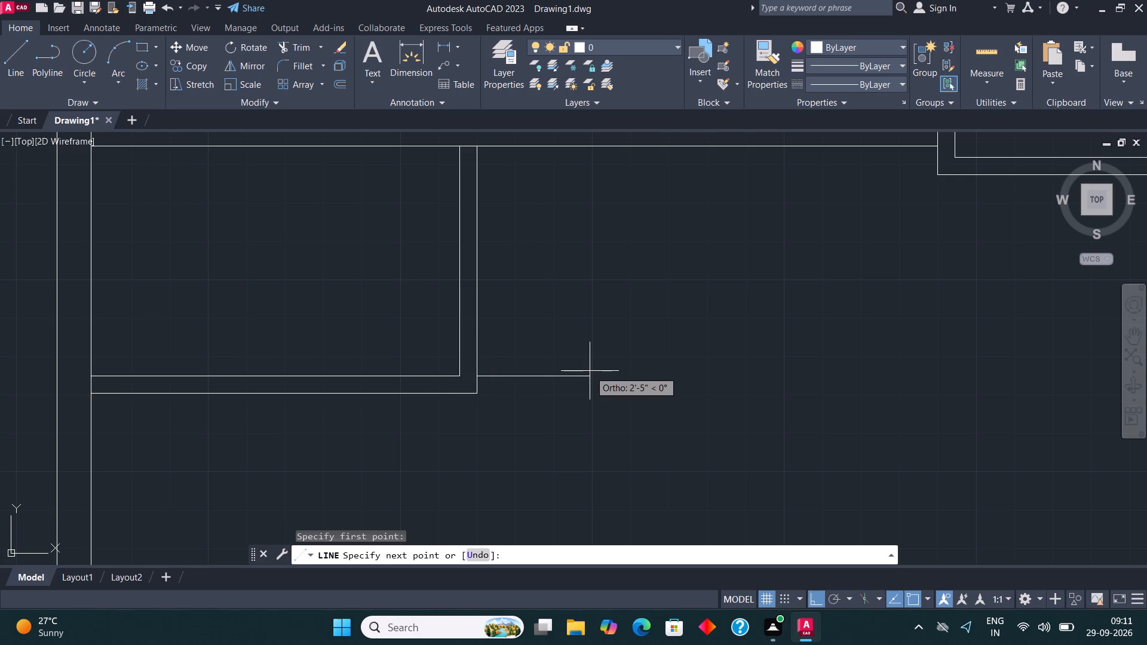
type("3.9'")
key("Return")
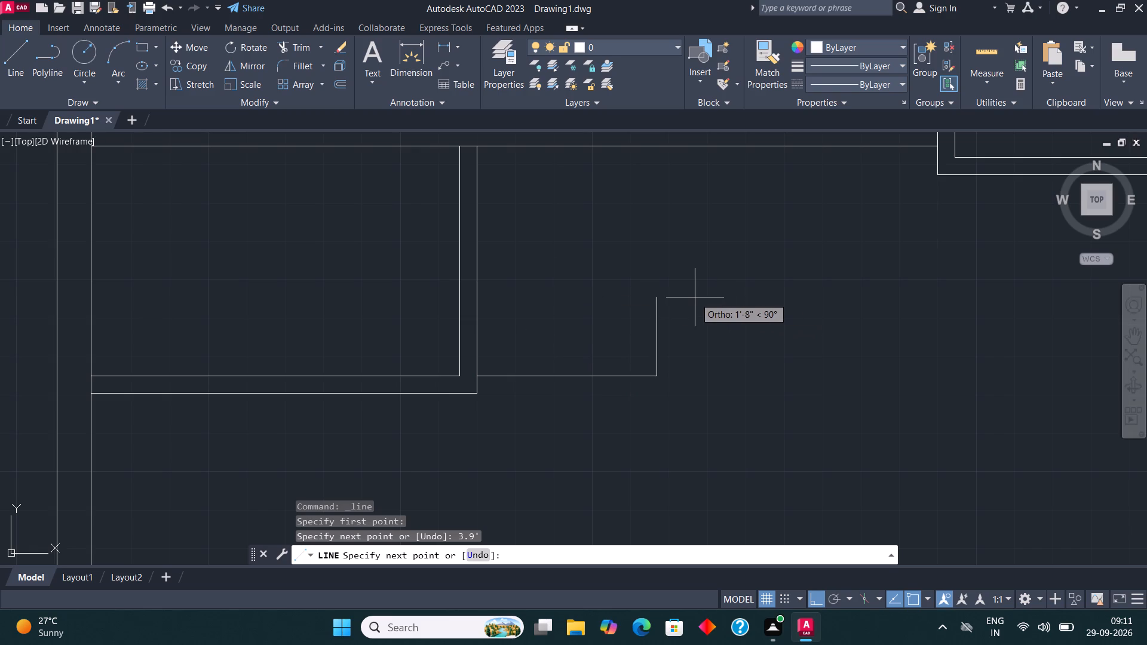
key("5")
key("apostrophe")
key("Return")
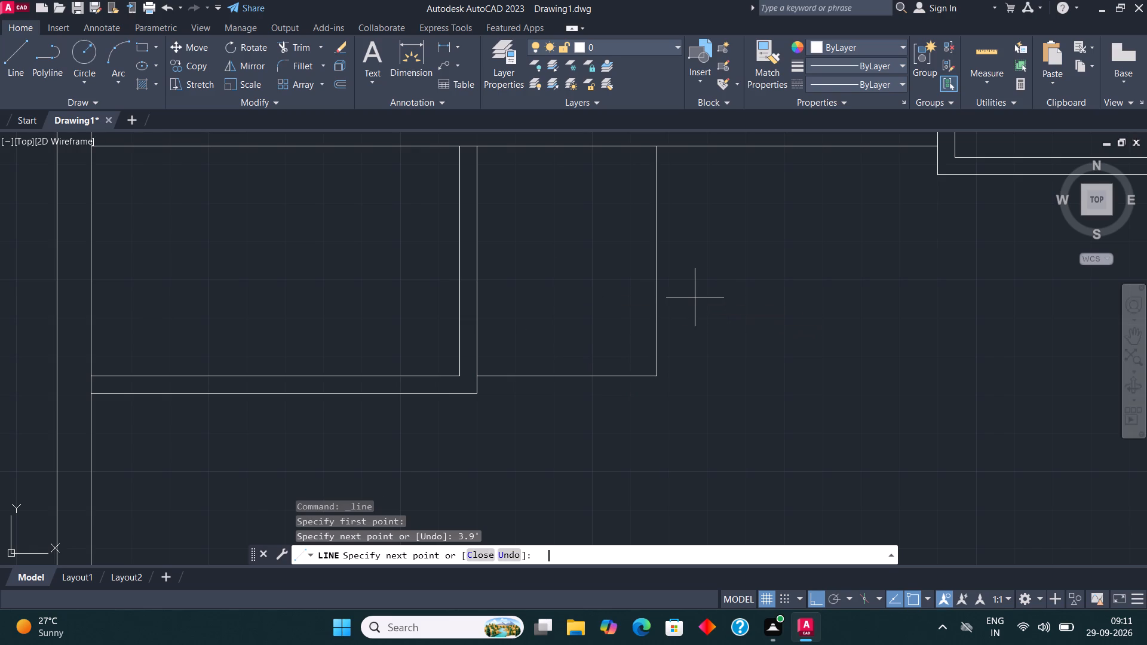
key("Escape")
Offset the second small room's bottom line 4.5" downward and its right line 4.5" to the right.
scroll(494, 339, "down", 3)
scroll(532, 347, "up", 2)
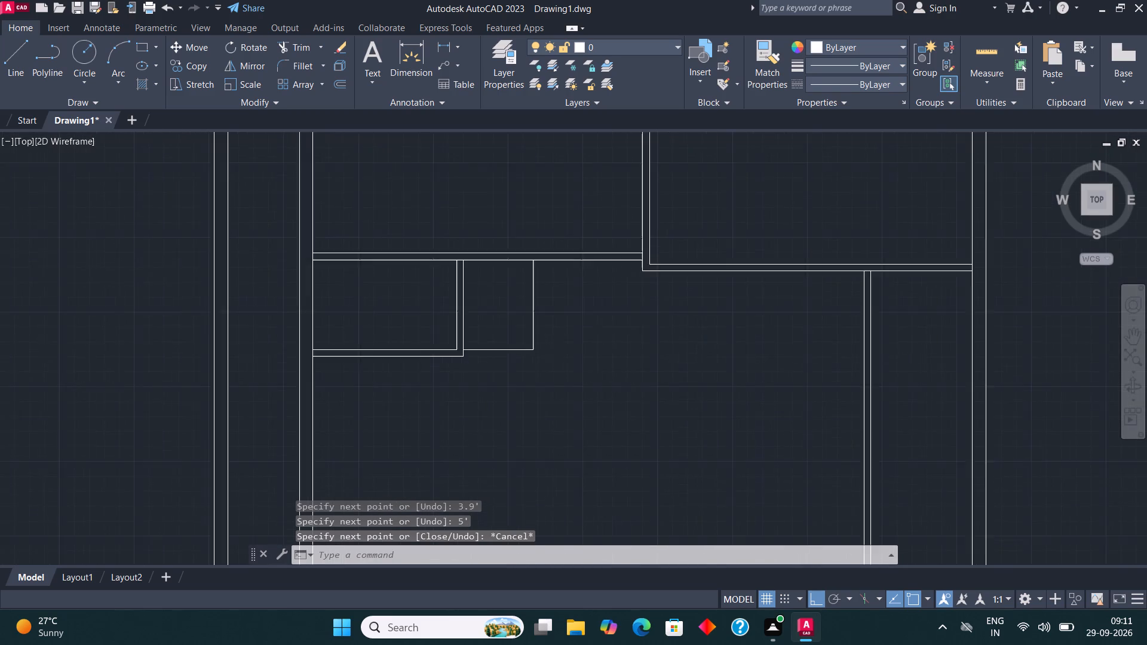
scroll(532, 347, "up", 1)
left_click_drag(548, 363, 541, 358)
left_click(516, 318)
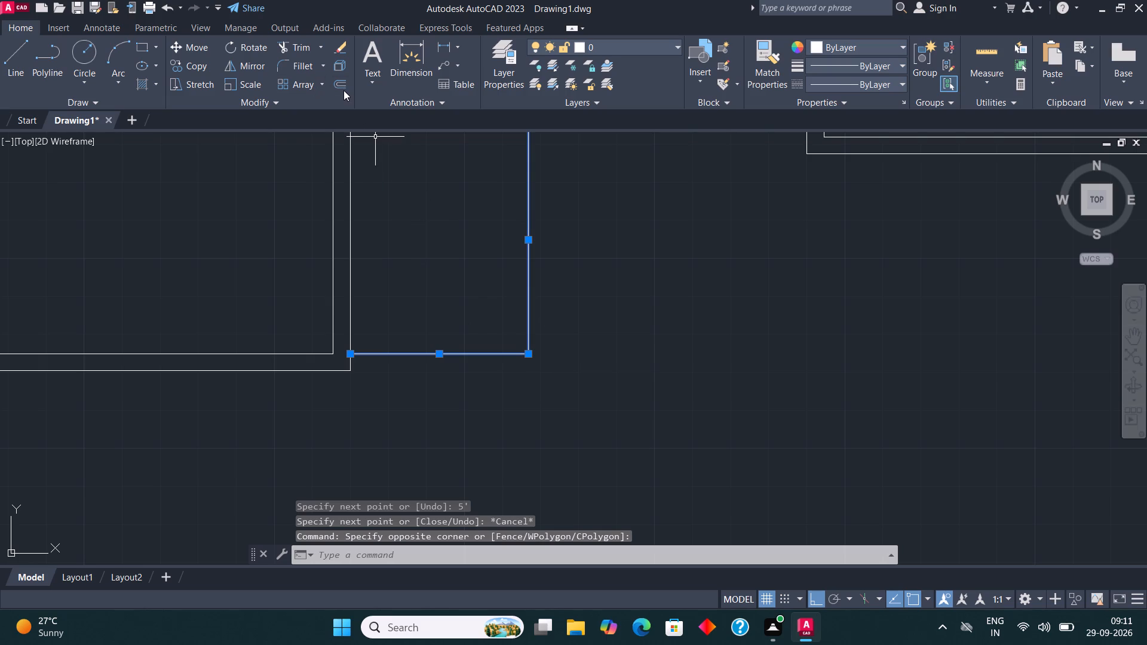
left_click(344, 90)
left_click(424, 357)
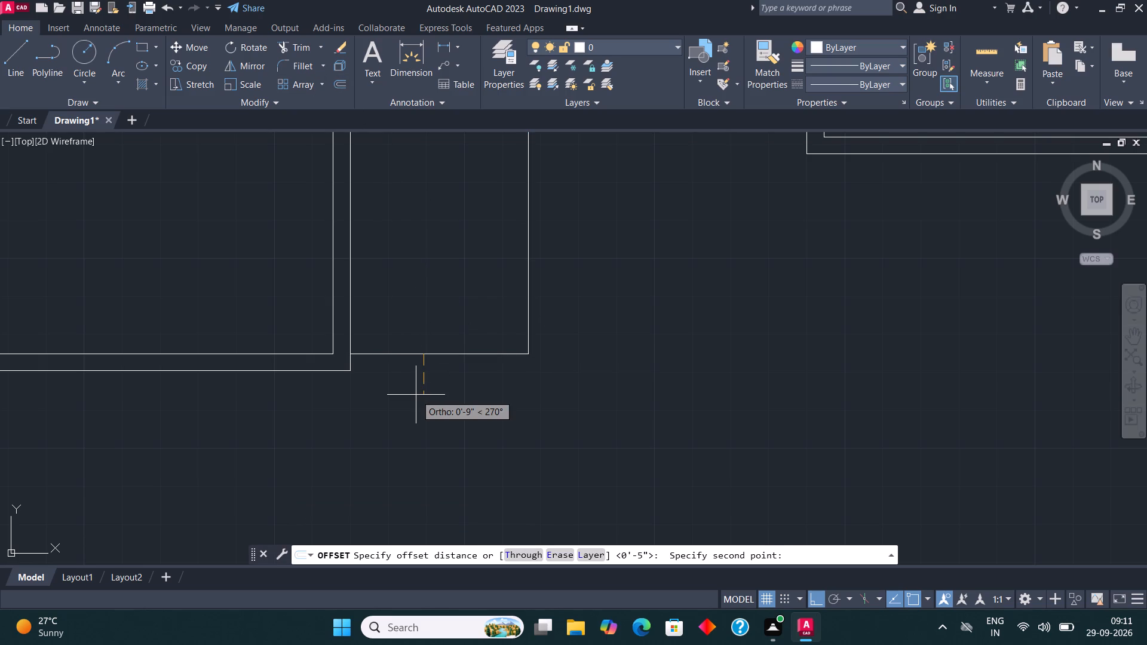
type("4.5\"")
key("Return")
left_click(438, 354)
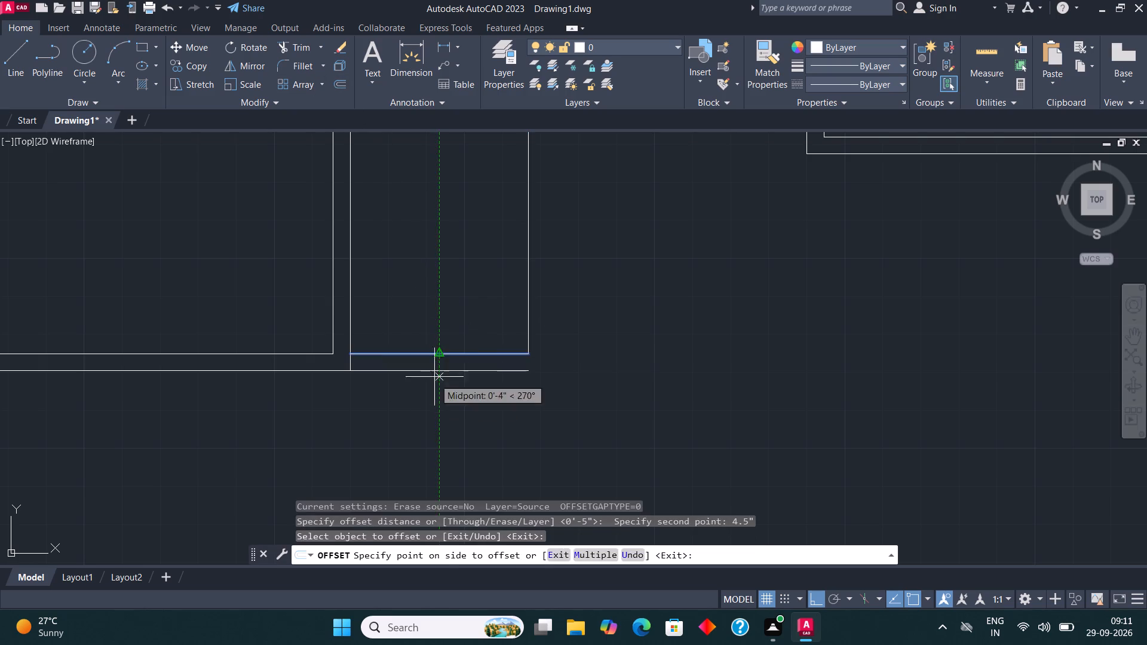
left_click(433, 384)
left_click(530, 291)
left_click(625, 267)
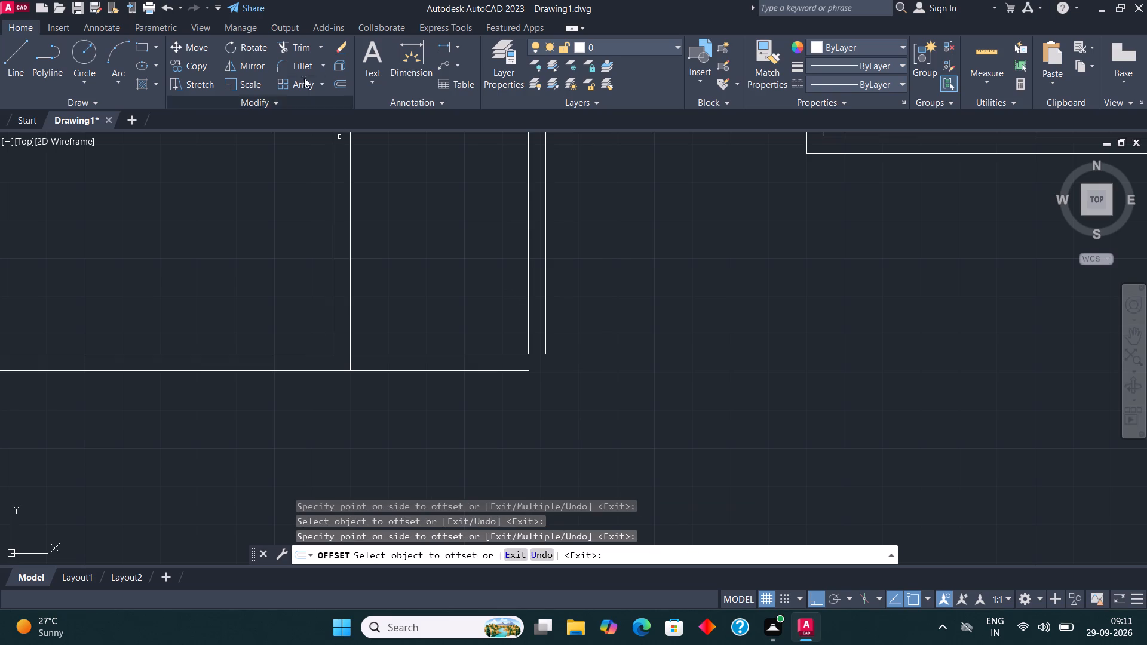
Fillet the second small room's outer offset lines so they meet in a sharp lower-right corner.
left_click(299, 67)
left_click(545, 303)
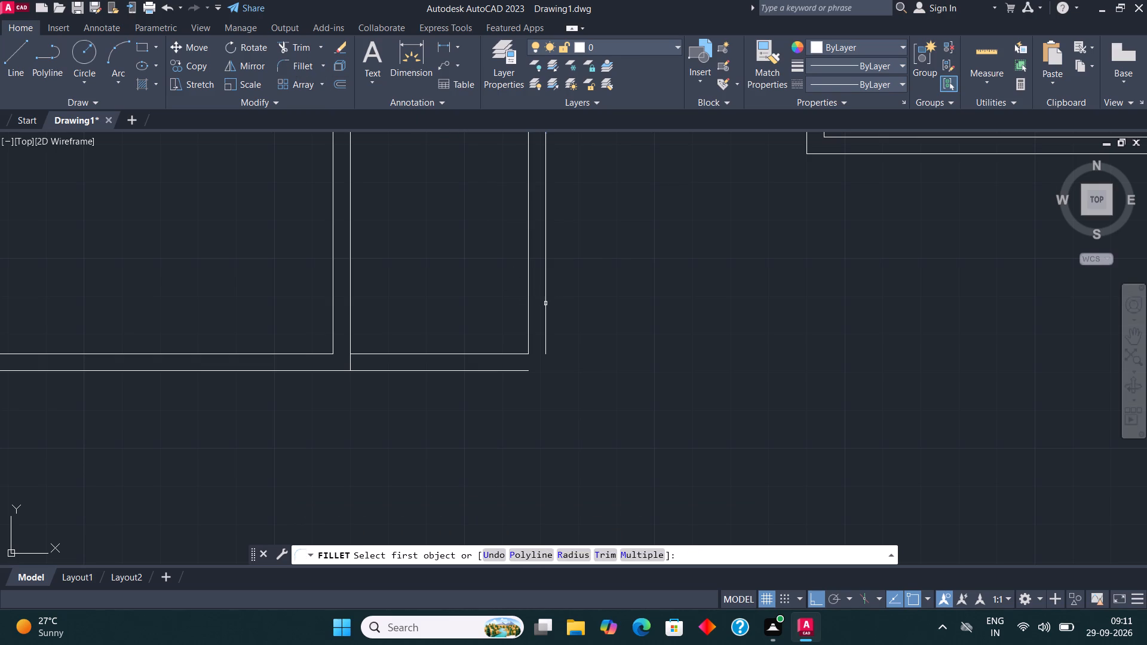
left_click(516, 368)
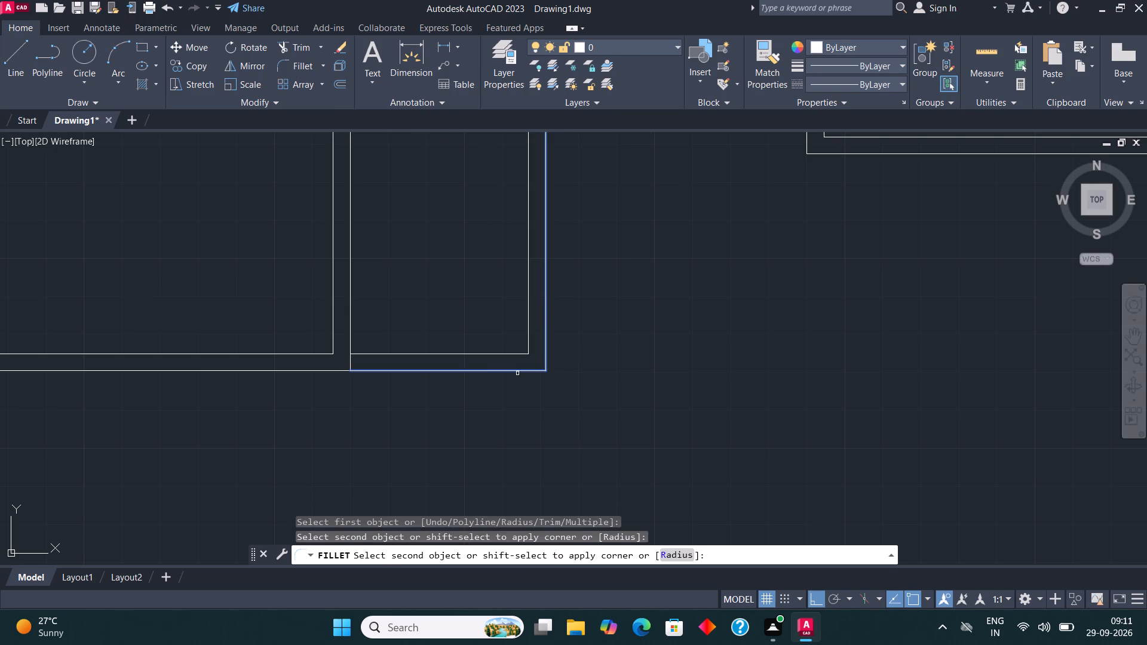
left_click(517, 373)
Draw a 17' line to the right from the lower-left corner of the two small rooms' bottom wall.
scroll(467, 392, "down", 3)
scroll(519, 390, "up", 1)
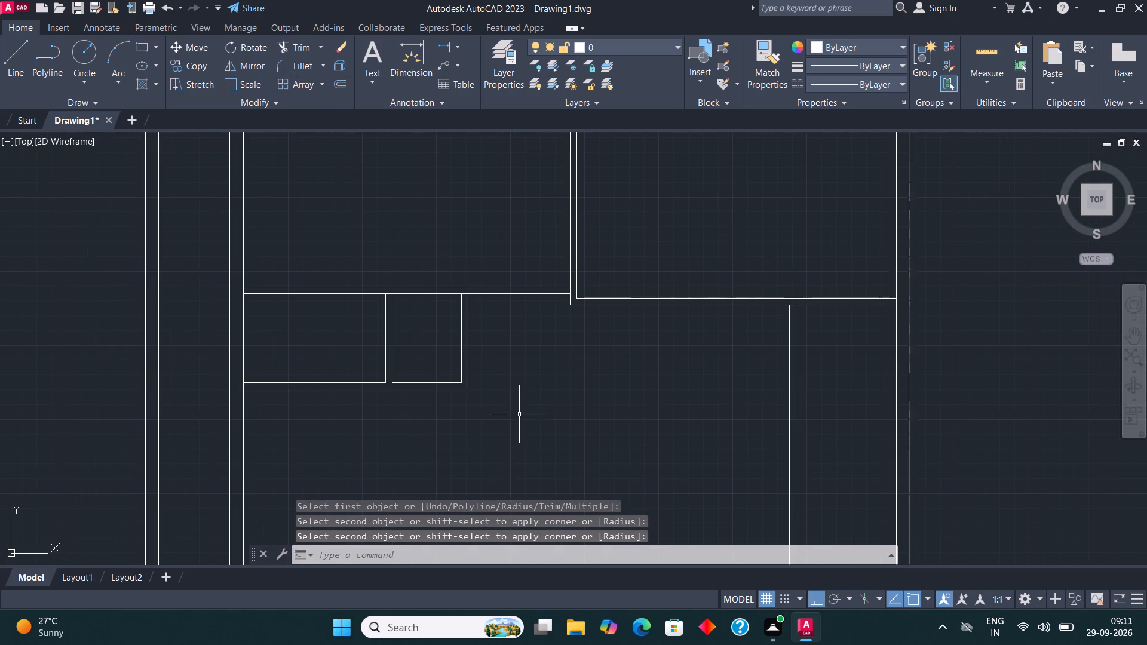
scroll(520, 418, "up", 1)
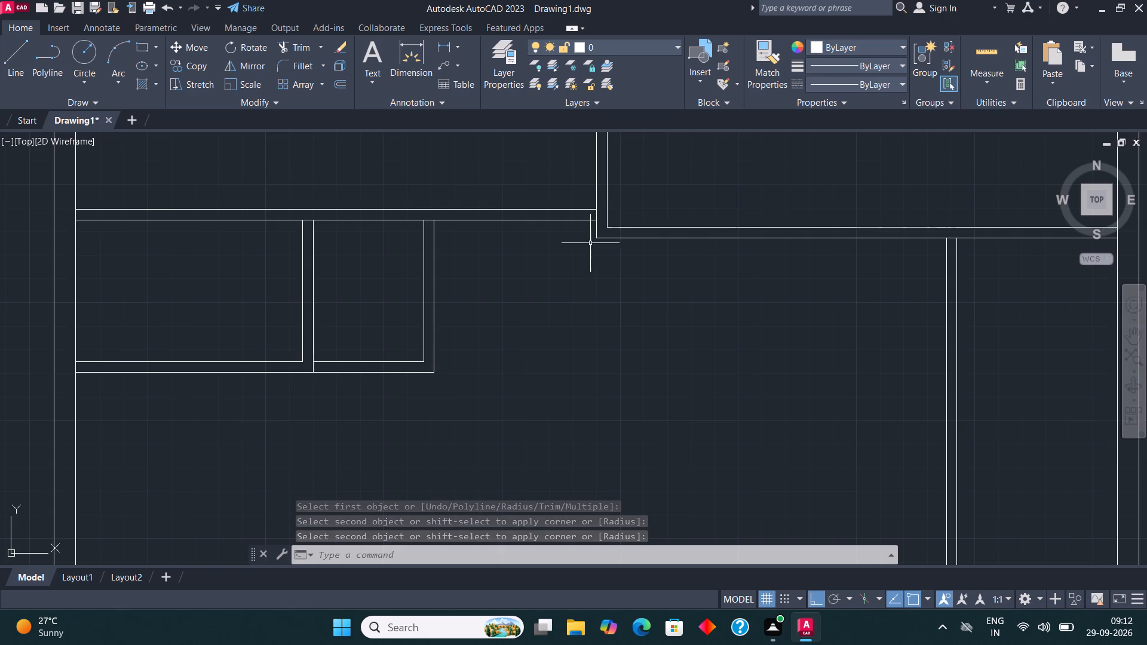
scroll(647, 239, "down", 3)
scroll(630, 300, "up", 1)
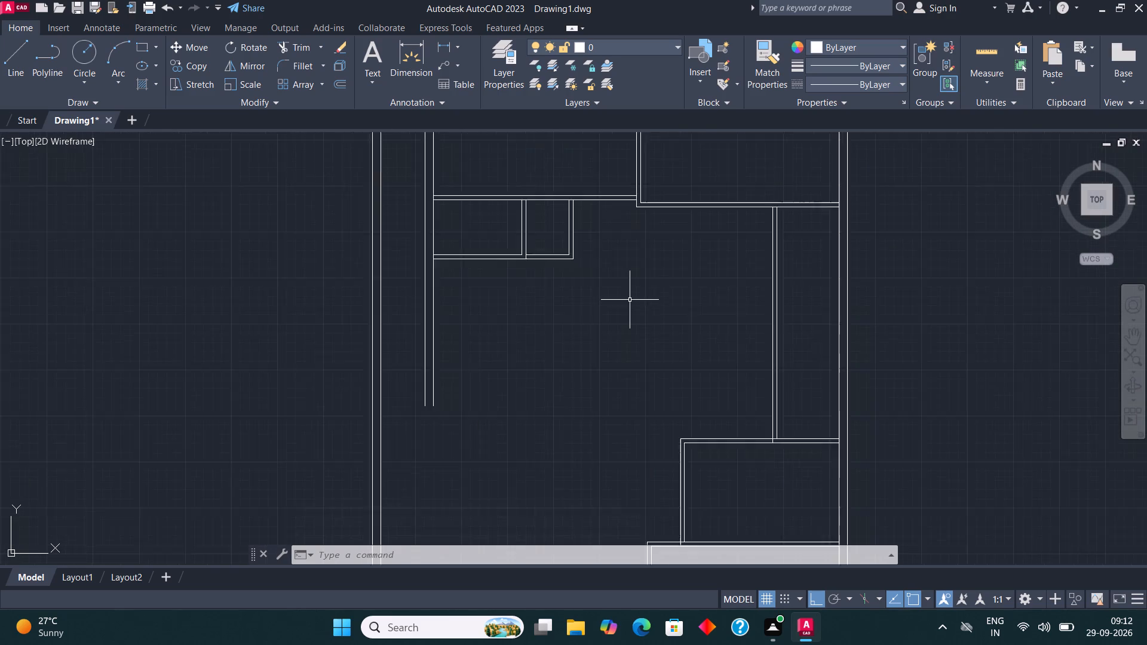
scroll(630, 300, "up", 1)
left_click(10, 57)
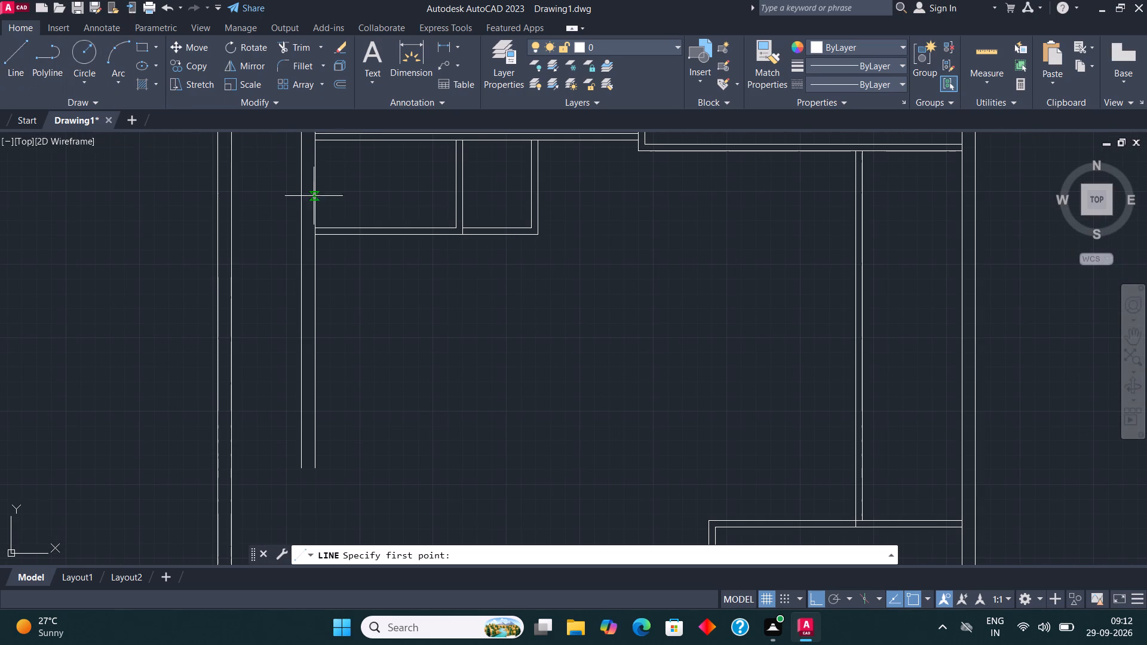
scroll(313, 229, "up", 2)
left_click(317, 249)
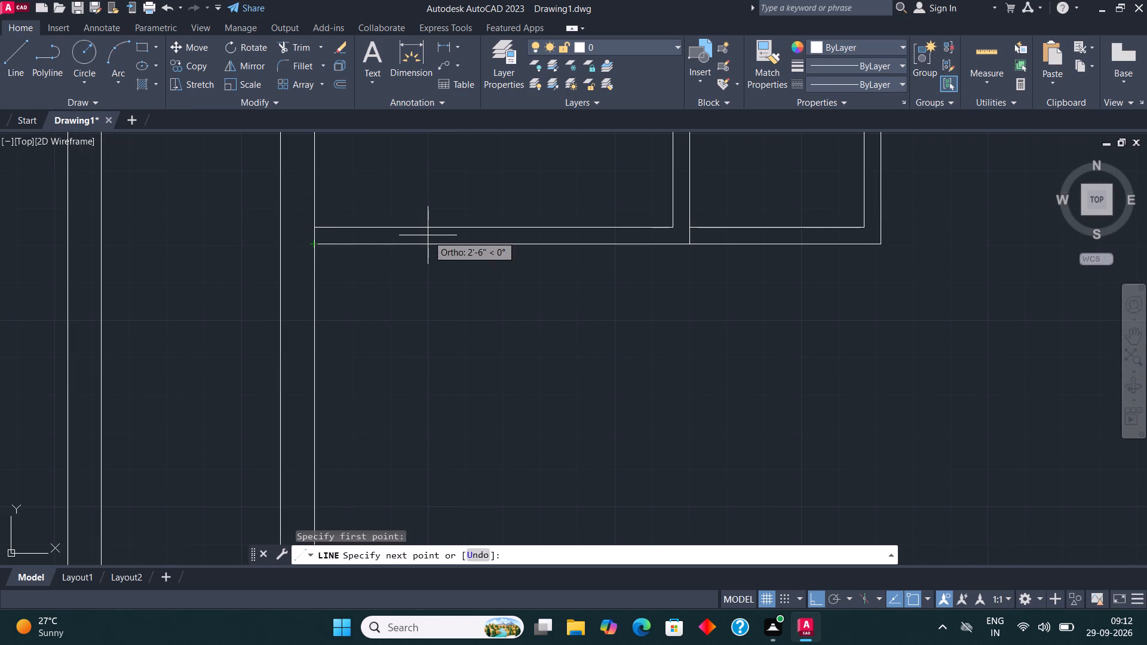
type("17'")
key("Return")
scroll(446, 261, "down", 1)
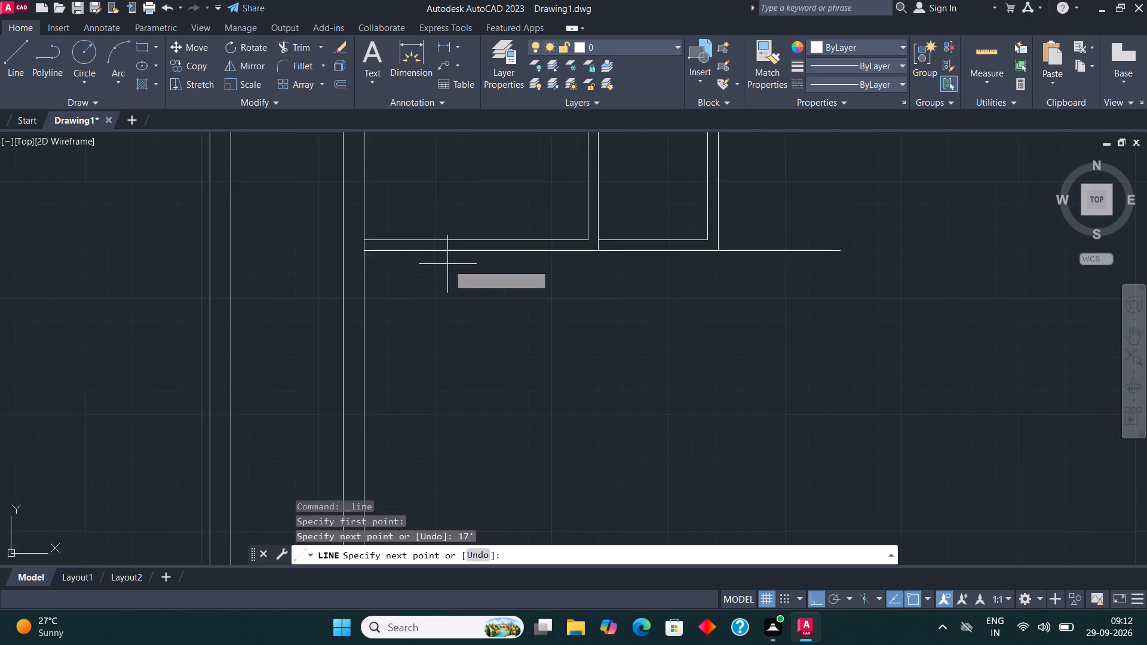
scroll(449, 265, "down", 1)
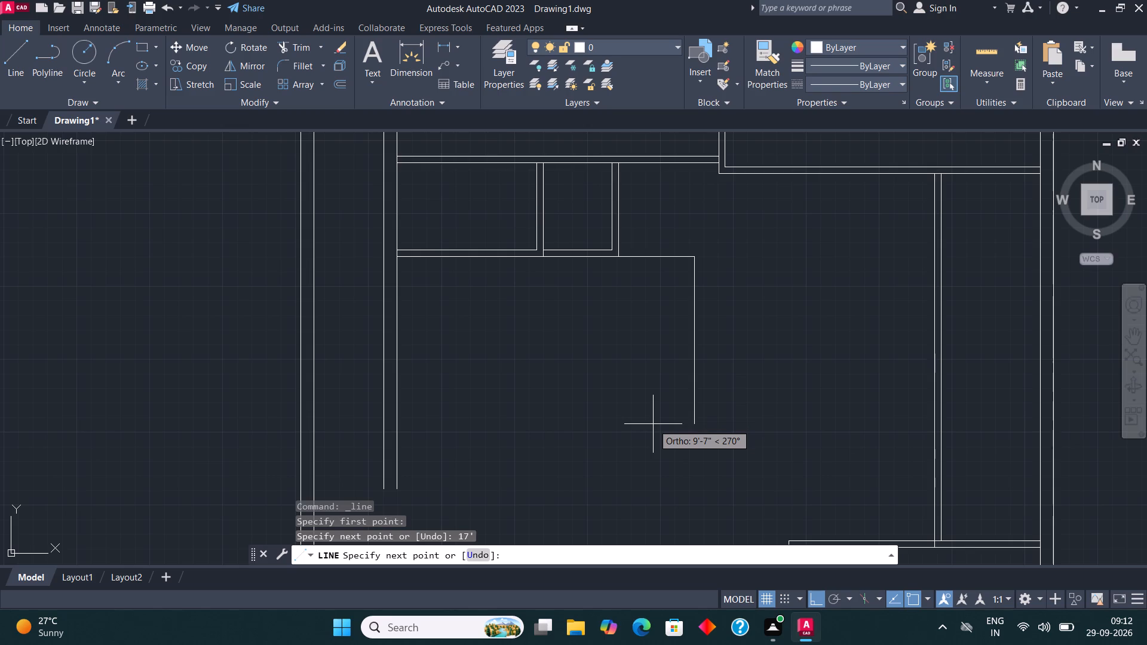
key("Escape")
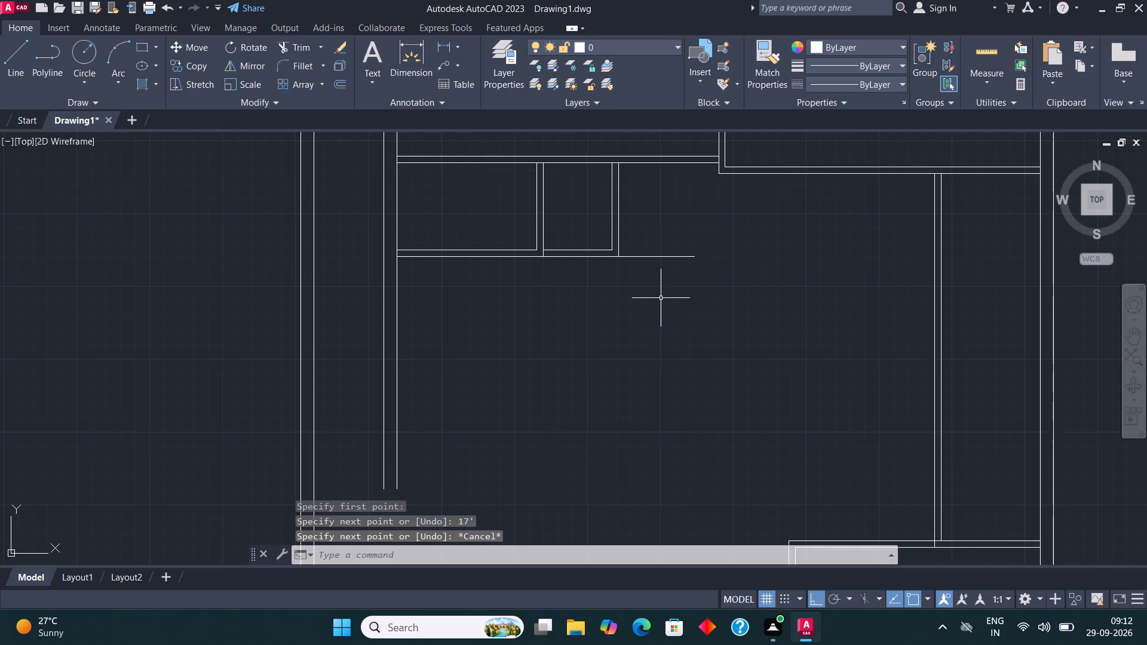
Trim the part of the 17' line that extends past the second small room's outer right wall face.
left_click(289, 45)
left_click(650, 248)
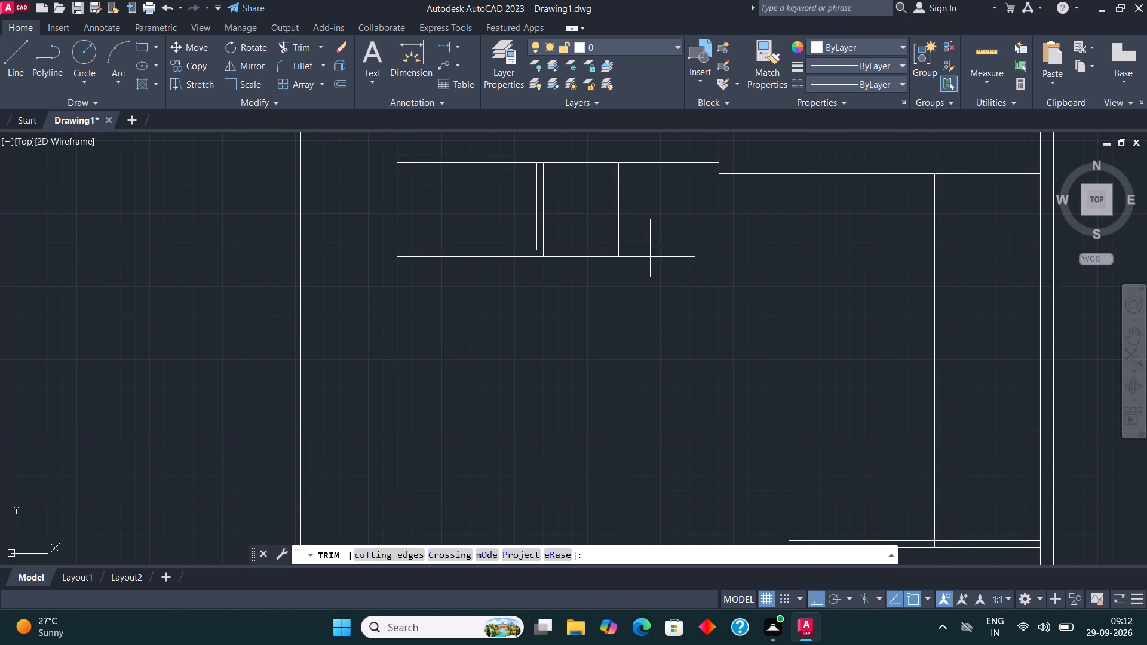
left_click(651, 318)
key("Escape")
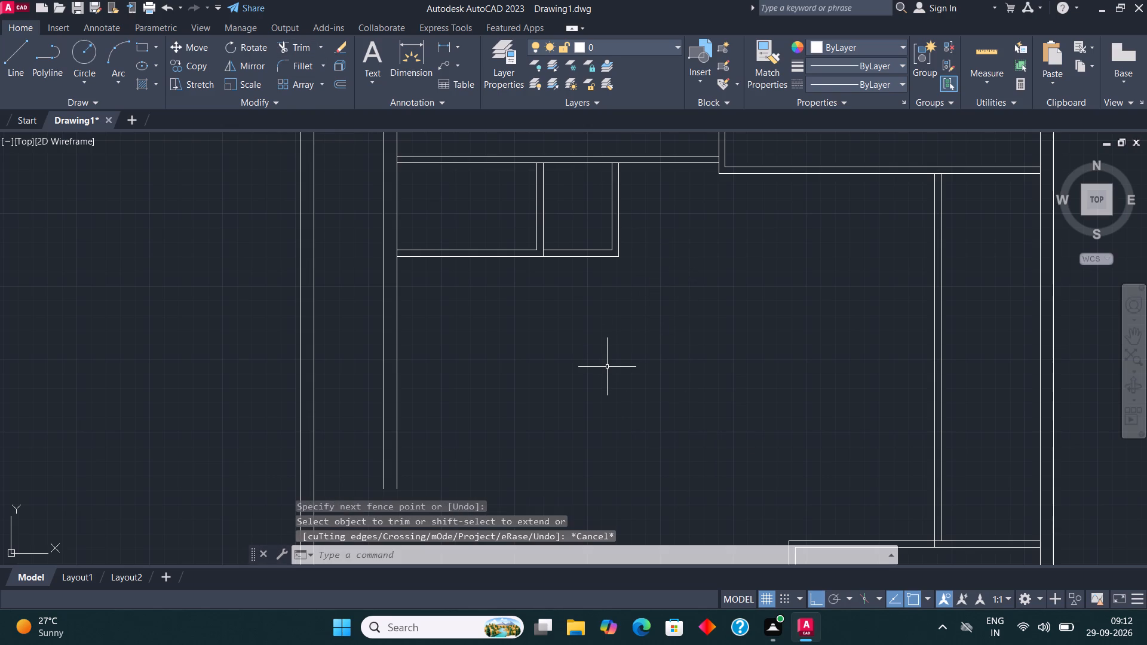
From the lower-left corner under the two small rooms, draw a 12' line right, return to the second room's inner right face, and continue 17' down.
scroll(602, 386, "down", 2)
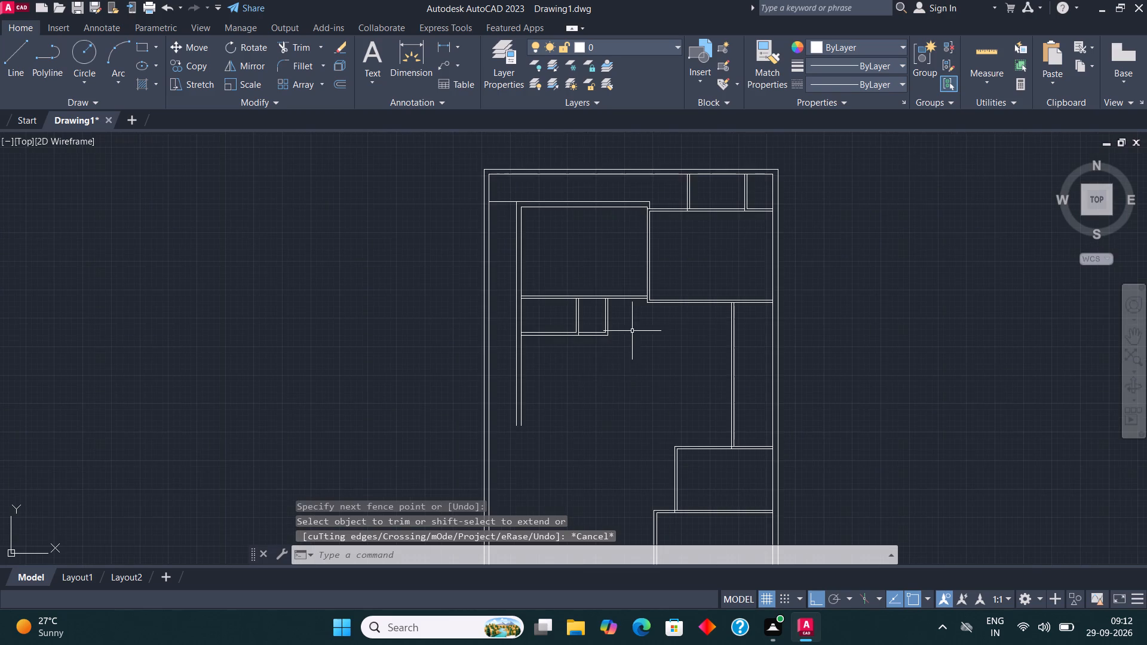
scroll(632, 329, "up", 2)
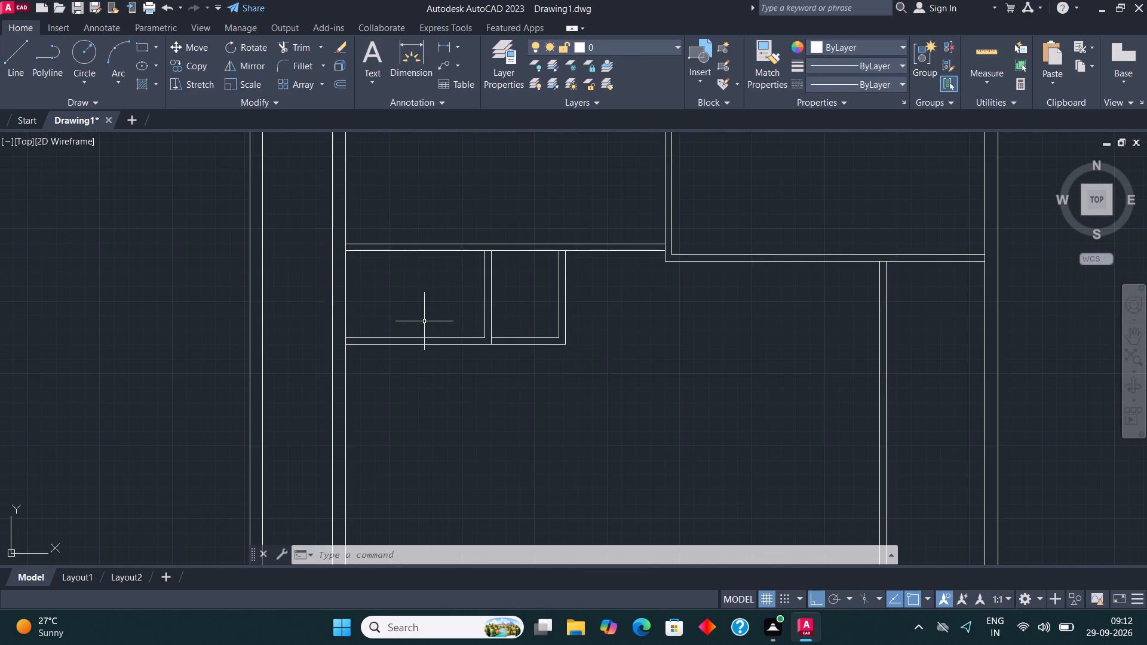
left_click(8, 66)
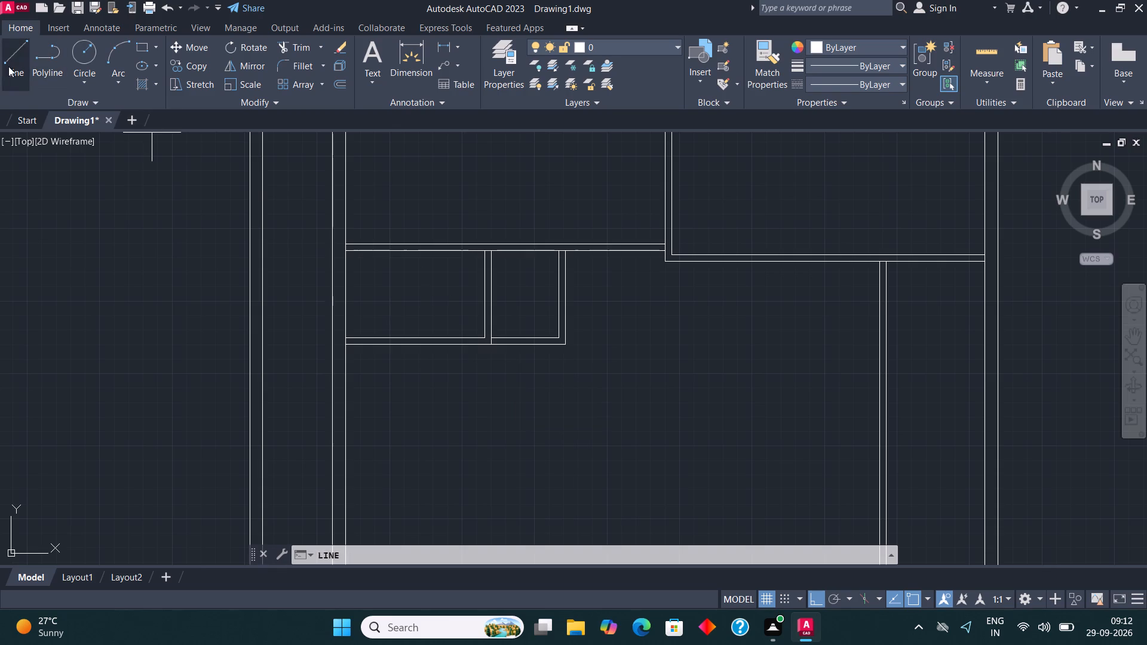
left_click(341, 345)
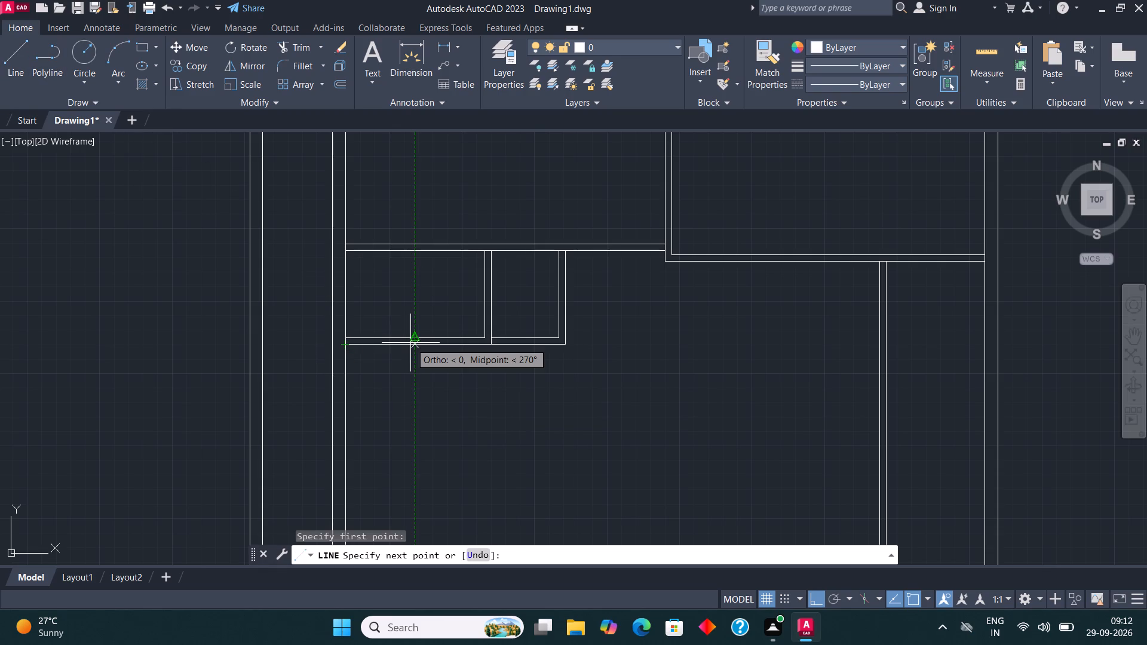
type("12'")
key("Return")
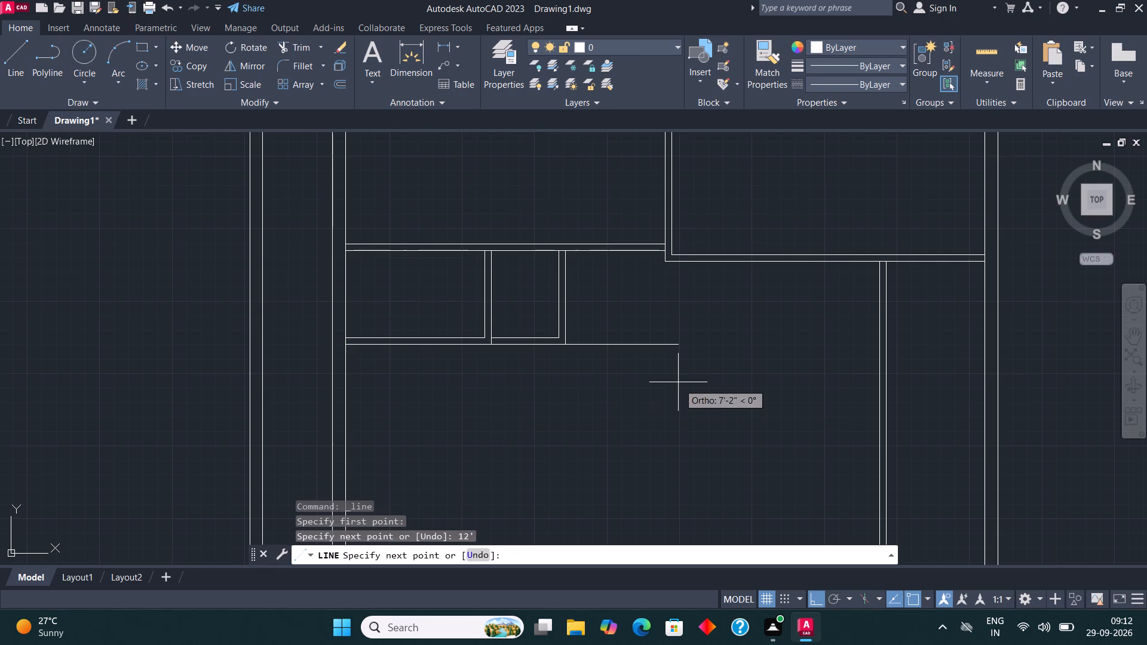
scroll(573, 344, "up", 1)
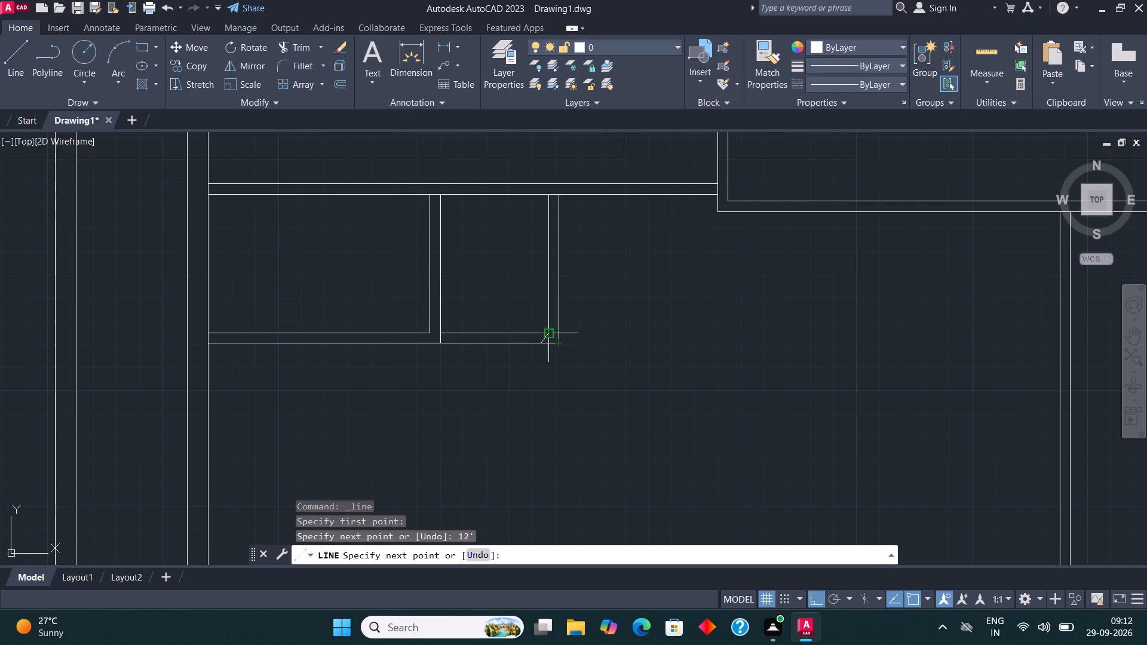
left_click(547, 343)
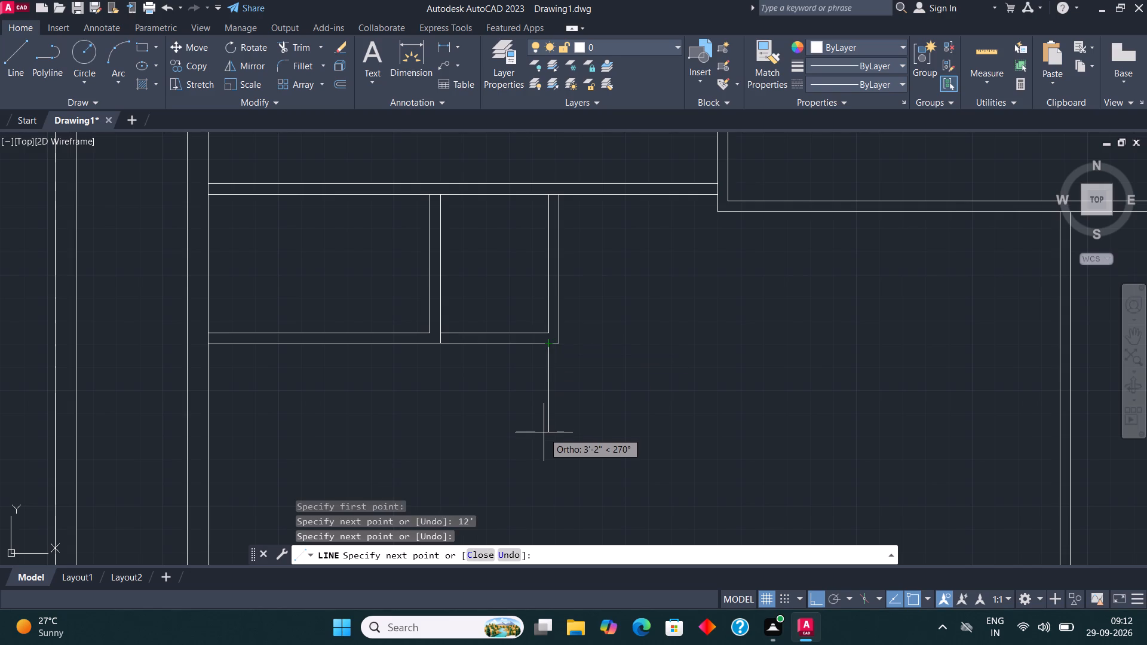
type("17'")
key("Return")
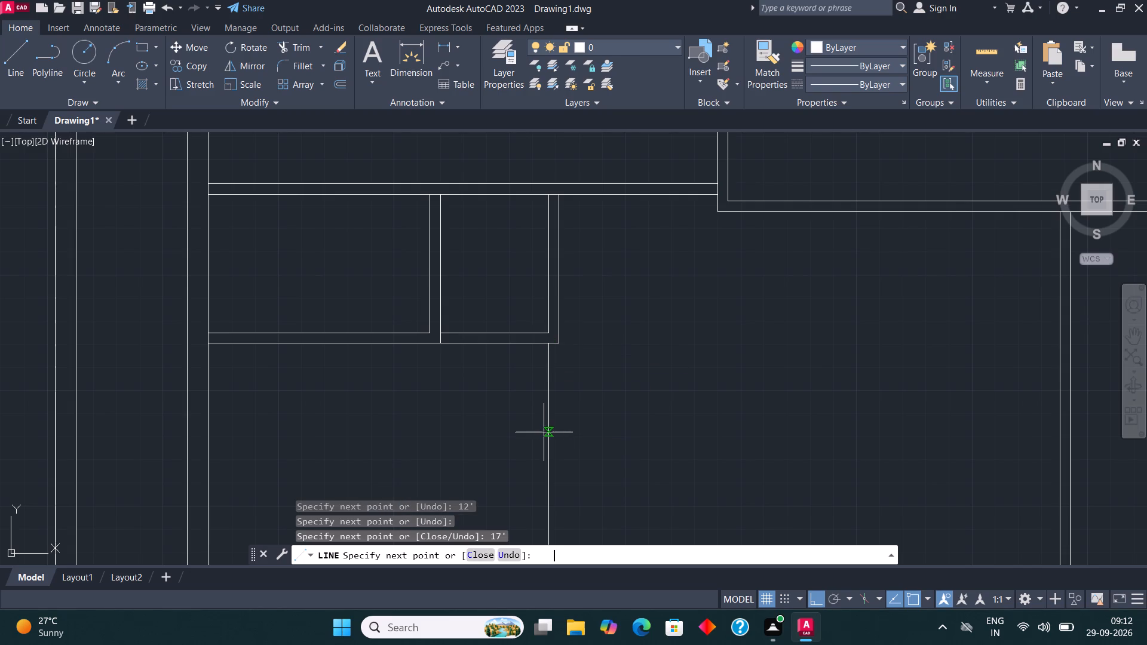
Continue the room outline 12' to the left, extend it to the left wall's inner face, and run it up that face.
scroll(544, 432, "down", 4)
scroll(530, 503, "up", 3)
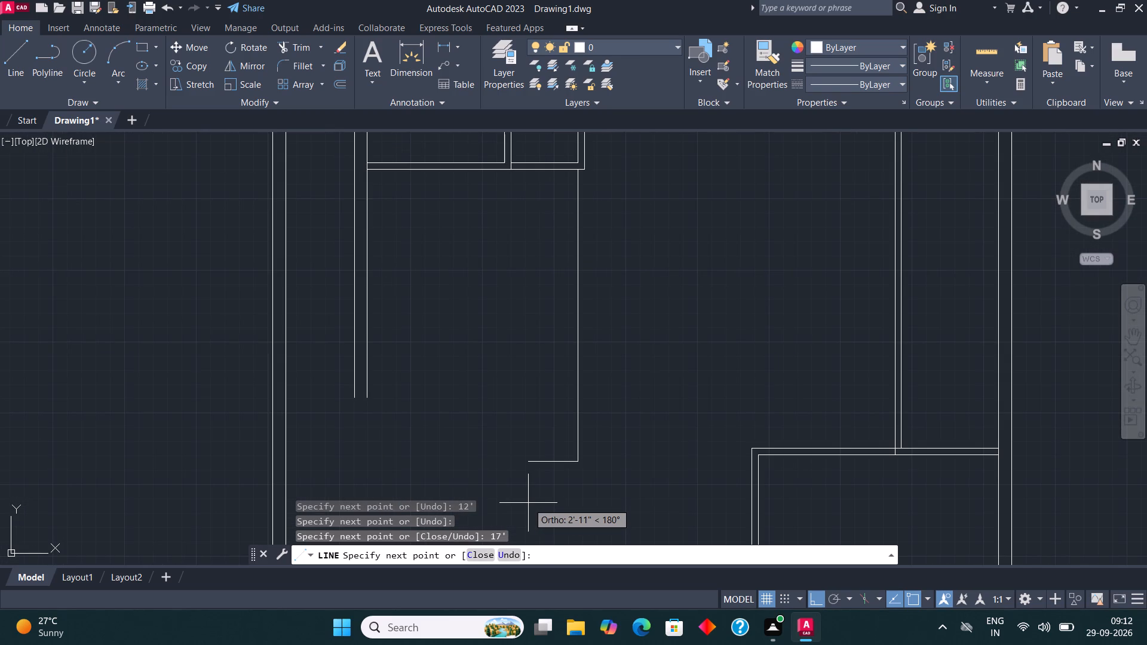
type("12'")
key("Return")
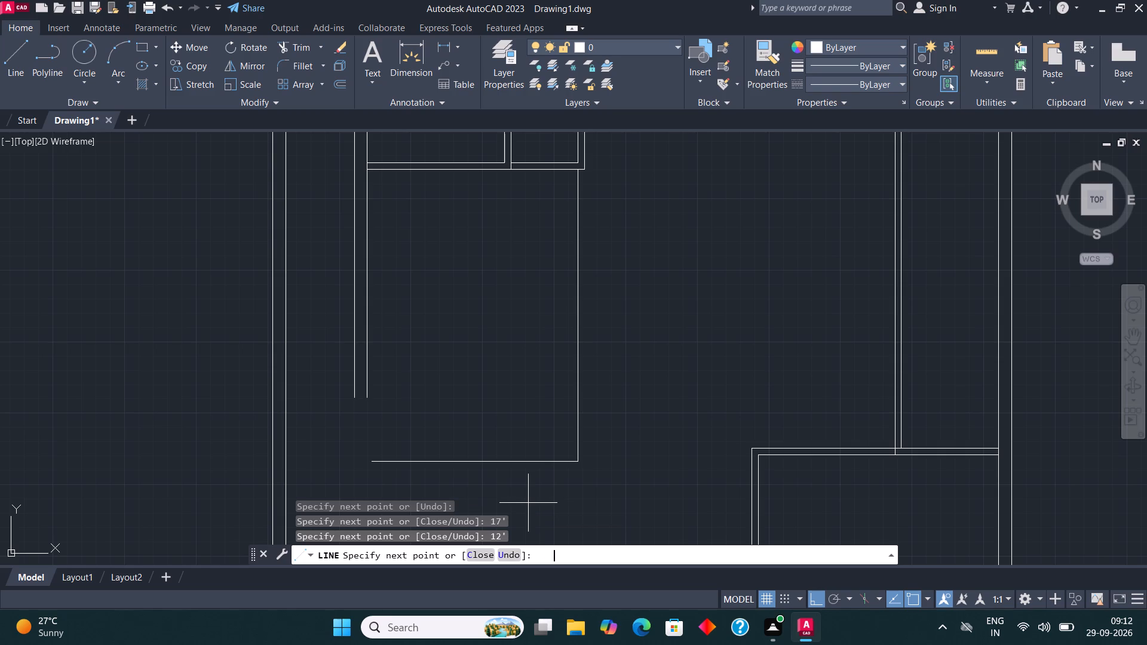
scroll(371, 465, "up", 2)
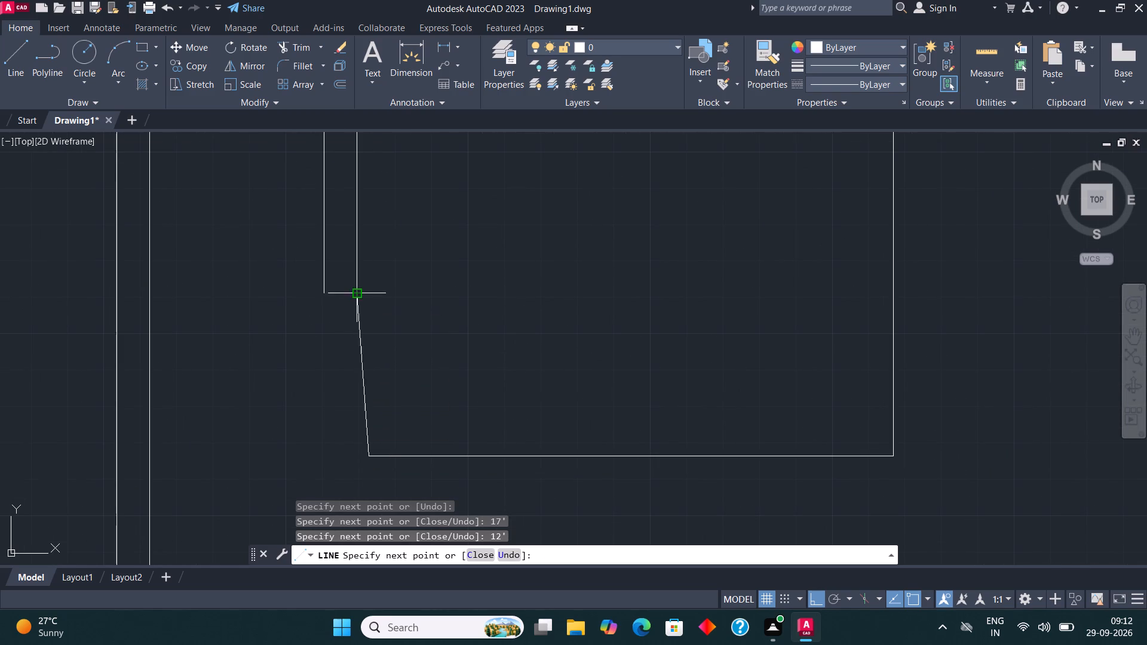
left_click(355, 449)
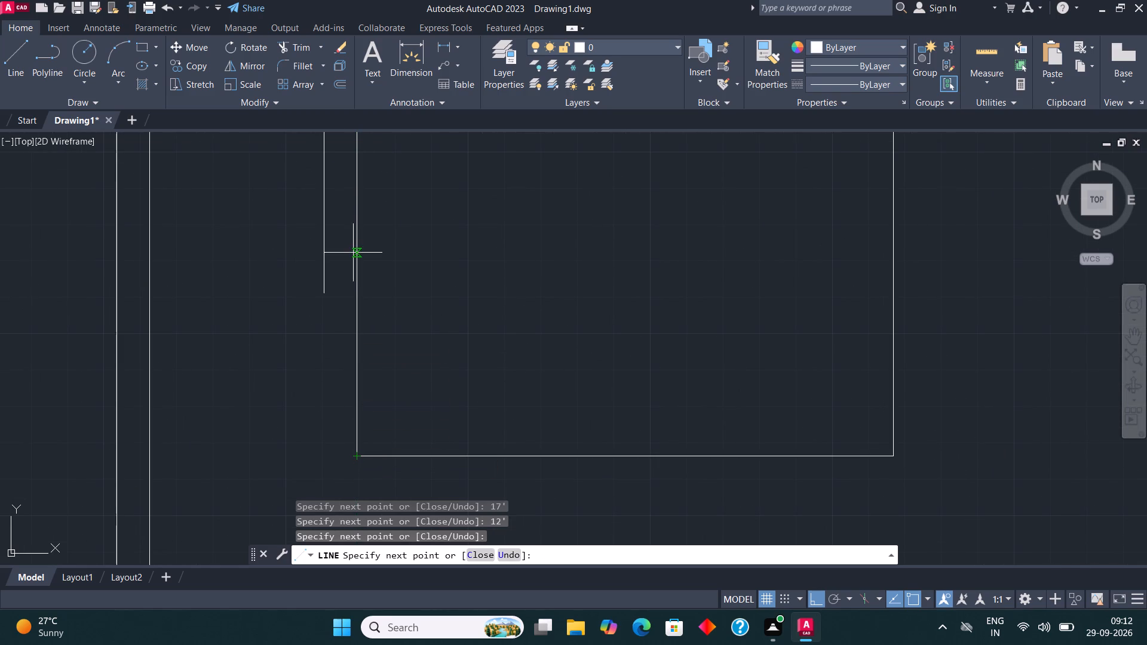
left_click(353, 250)
key("Escape")
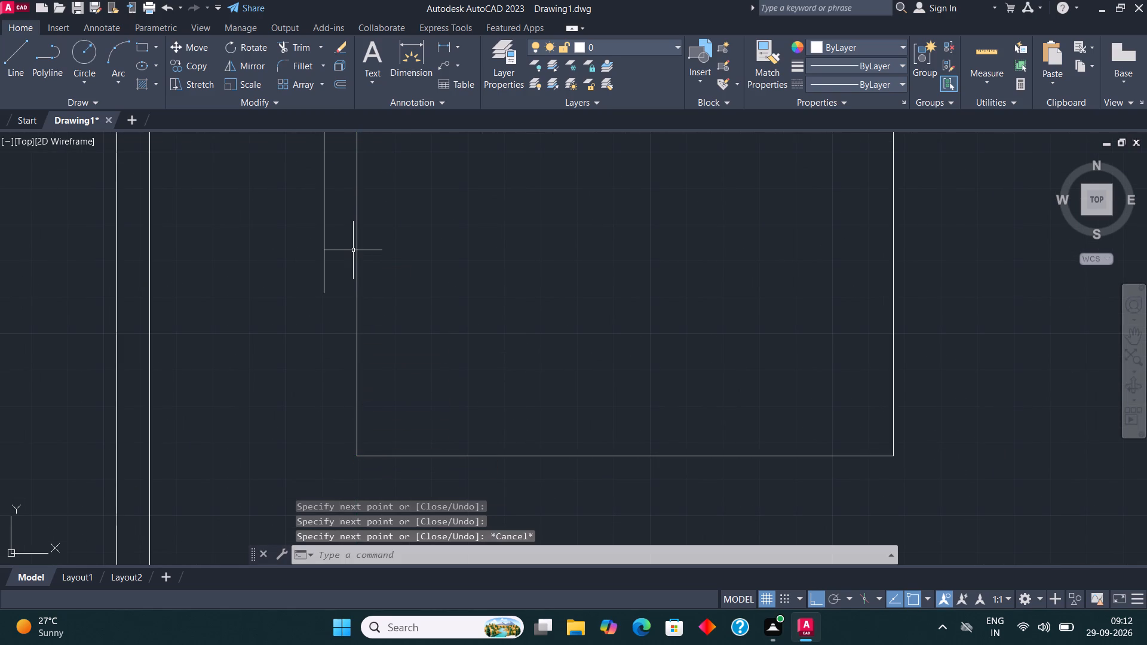
Draw a line about 9'-7" long straight down from the lower end of the left wall's outer line.
scroll(461, 366, "down", 5)
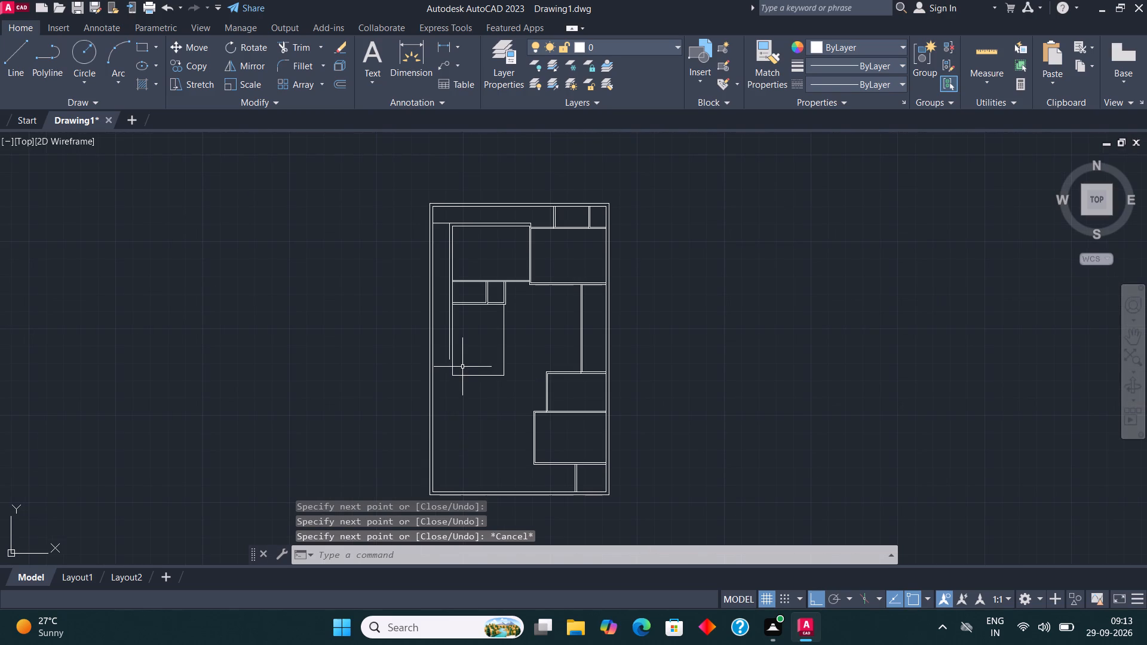
scroll(477, 411, "down", 1)
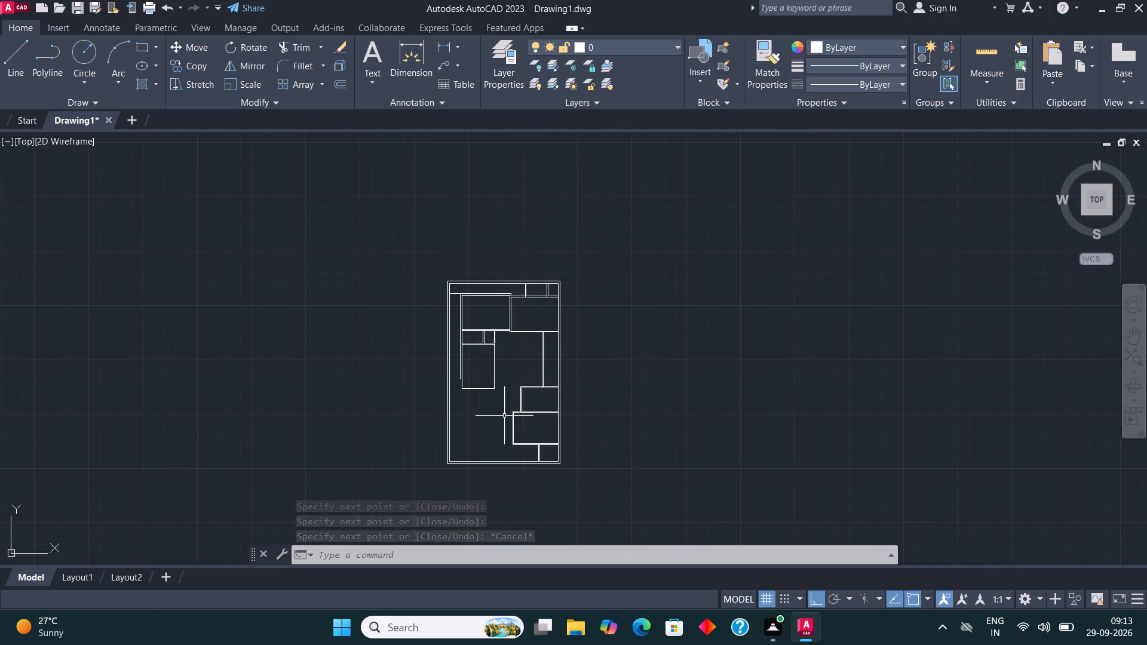
scroll(469, 382, "up", 3)
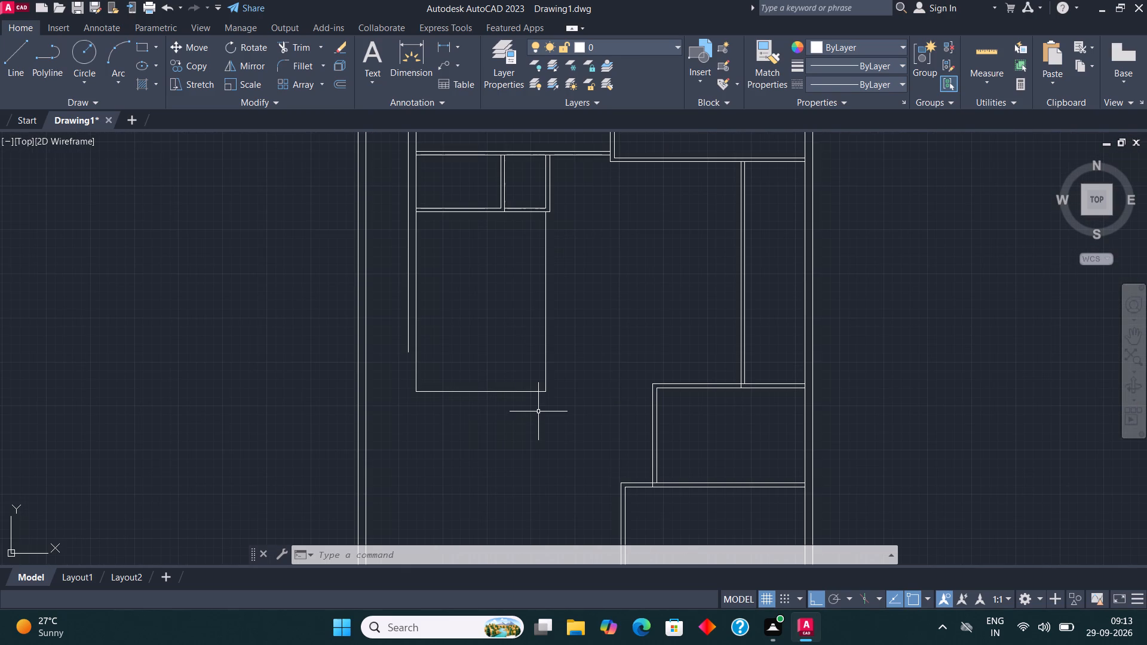
left_click(6, 56)
left_click(404, 355)
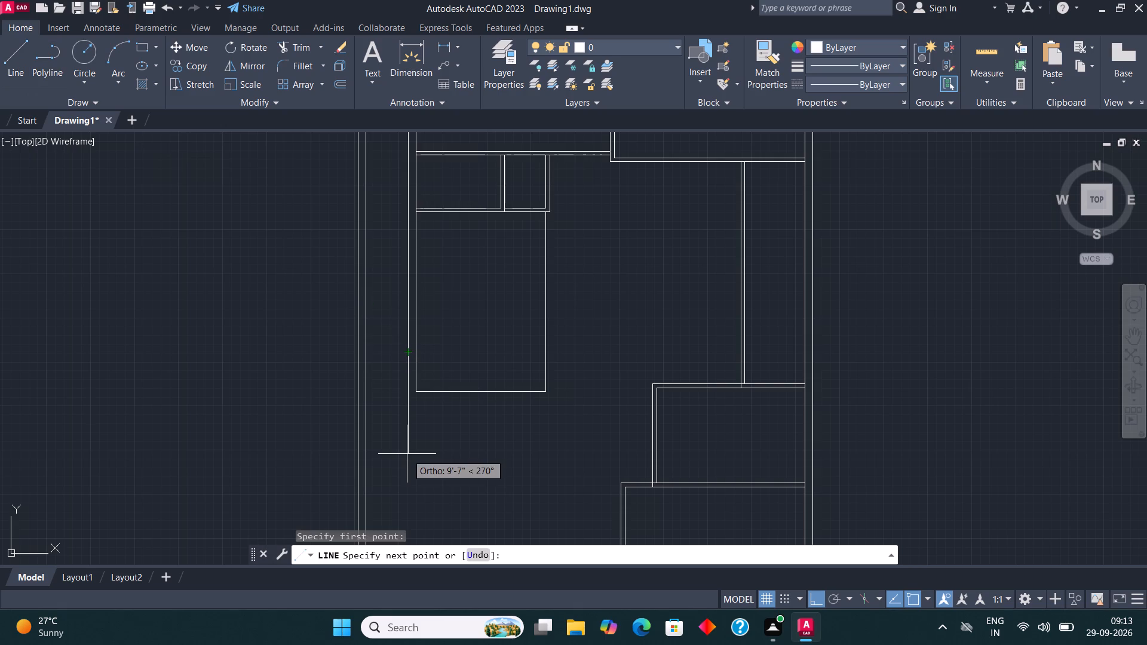
left_click(407, 454)
key("Escape")
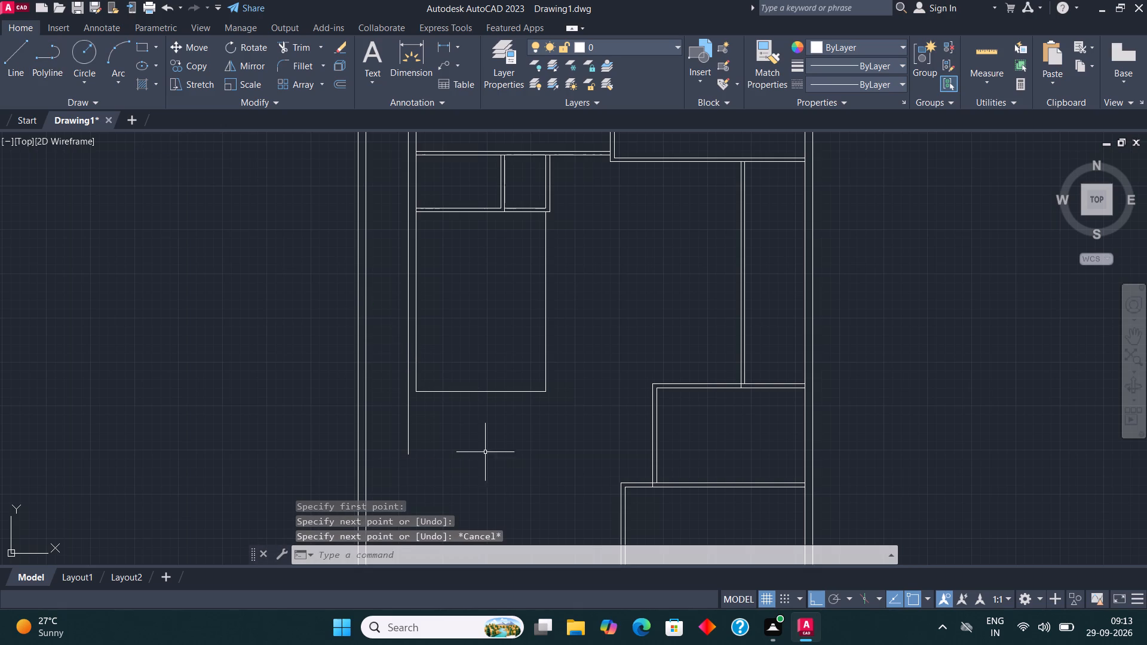
Offset the new room's right line 4.5" to the right and its bottom line 4.5" downward.
left_click(581, 419)
left_click(518, 367)
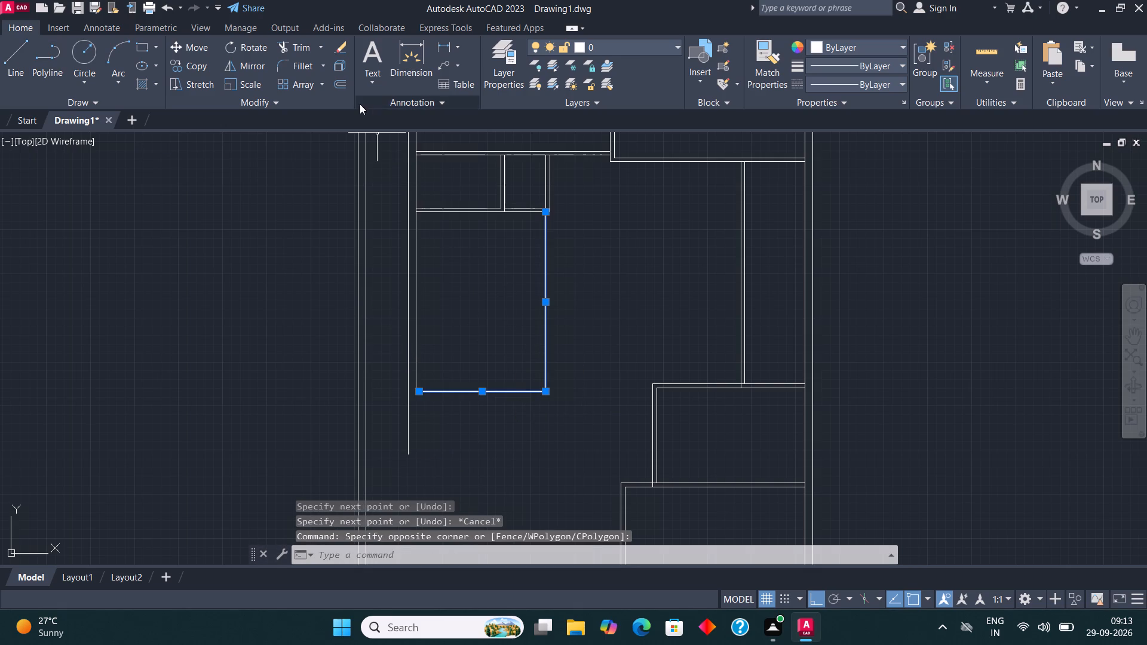
left_click(340, 82)
left_click(544, 304)
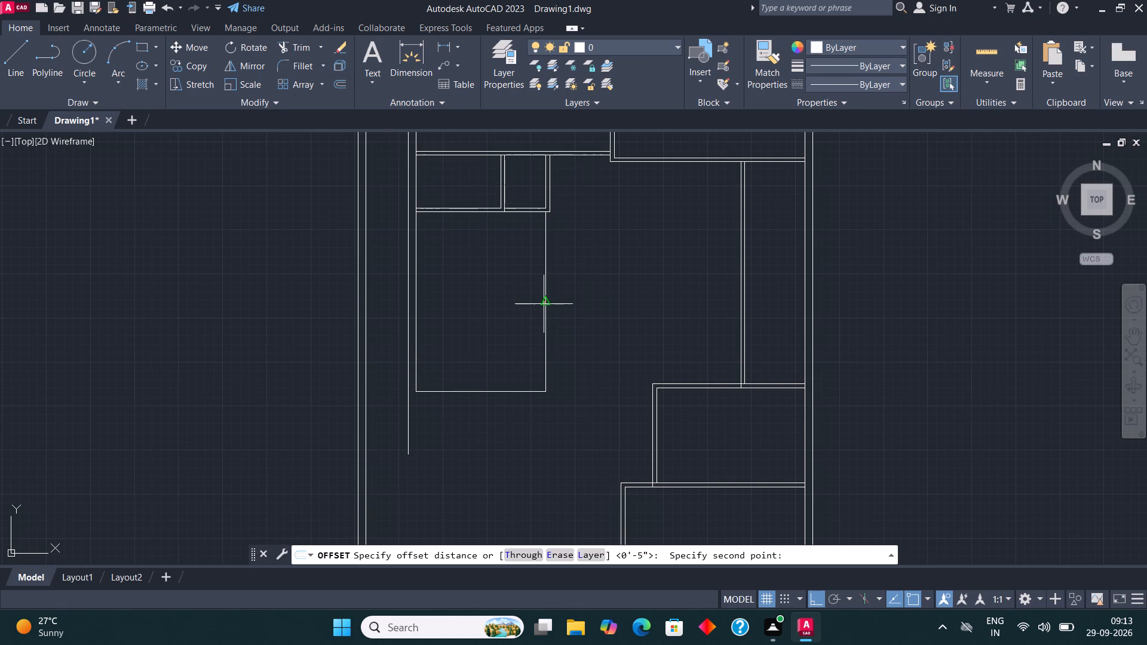
type("4.5\"")
key("Return")
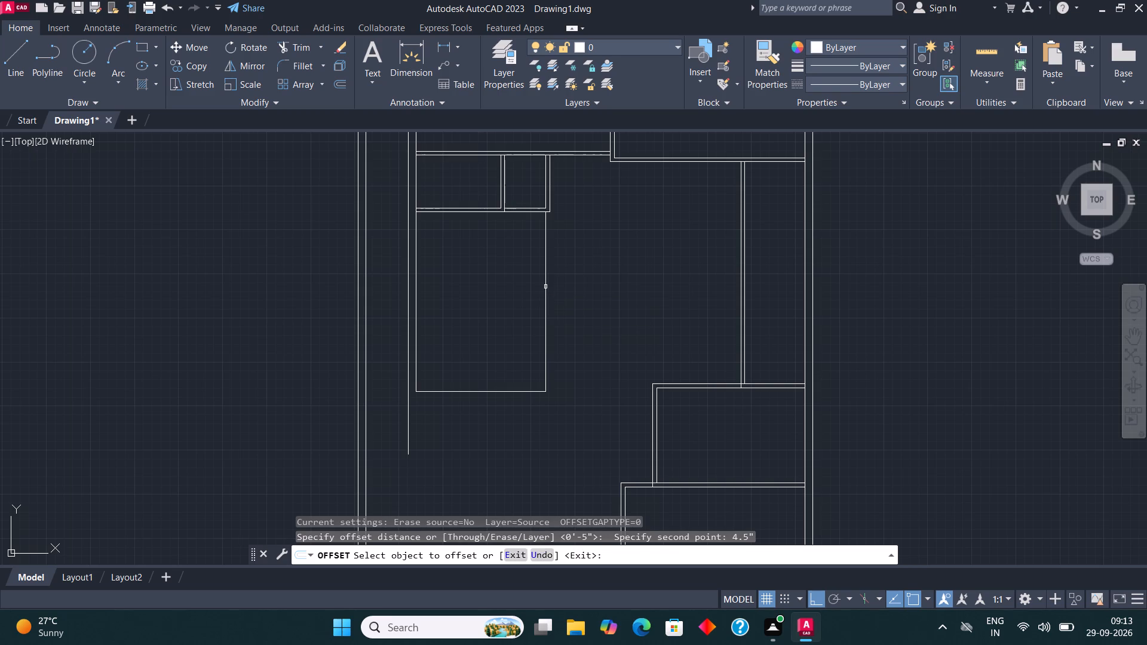
left_click(545, 287)
left_click(562, 285)
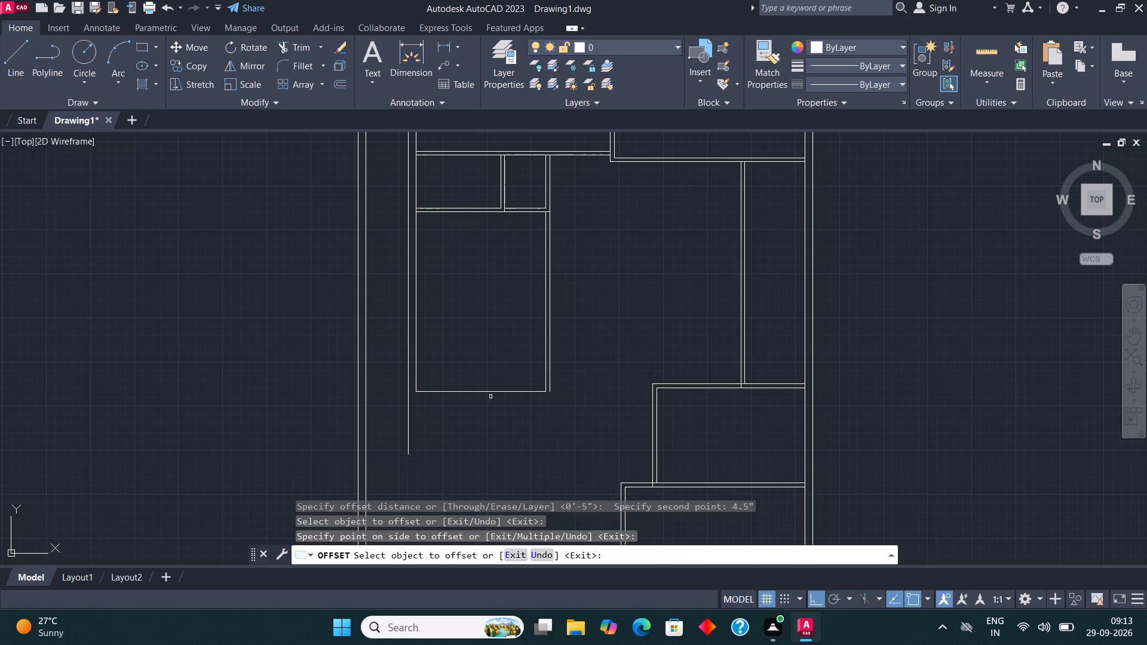
left_click(483, 395)
left_click(483, 392)
left_click(483, 406)
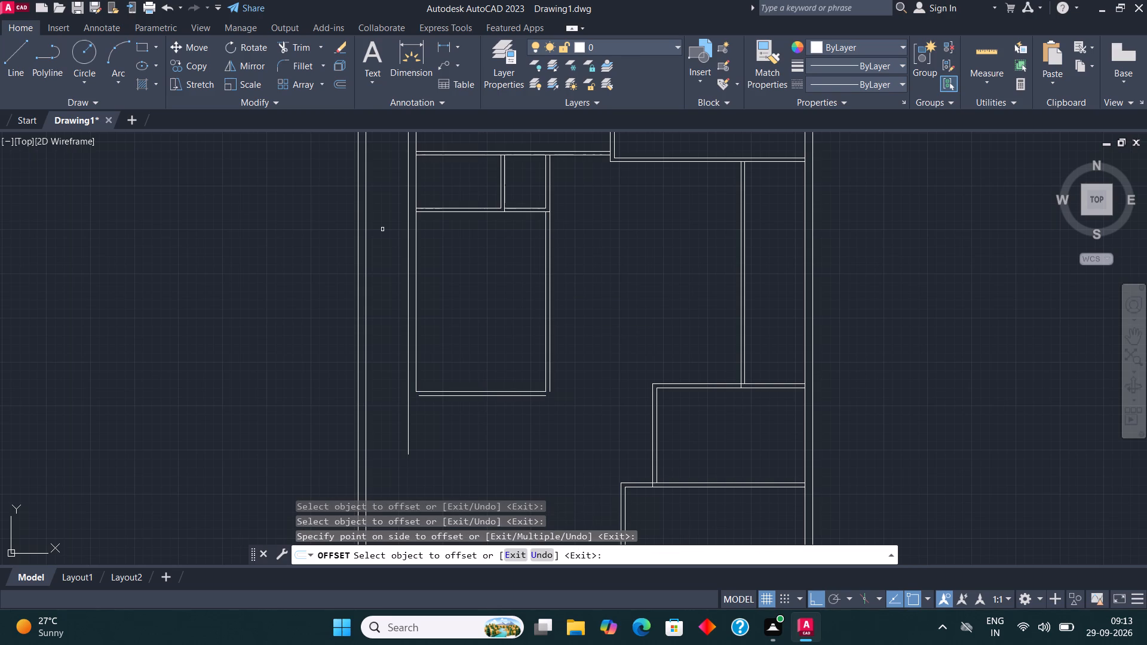
Fillet the new room's outer offset lines so they meet in a sharp lower-right corner.
left_click(293, 65)
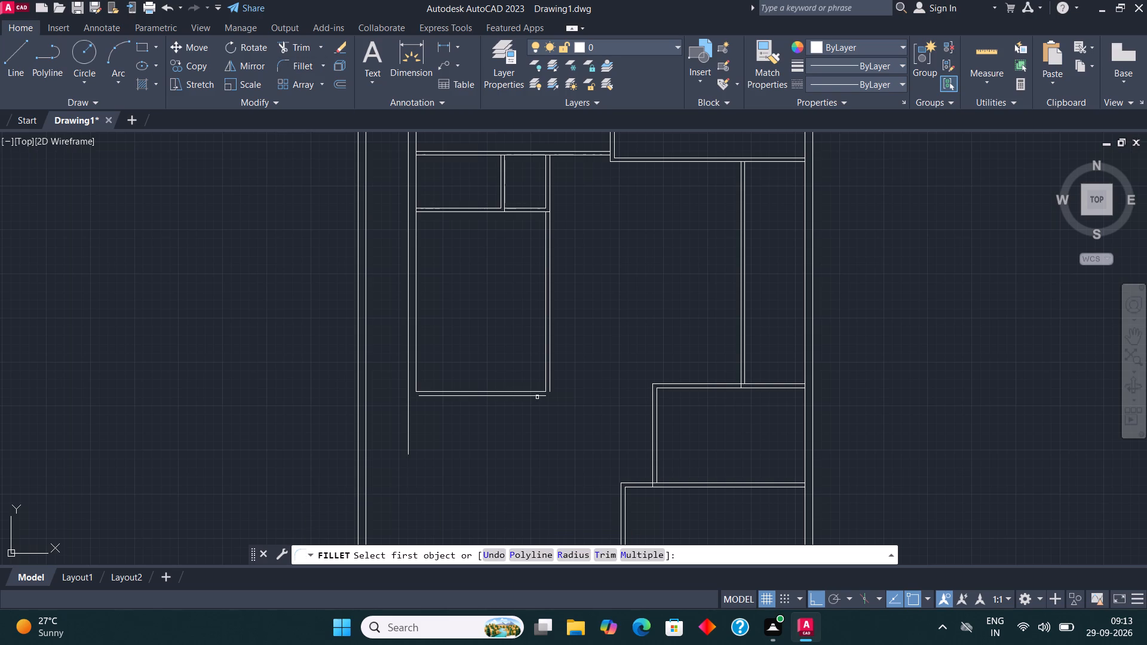
left_click(550, 376)
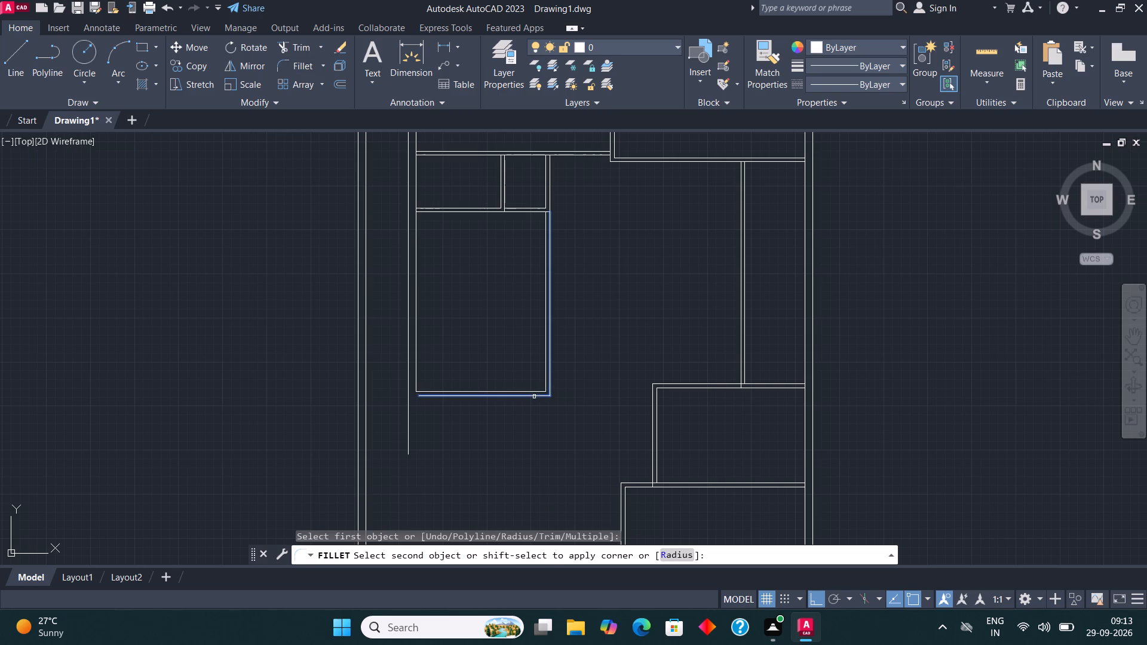
left_click(534, 397)
key("Escape")
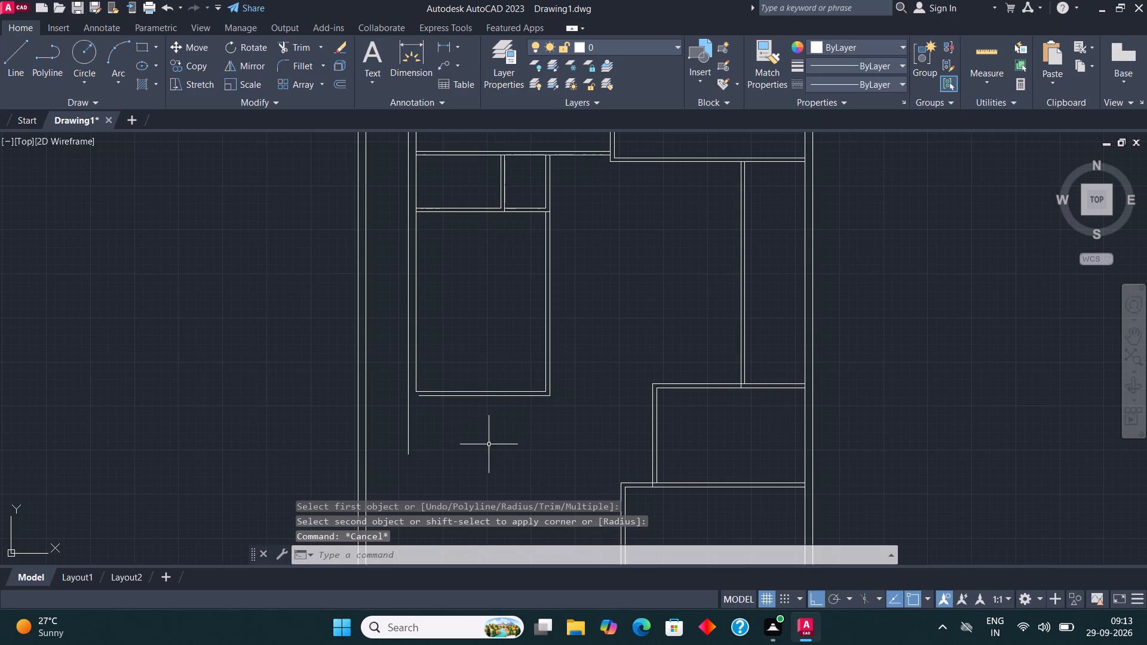
From the new room's inner lower-left corner, draw a small room outline 4.6' down, 8' right and 4.6' up.
scroll(479, 323, "down", 1)
scroll(421, 397, "up", 2)
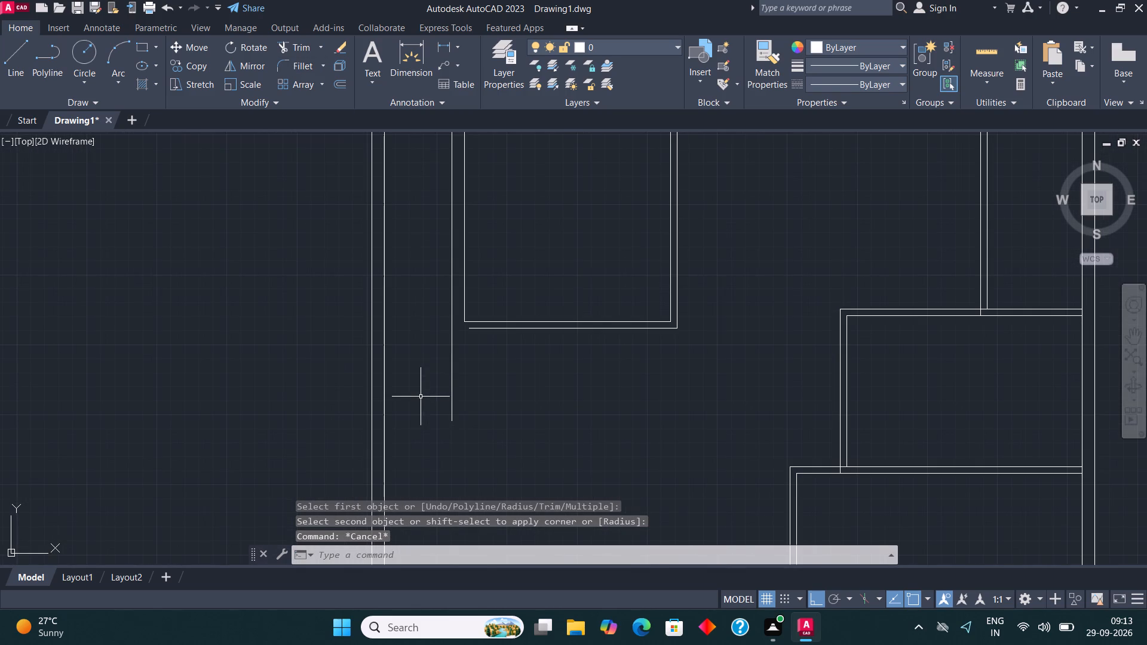
scroll(484, 431, "up", 1)
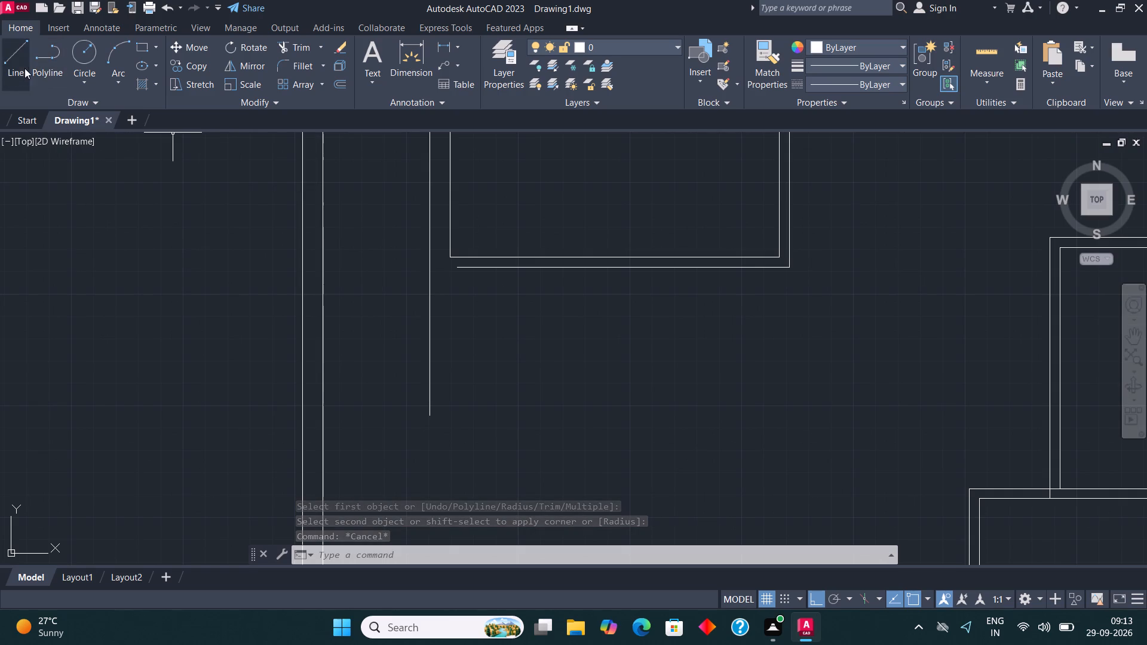
left_click(19, 61)
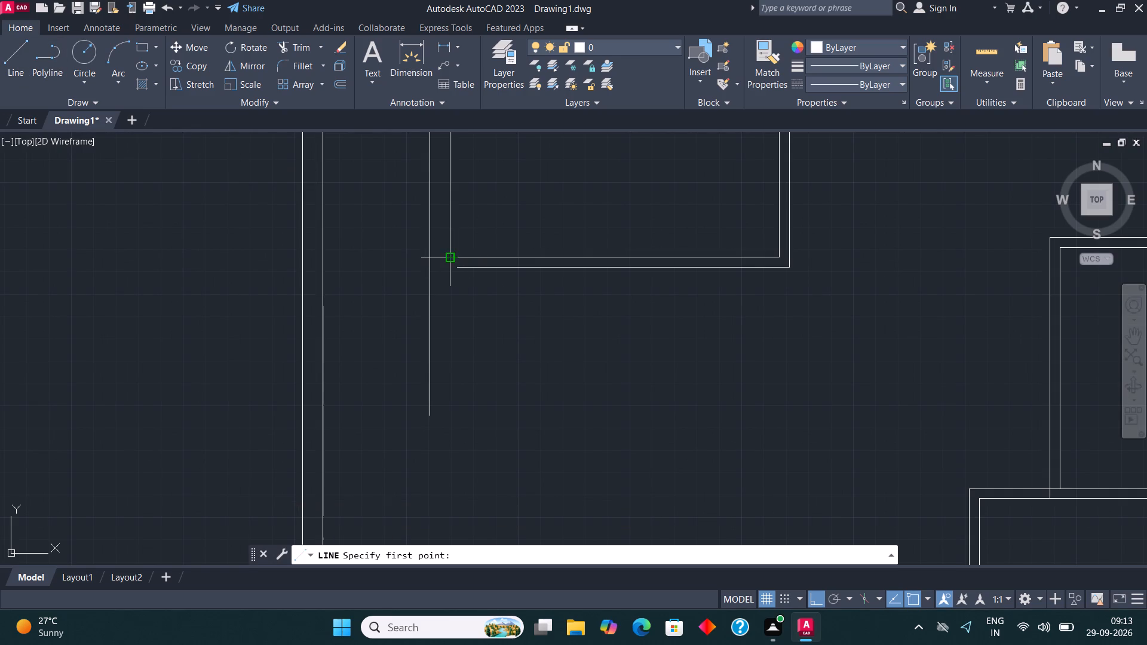
left_click(446, 256)
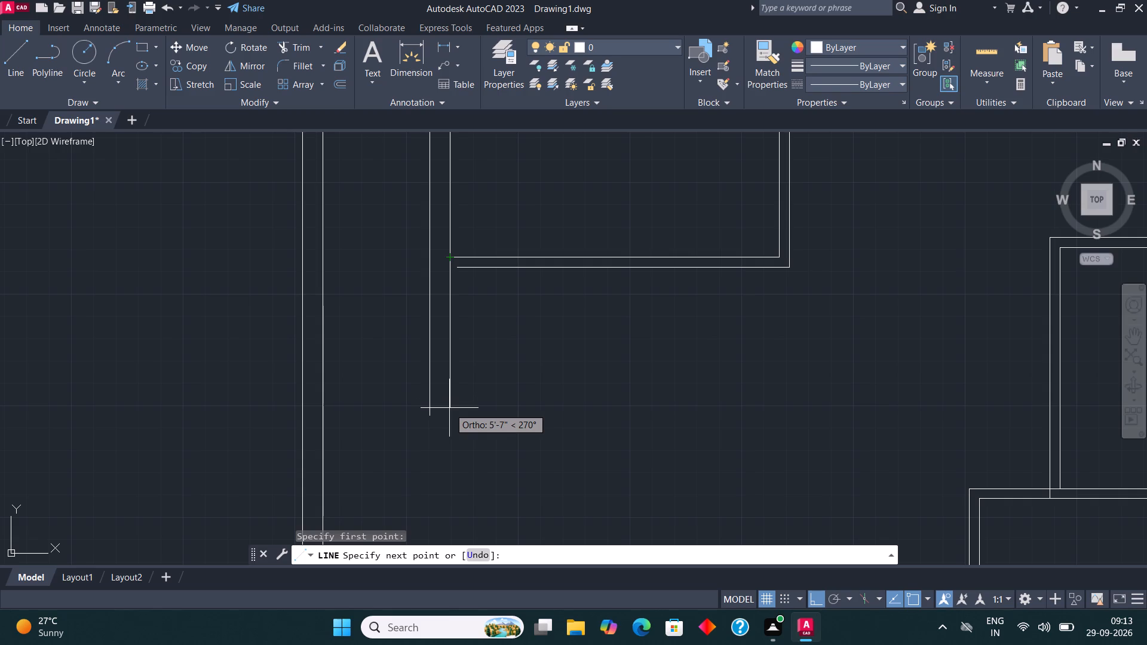
key("4")
key("period")
type("6'")
key("Return")
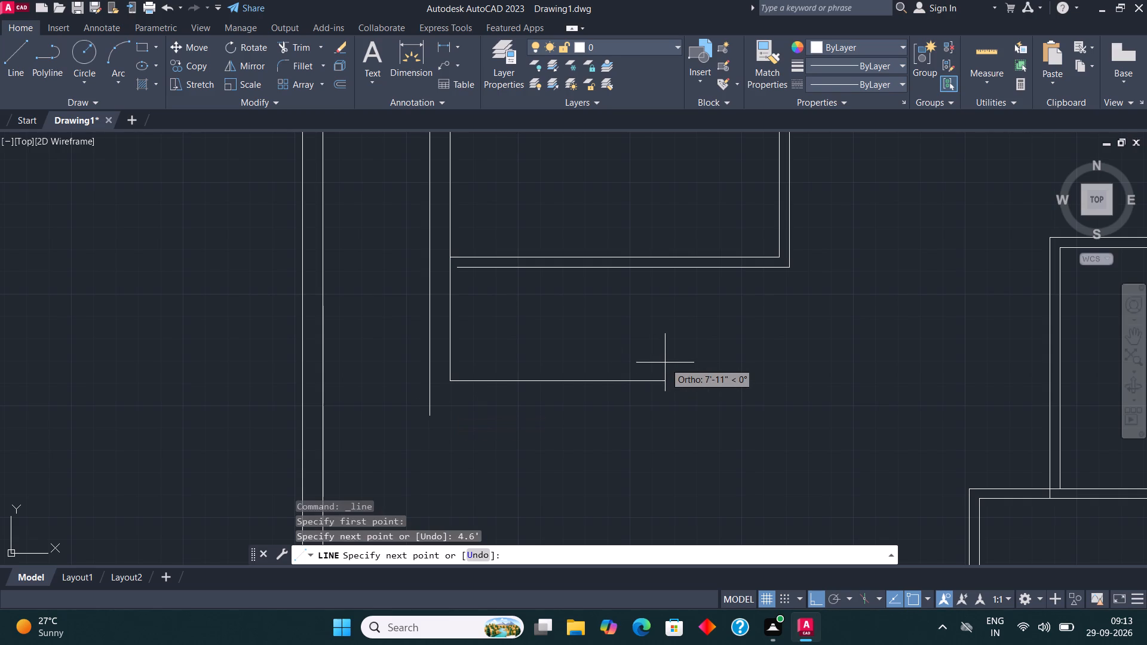
type("8'")
key("Return")
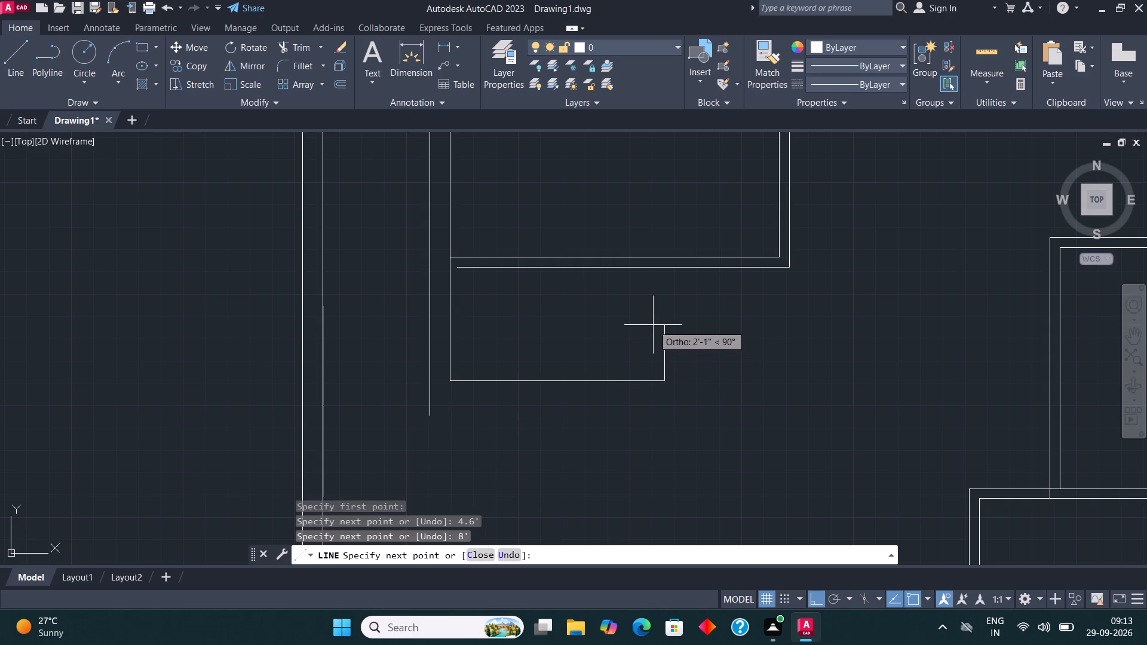
type("4.6'")
key("Return")
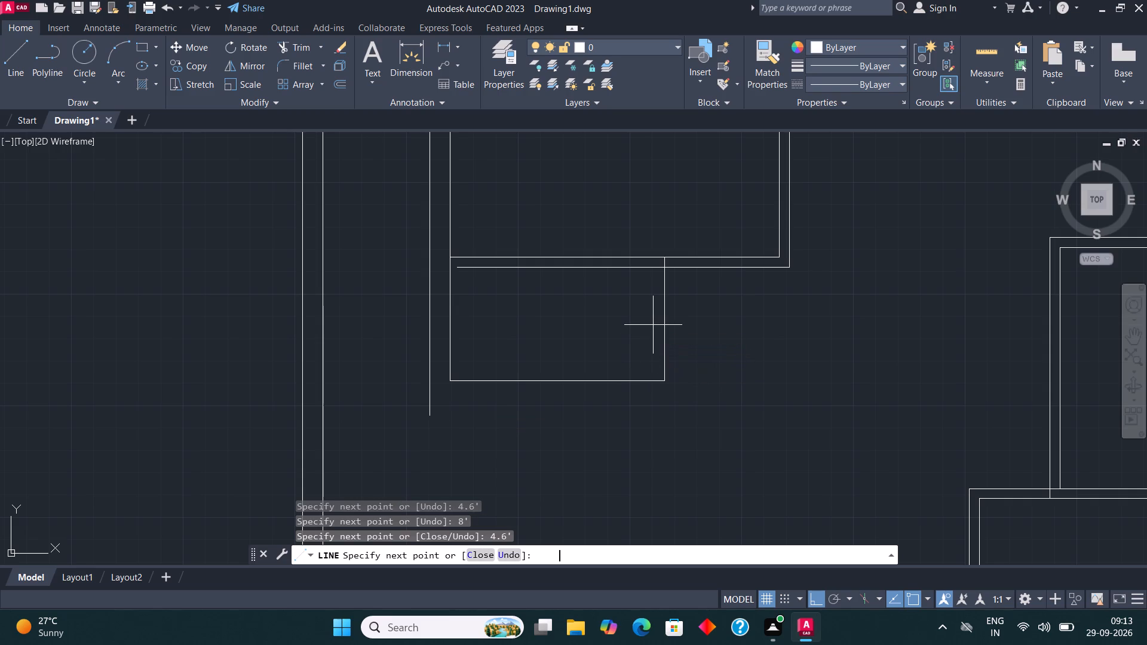
key("Escape")
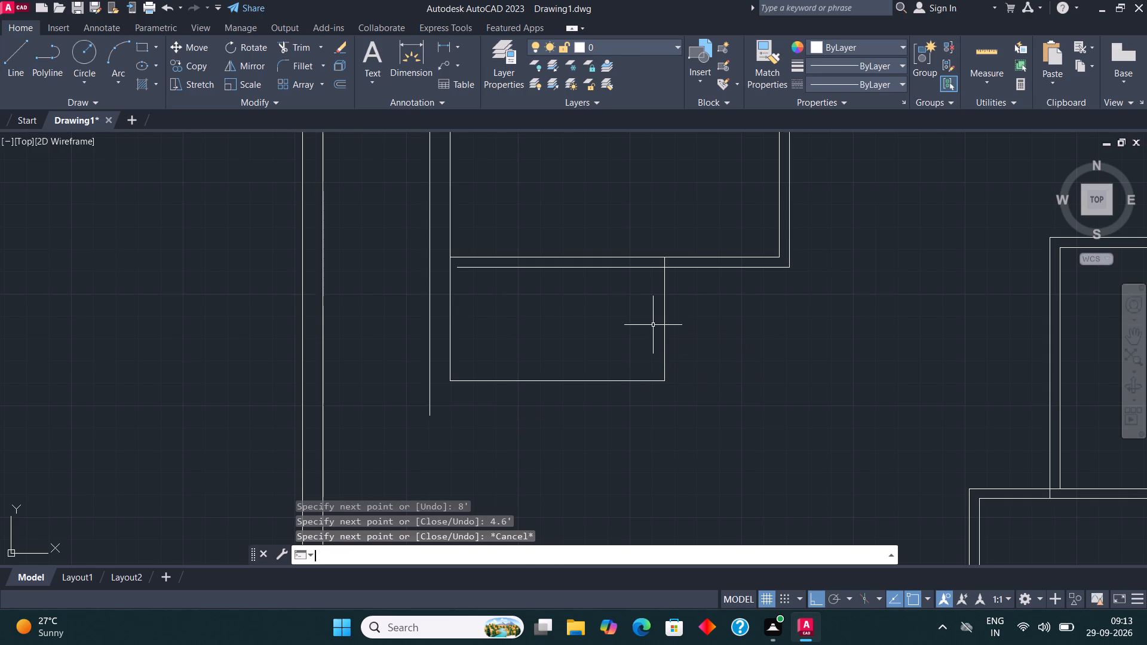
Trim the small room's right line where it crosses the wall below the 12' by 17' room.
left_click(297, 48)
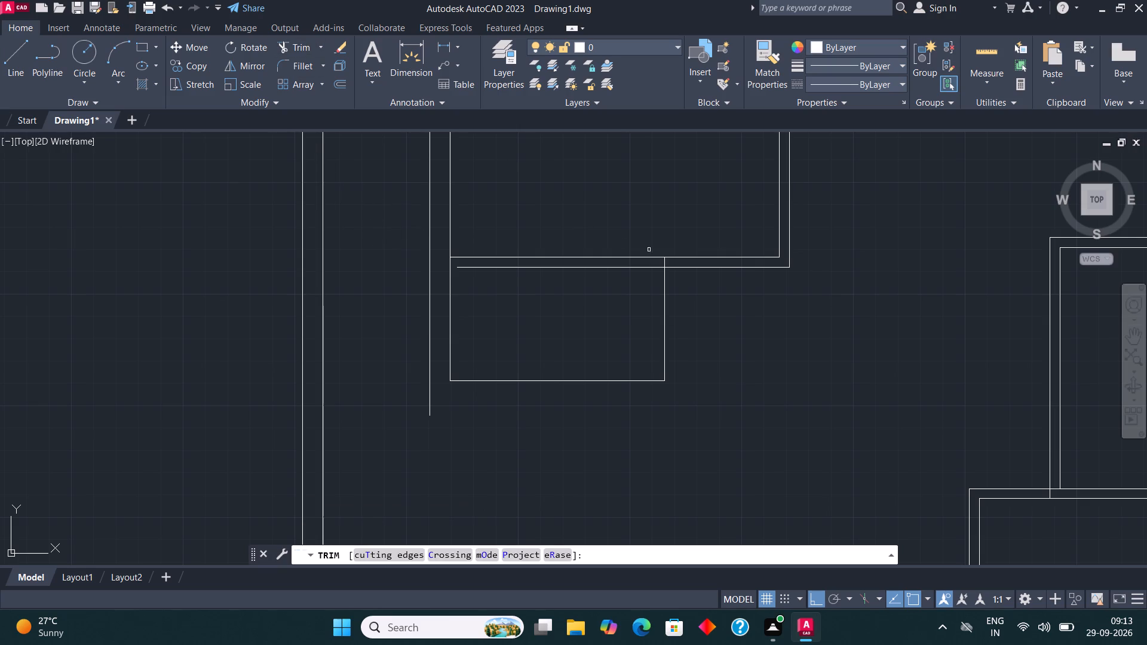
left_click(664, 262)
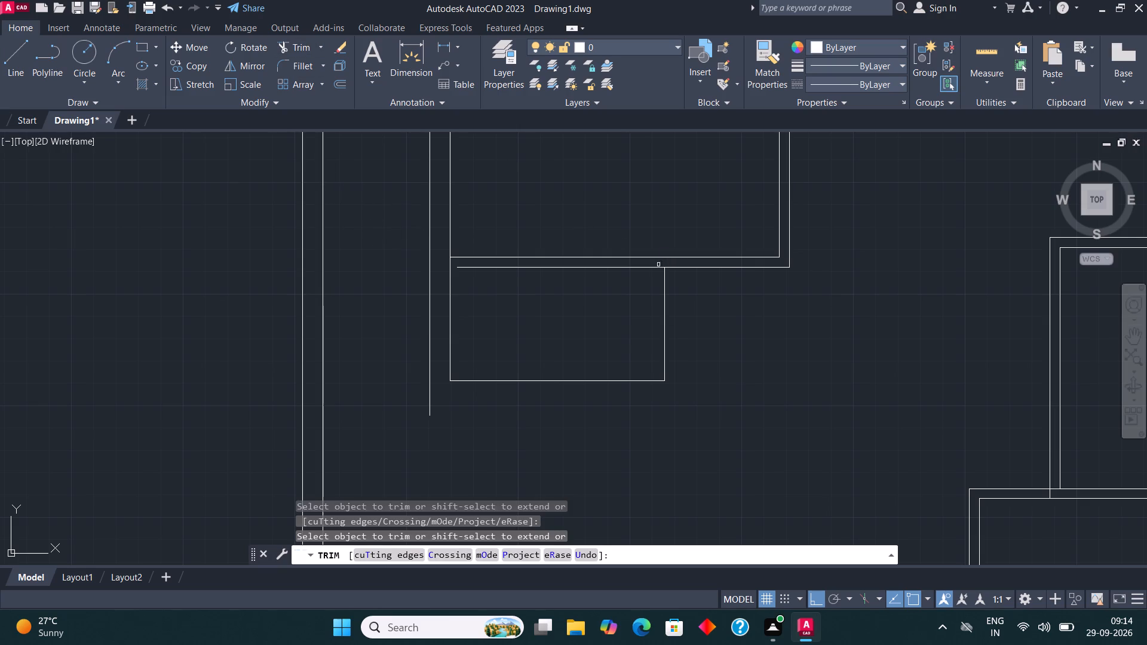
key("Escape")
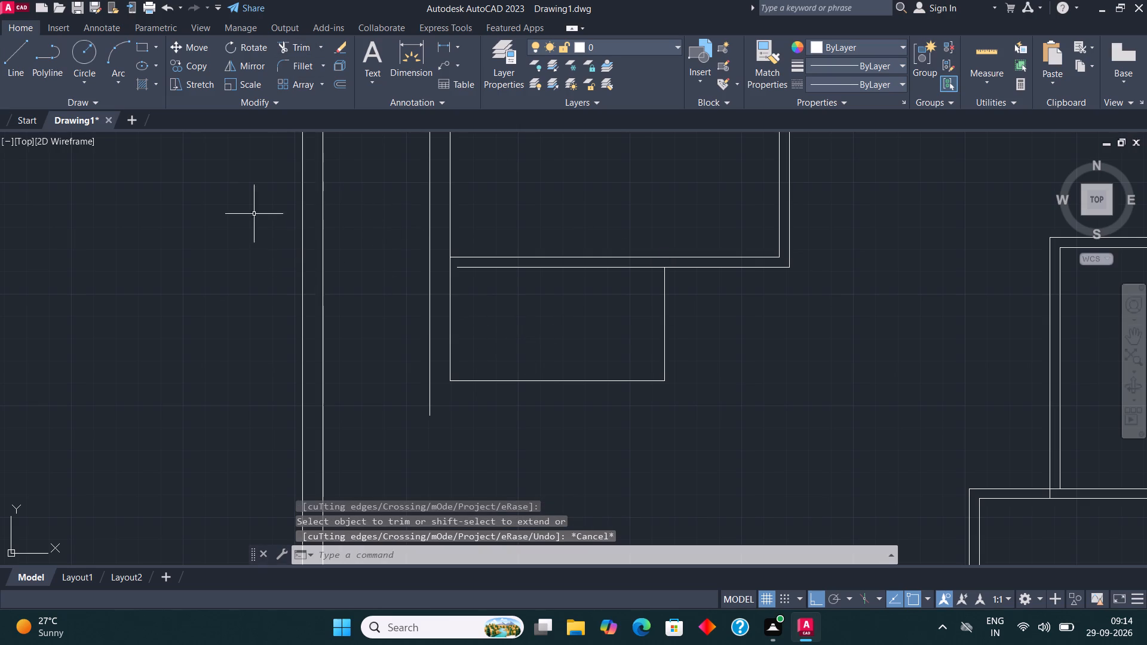
Close the gap at the left end of the 12' by 17' room's bottom outer line with a short line, trimming the overhang past the inner wall line.
left_click(26, 50)
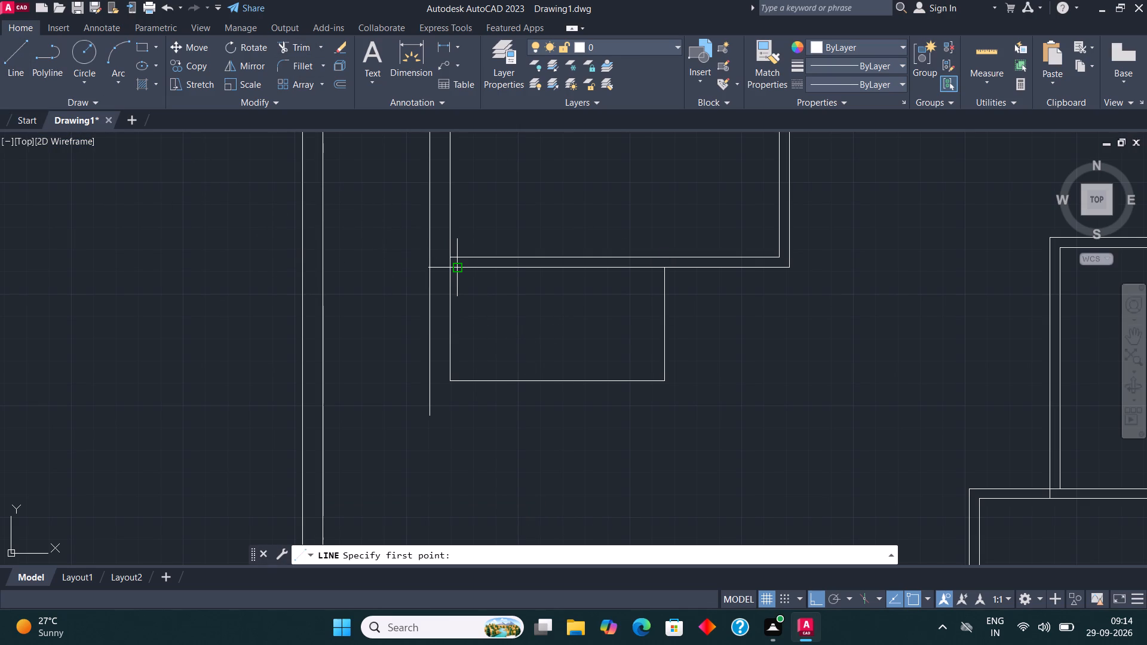
left_click(460, 269)
left_click(440, 269)
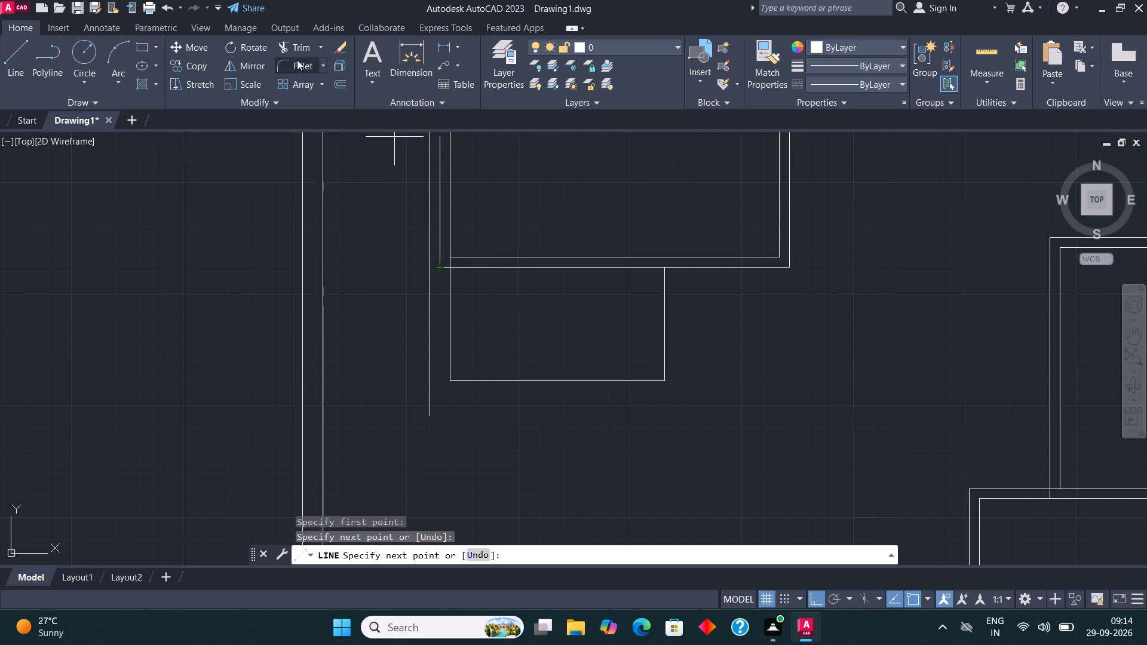
left_click(299, 50)
left_click(443, 266)
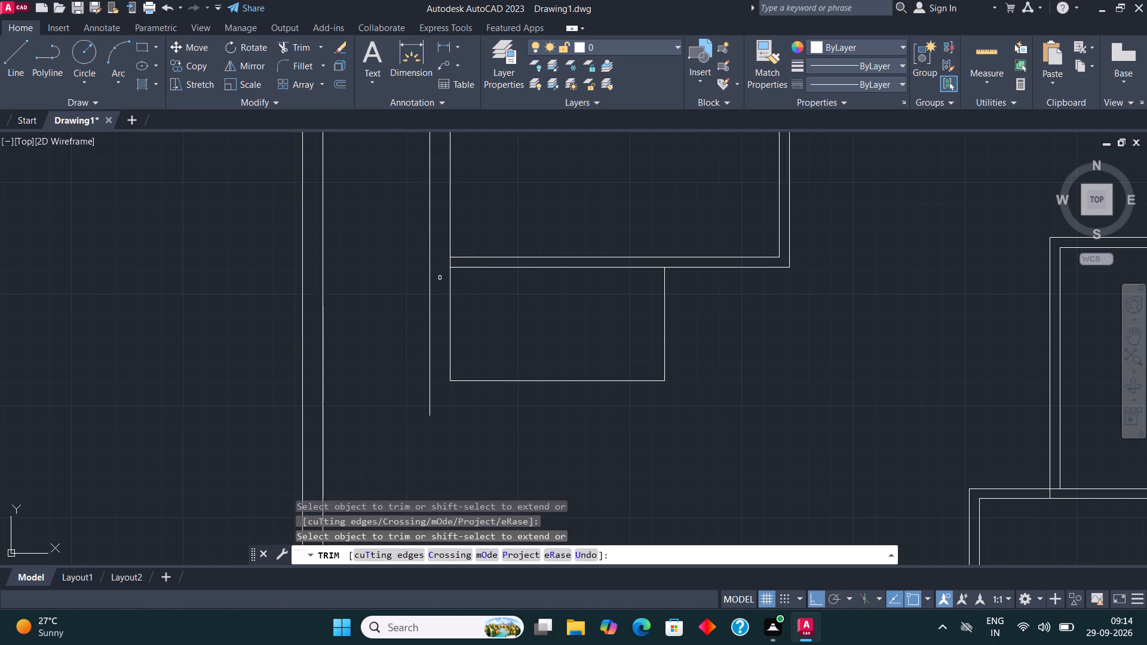
key("Escape")
Delete the small room's bottom line and right line.
scroll(417, 361, "down", 3)
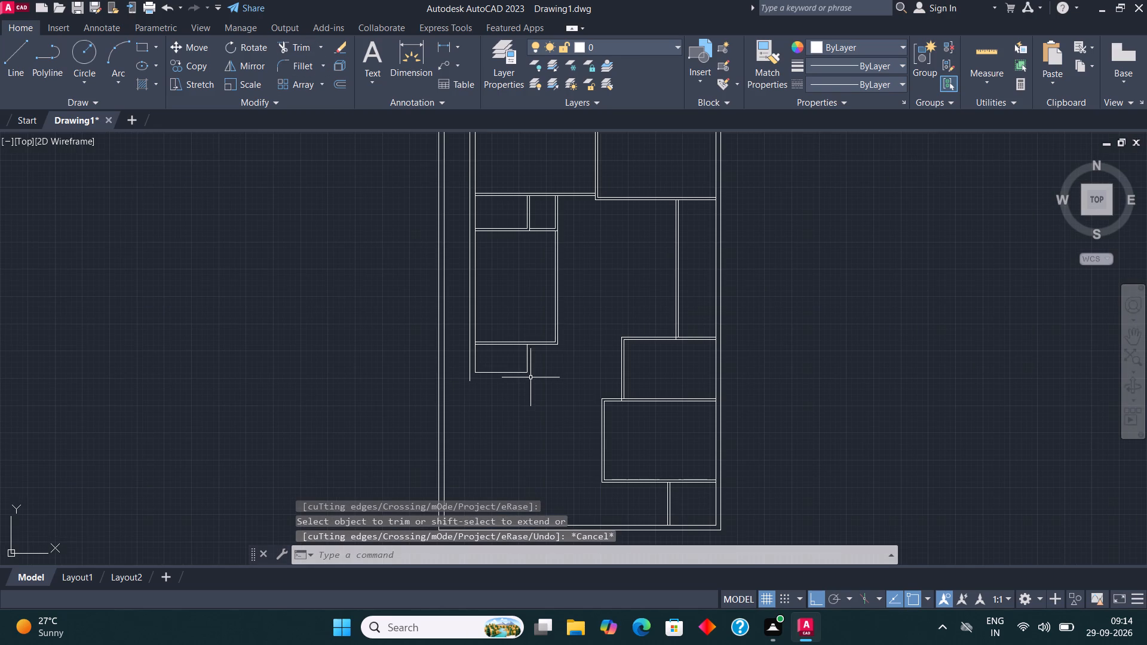
scroll(501, 369, "up", 2)
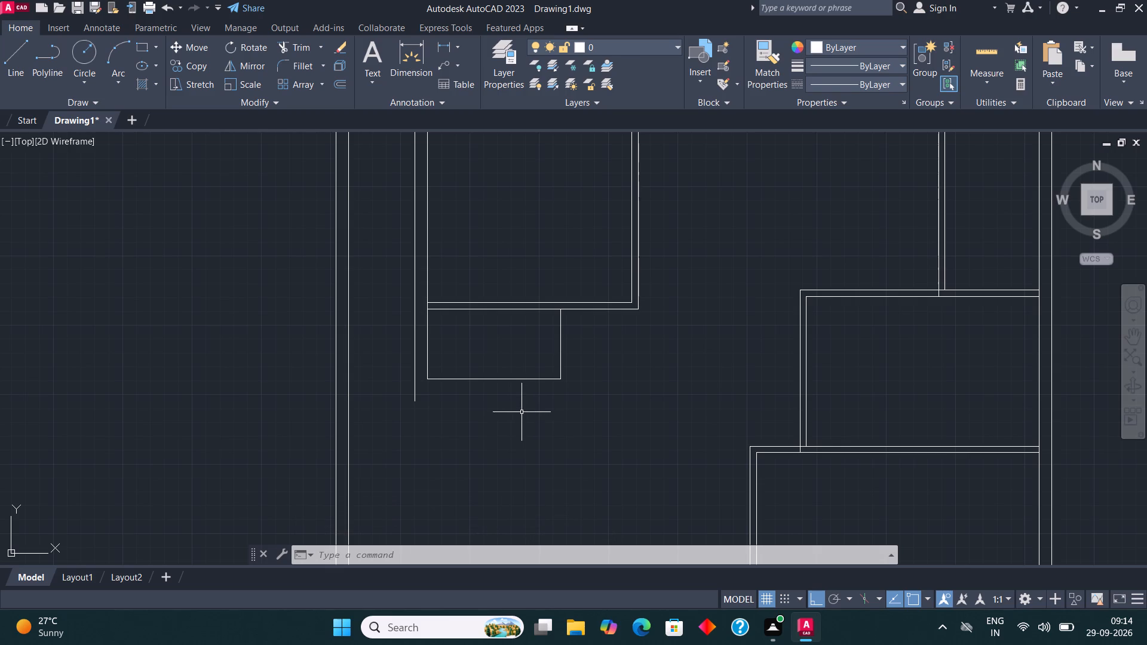
scroll(528, 426, "down", 1)
scroll(550, 399, "up", 2)
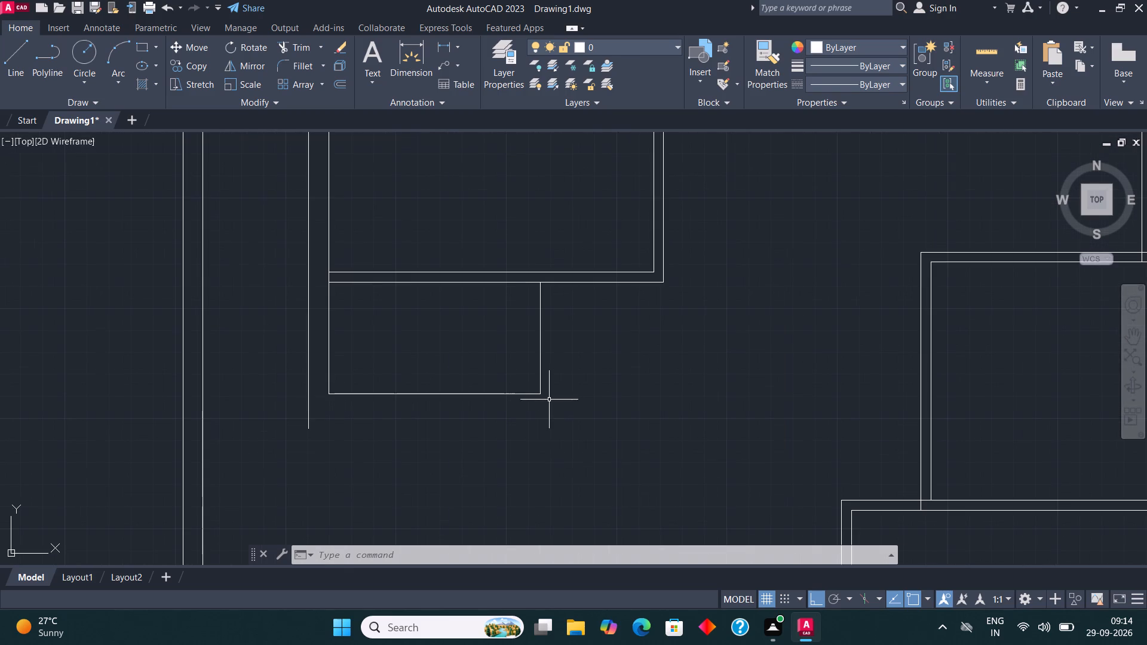
left_click(545, 411)
left_click(508, 381)
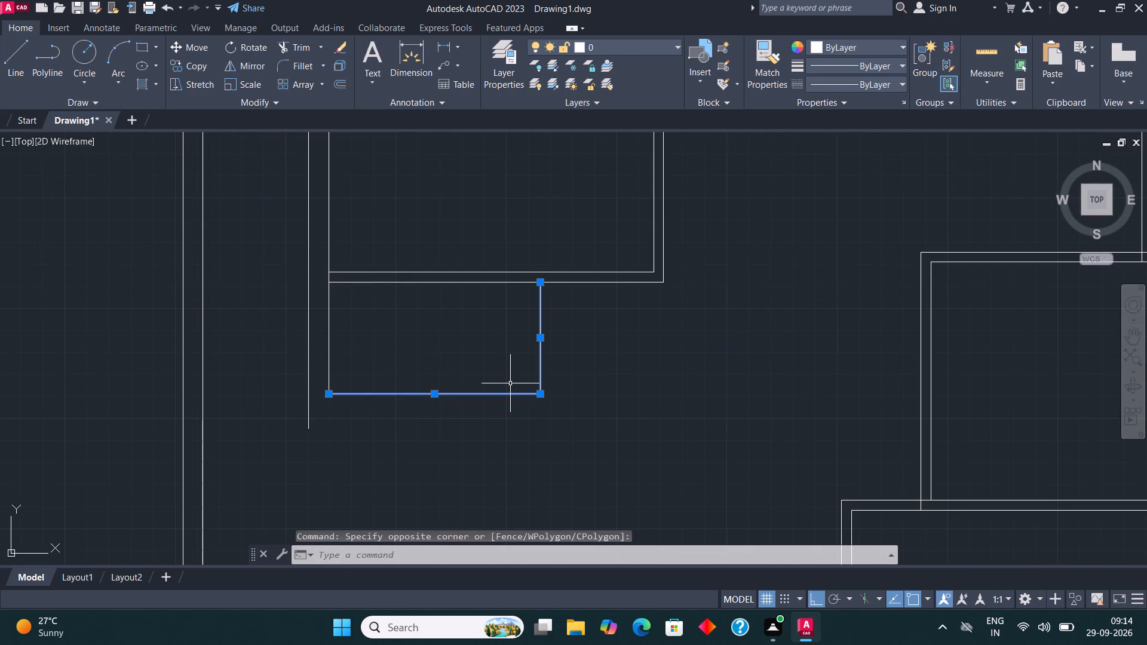
key("Delete")
From the small room's upper-left inner corner, draw an outline 8' down, 4.6' right and 8' up.
left_click(10, 64)
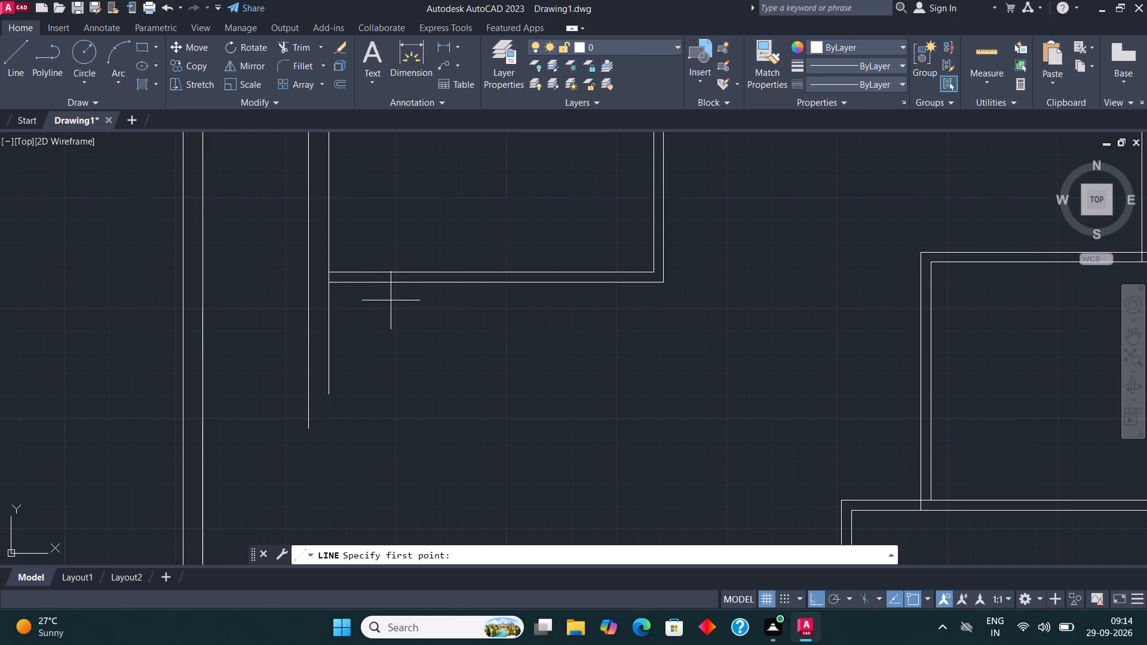
left_click(326, 287)
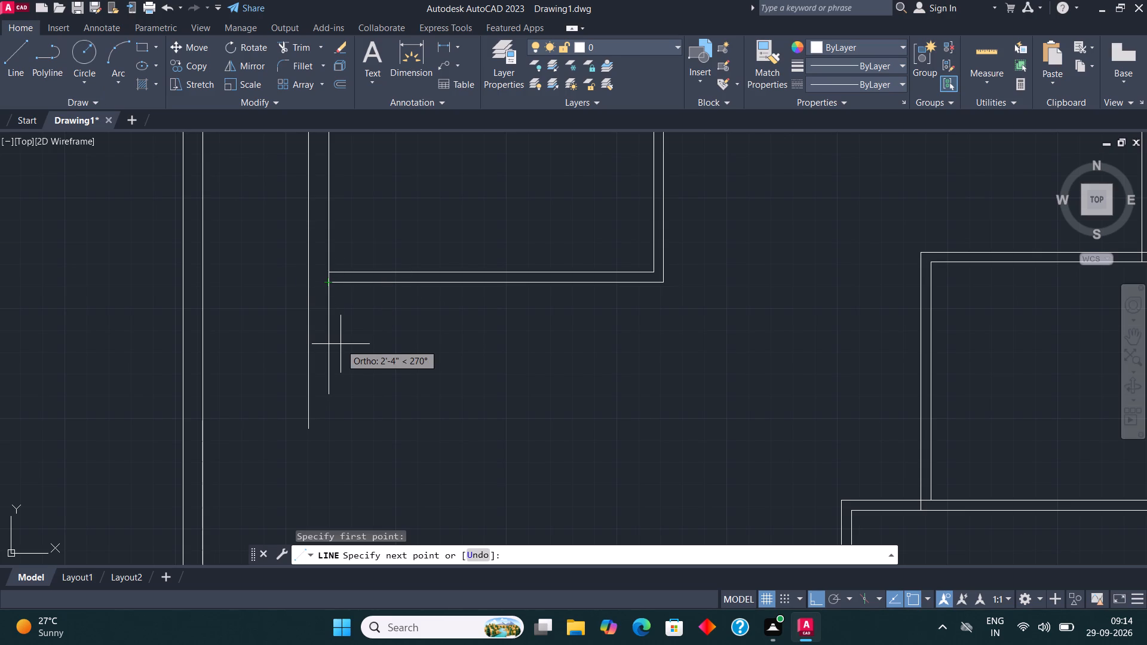
type("8'")
key("Return")
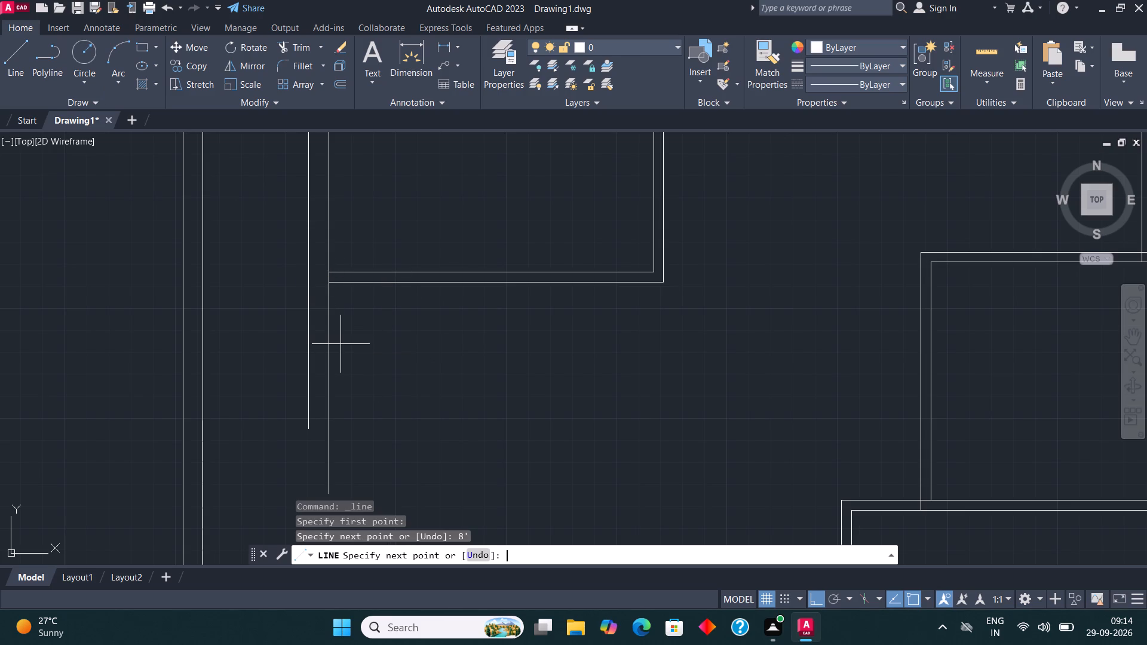
scroll(342, 355, "down", 1)
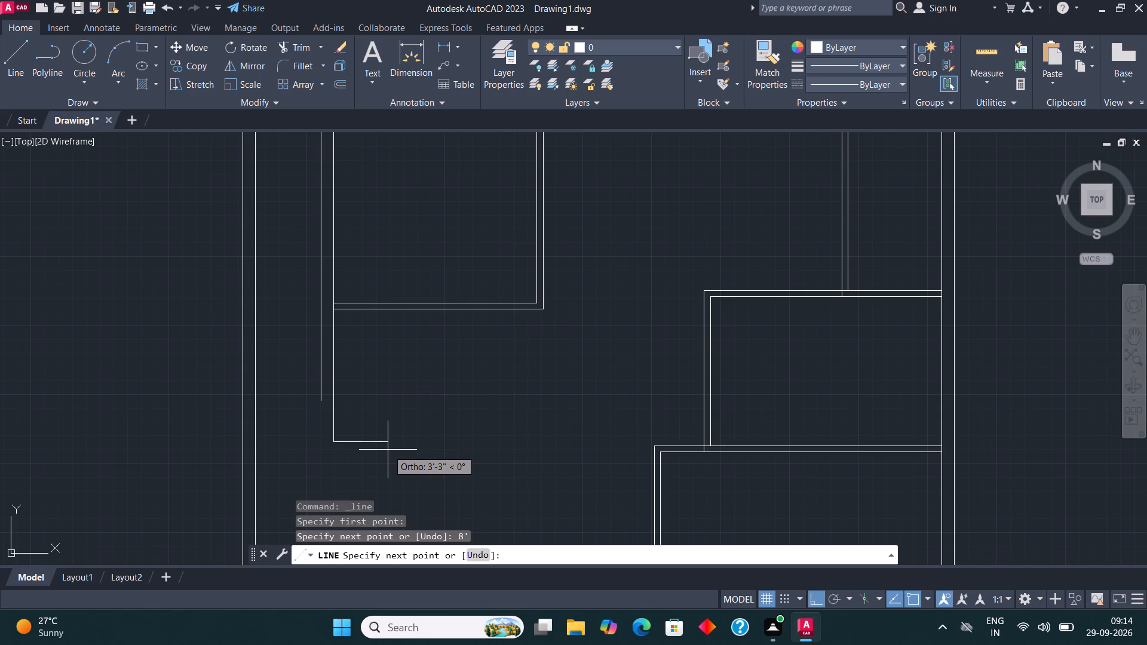
type("4.5")
key("BackSpace")
type("6'")
key("Return")
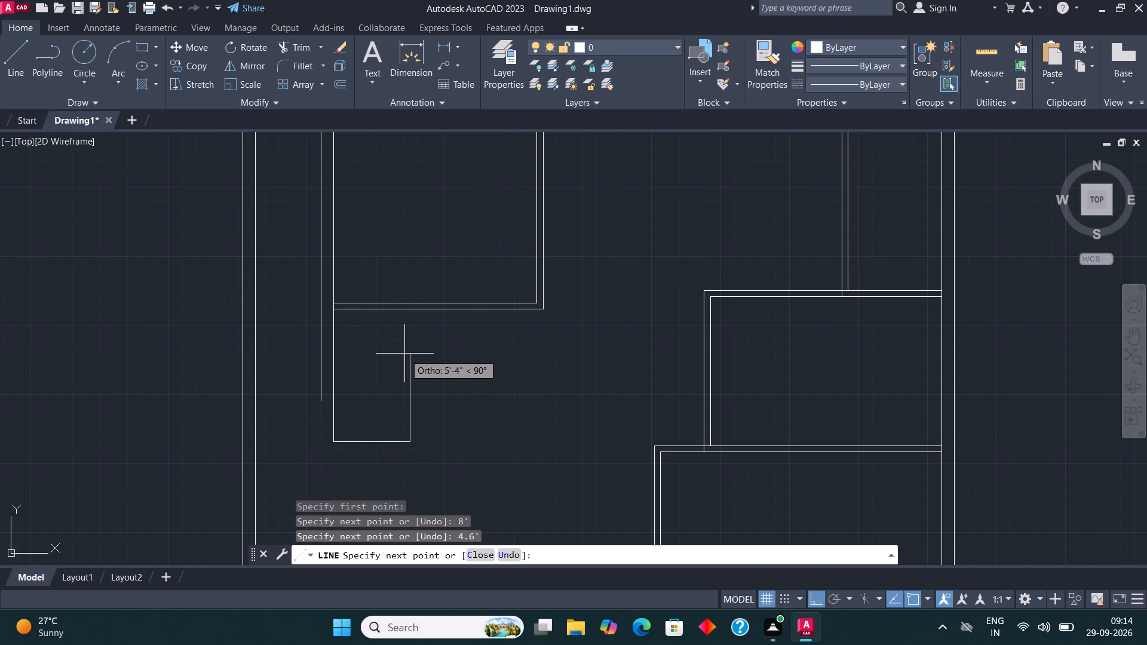
type("8'")
key("Return")
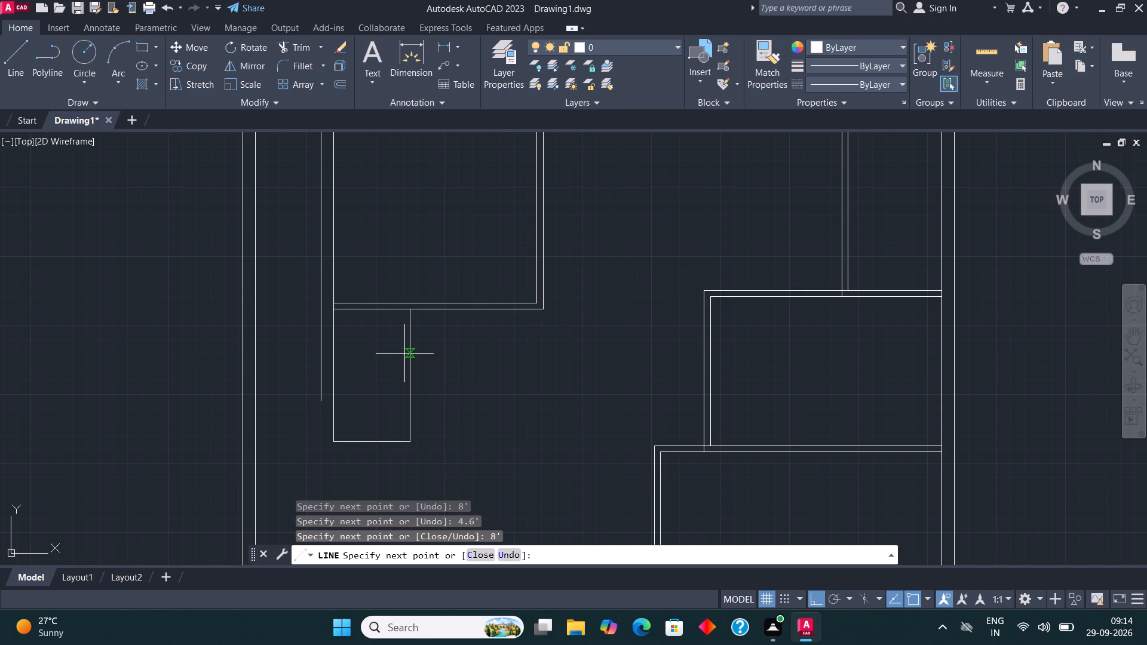
key("Escape")
Offset the small room's right line 4.5" to the right and its bottom line 4.5" downward.
scroll(443, 250, "down", 1)
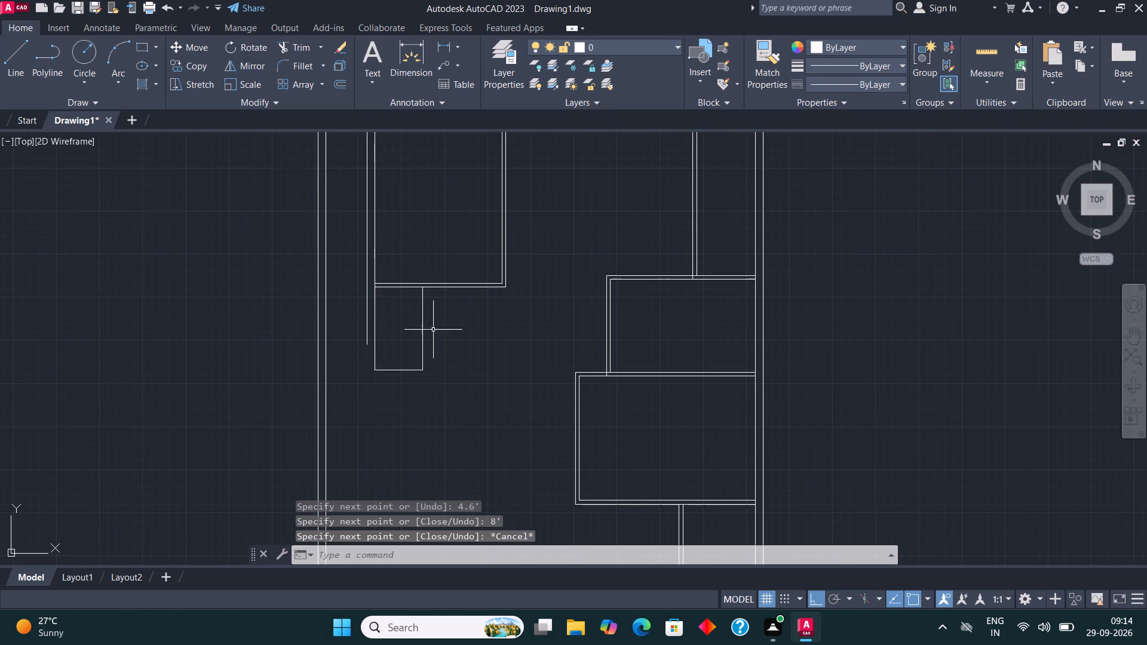
left_click(434, 395)
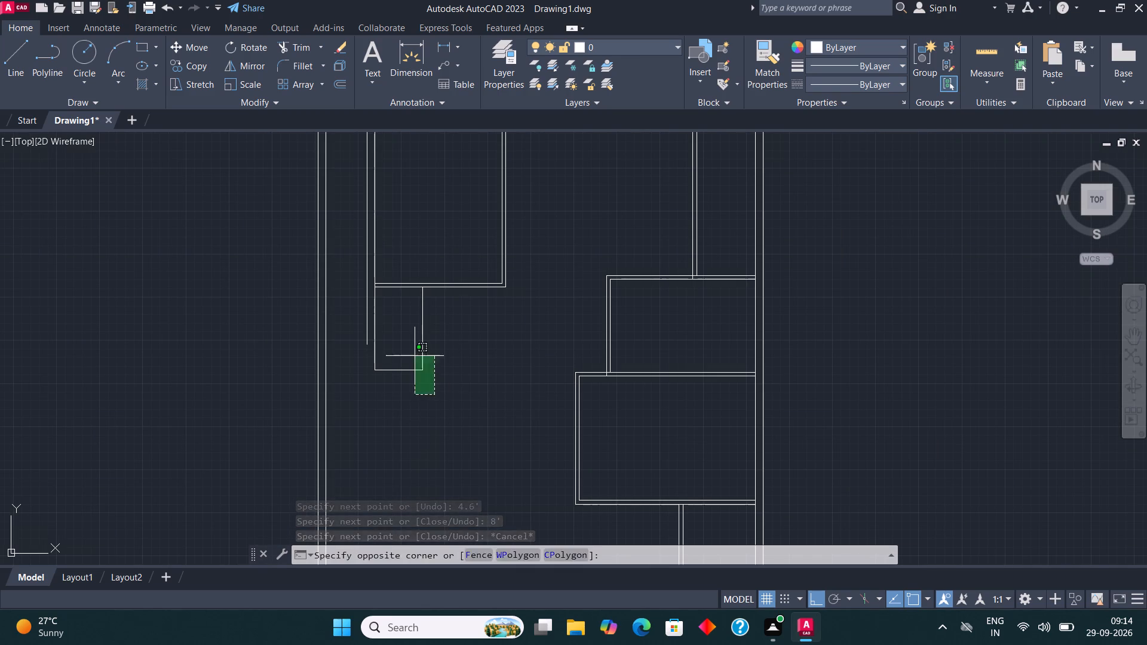
left_click(415, 355)
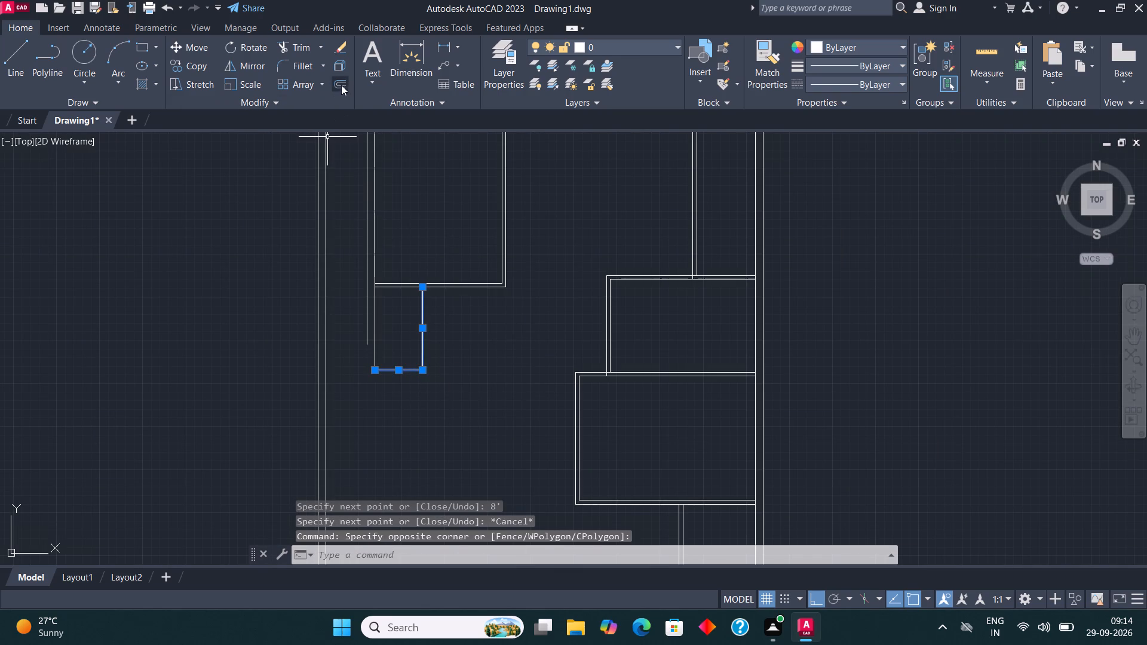
left_click(341, 84)
left_click(424, 340)
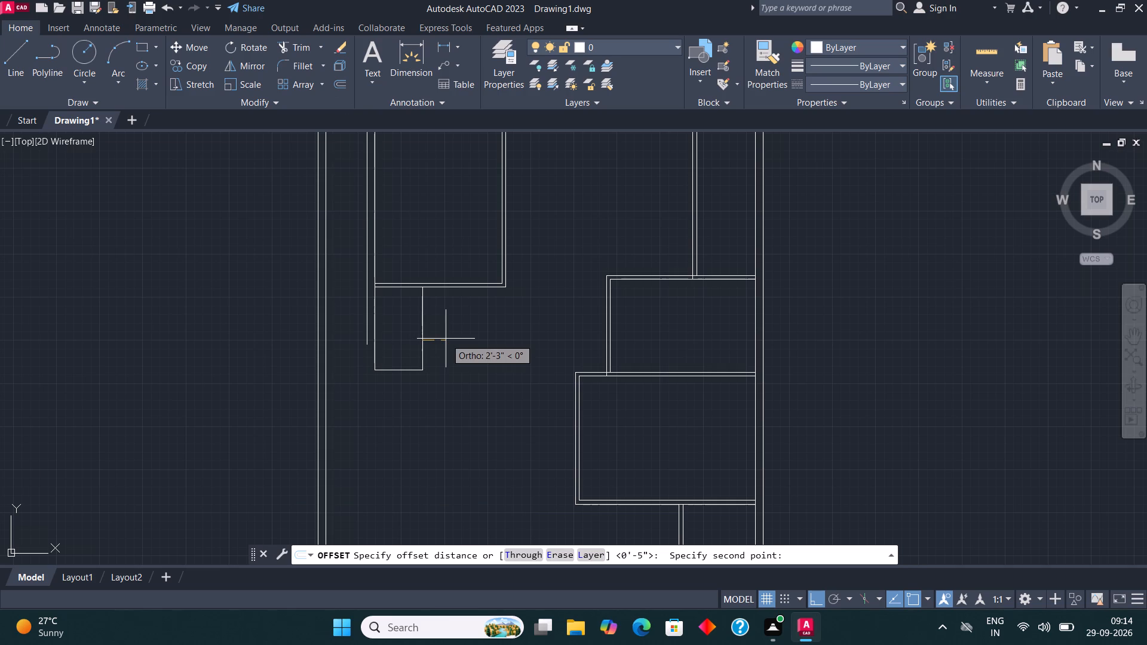
type("4.5\"")
key("Return")
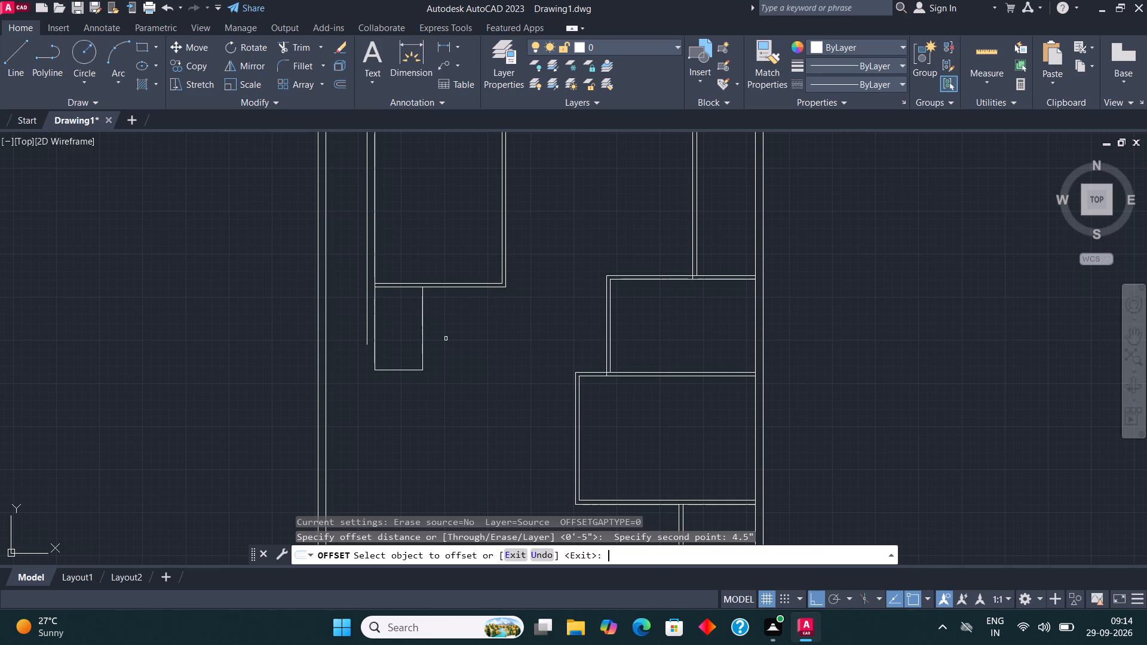
left_click(425, 333)
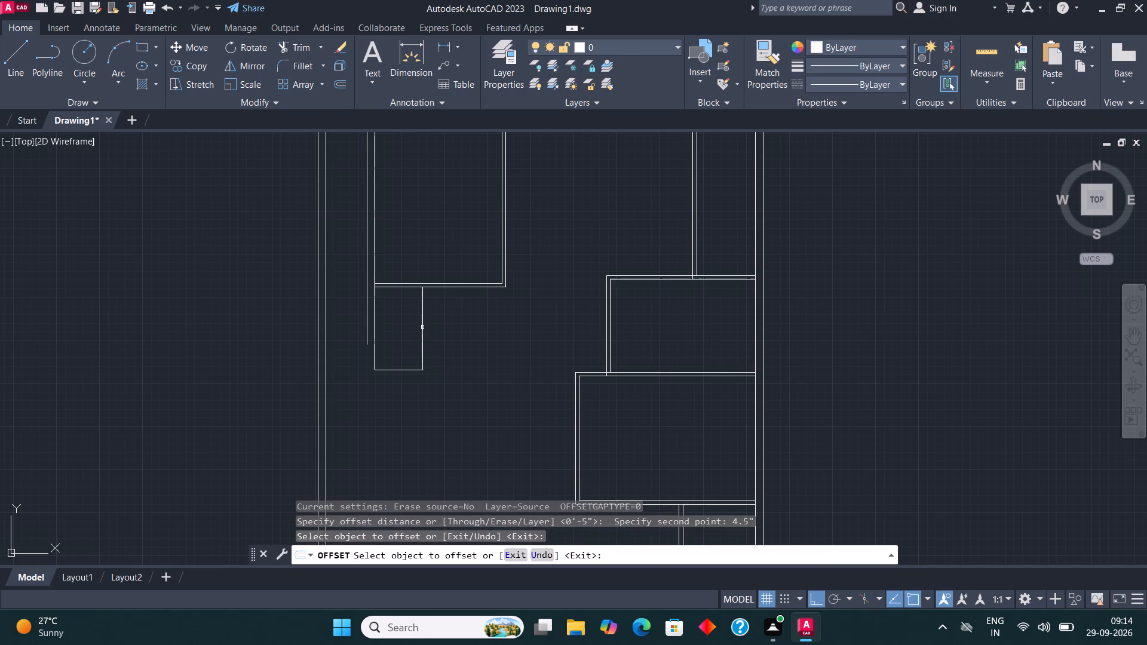
left_click(421, 326)
left_click(484, 326)
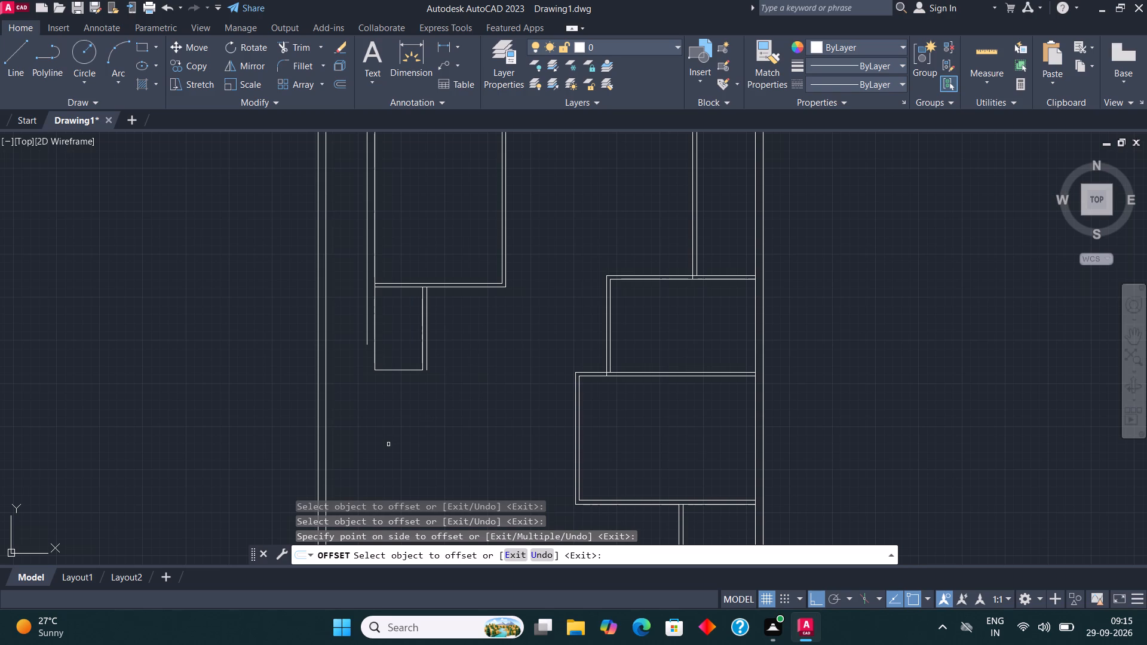
scroll(403, 394, "up", 2)
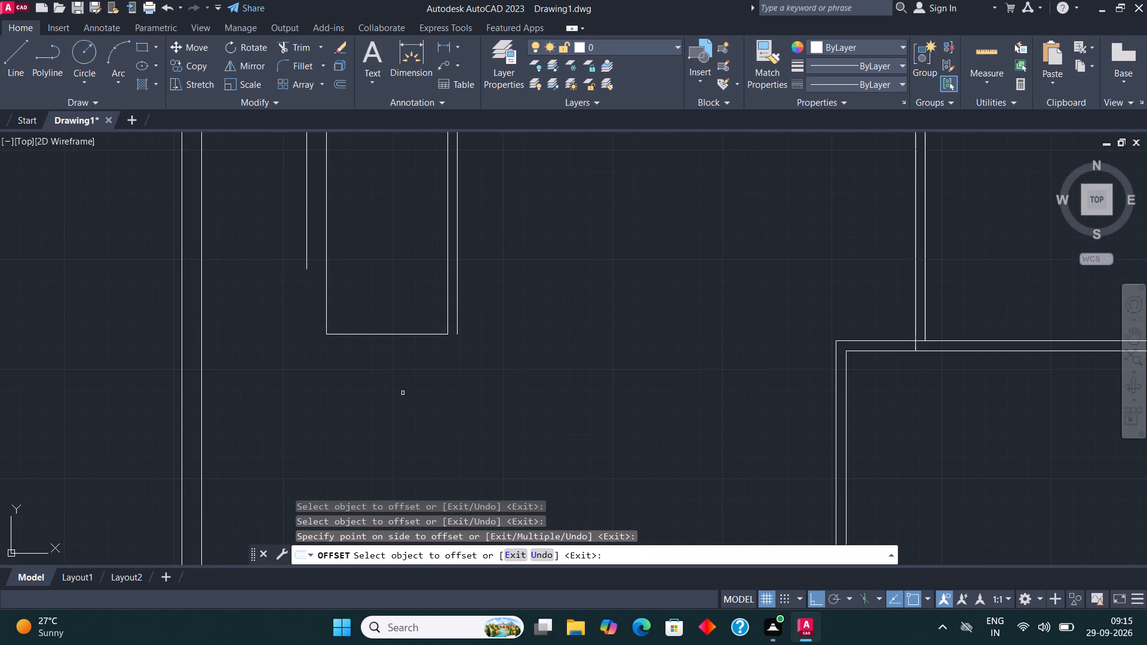
left_click(409, 334)
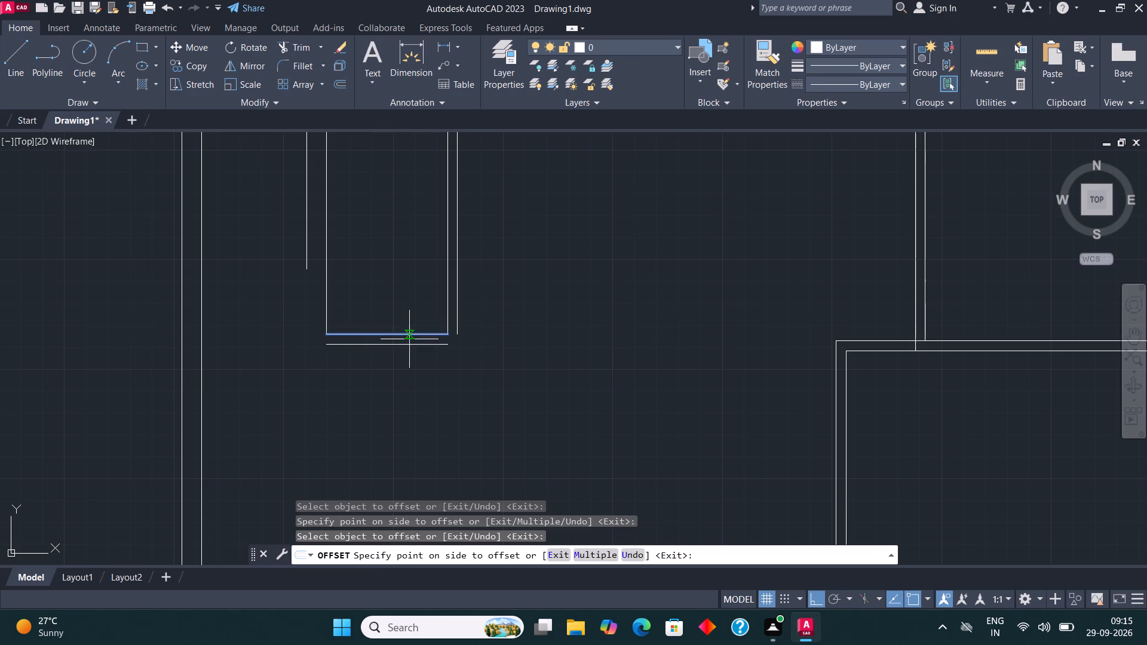
left_click(407, 371)
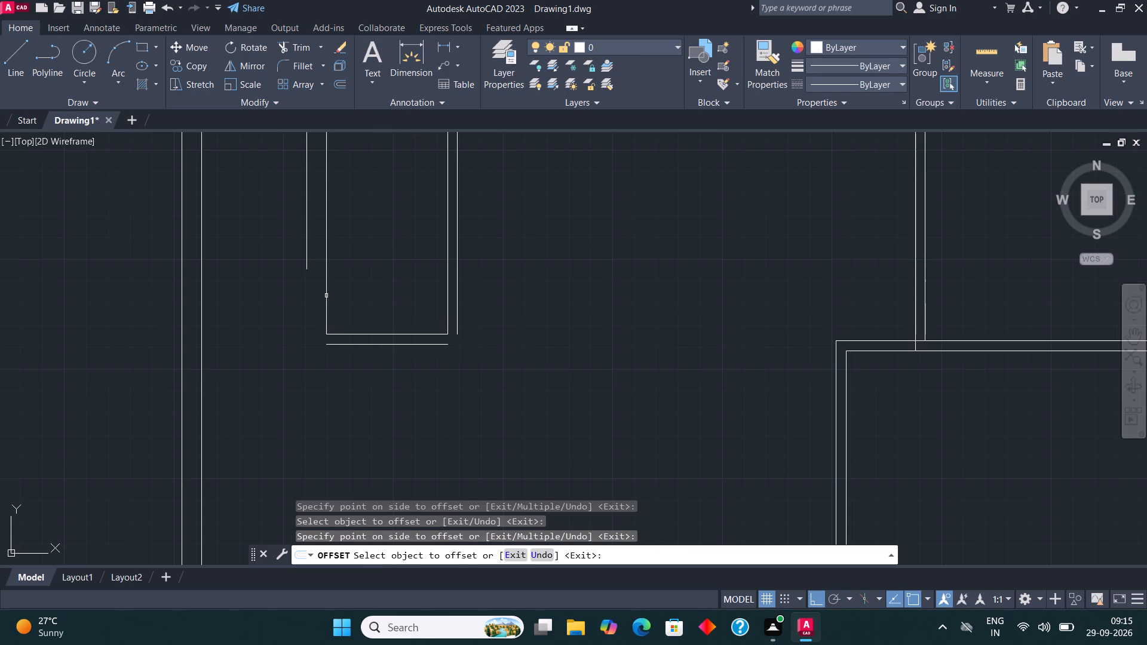
Offset the small room's left line 4.5" to the left, and offset that copy another 4.5" to the left.
left_click(327, 309)
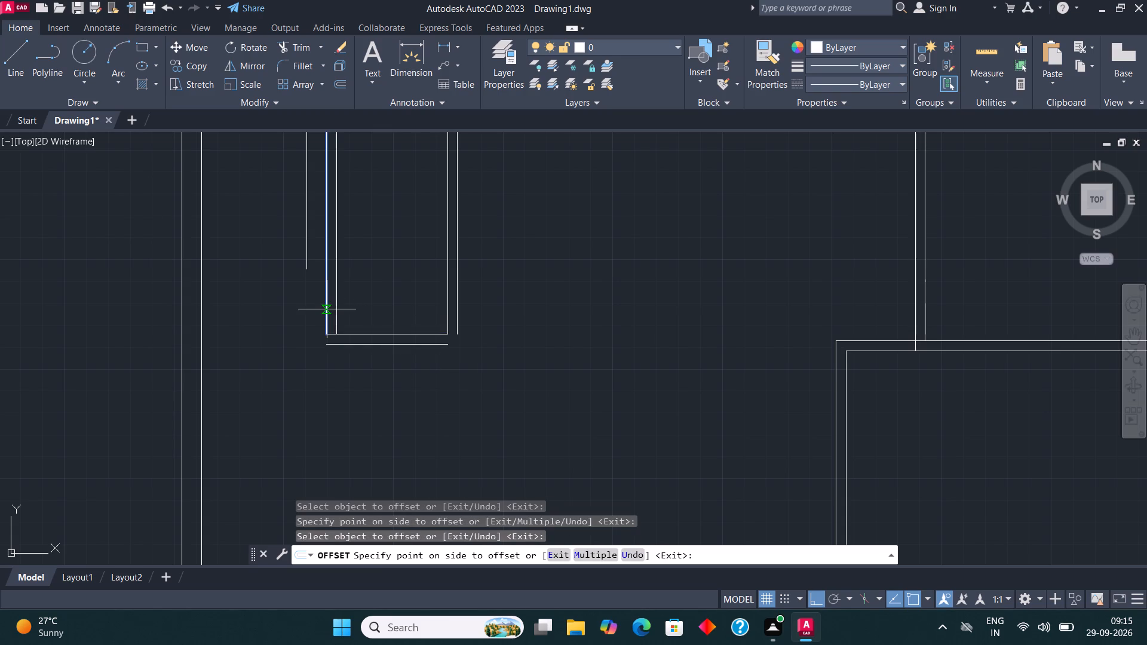
type("9\"")
key("Return")
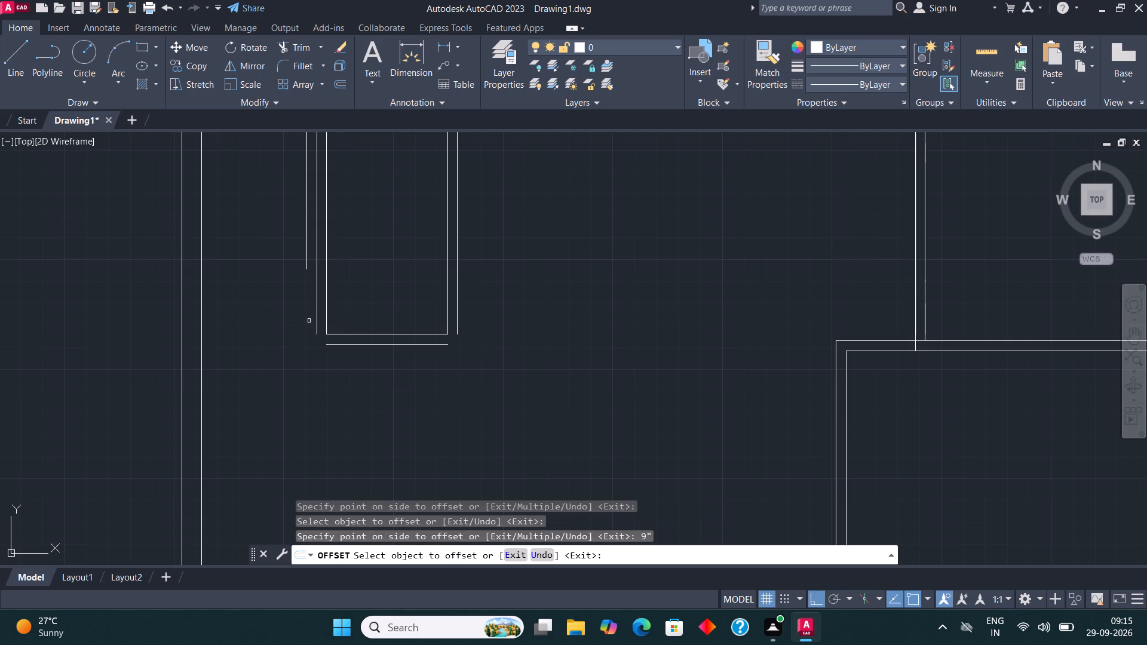
left_click(315, 313)
left_click(291, 309)
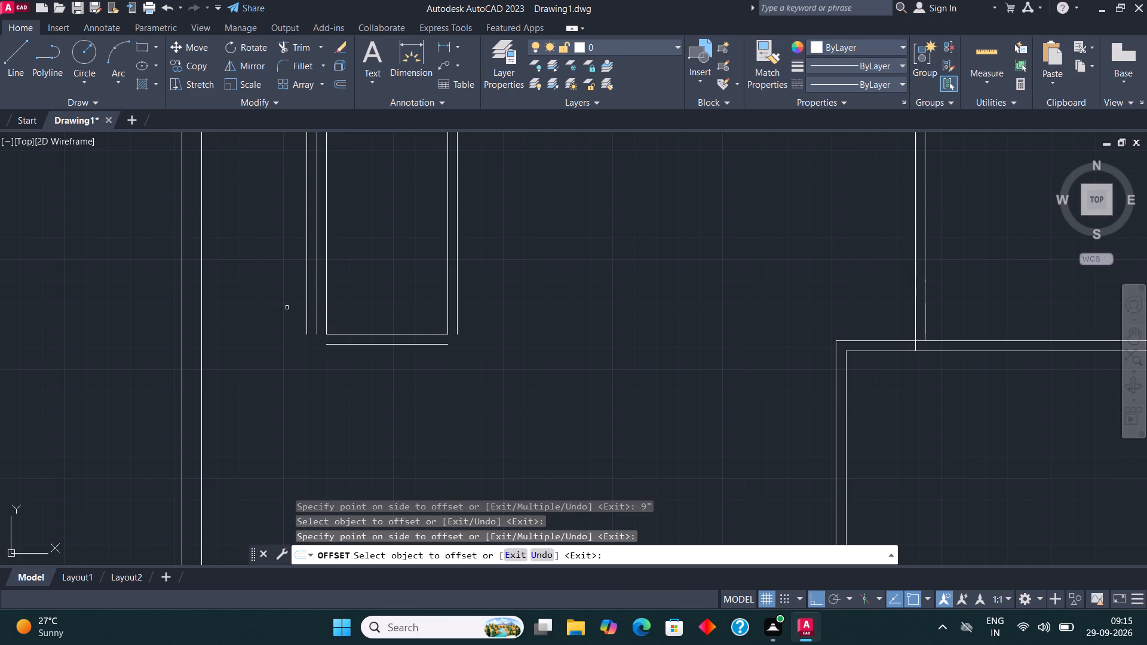
key("Escape")
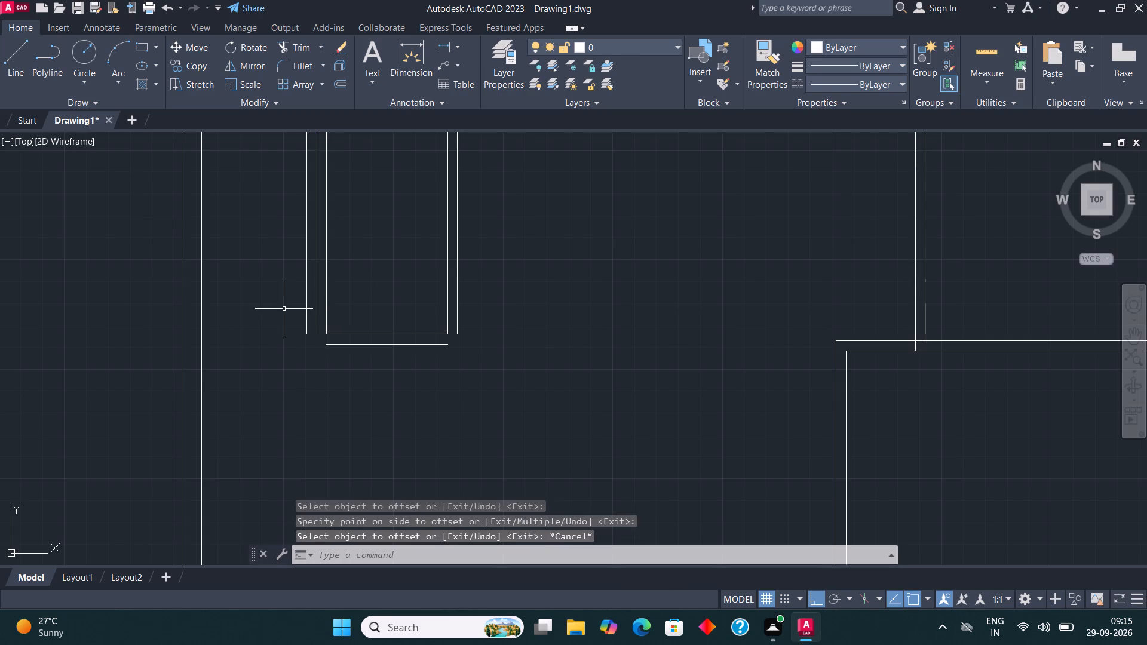
Delete the intermediate offset line in the middle of the small room's left wall.
left_click(314, 313)
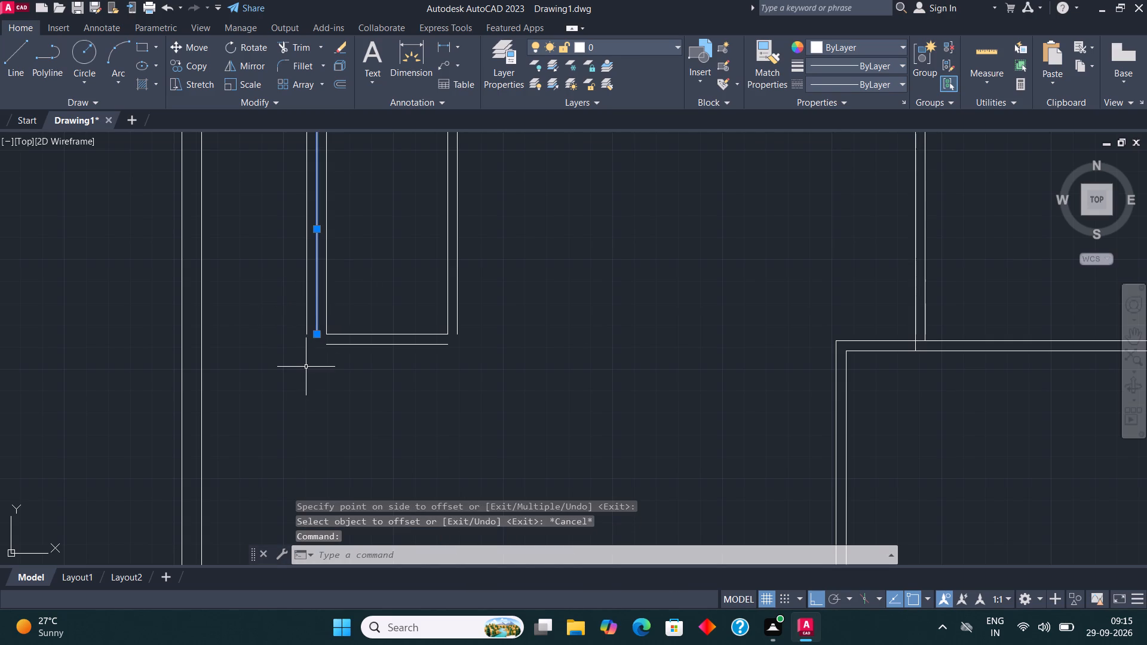
key("Delete")
Fillet the small room's outer left and bottom lines so they meet in a sharp lower-left corner.
scroll(332, 392, "down", 2)
scroll(324, 388, "up", 2)
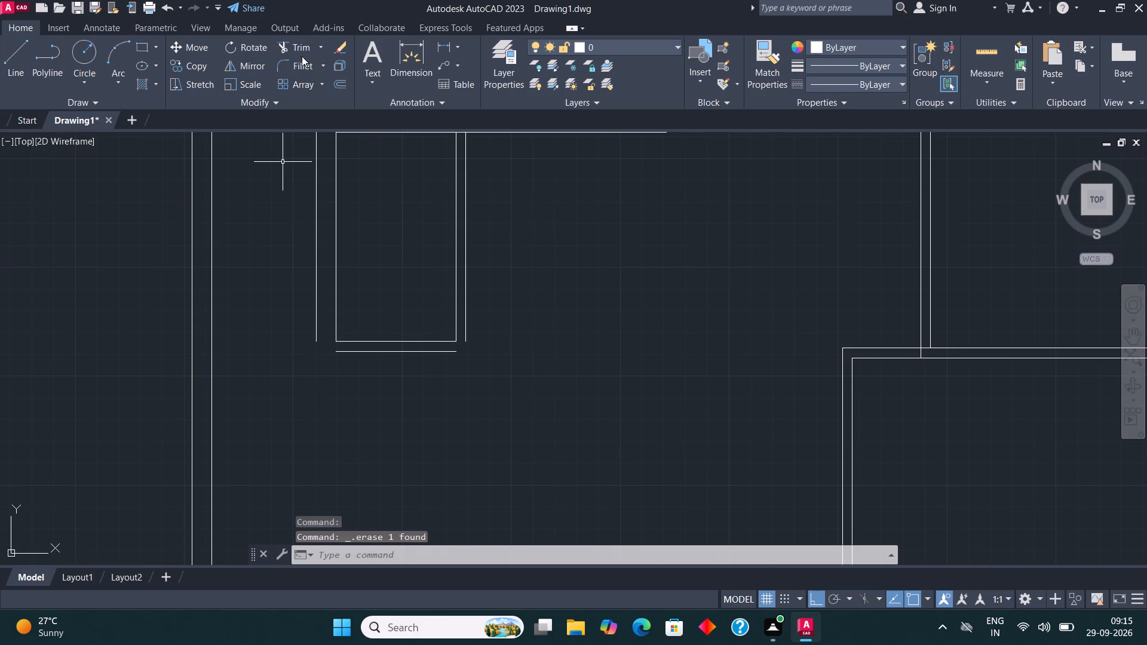
left_click(291, 66)
left_click(317, 326)
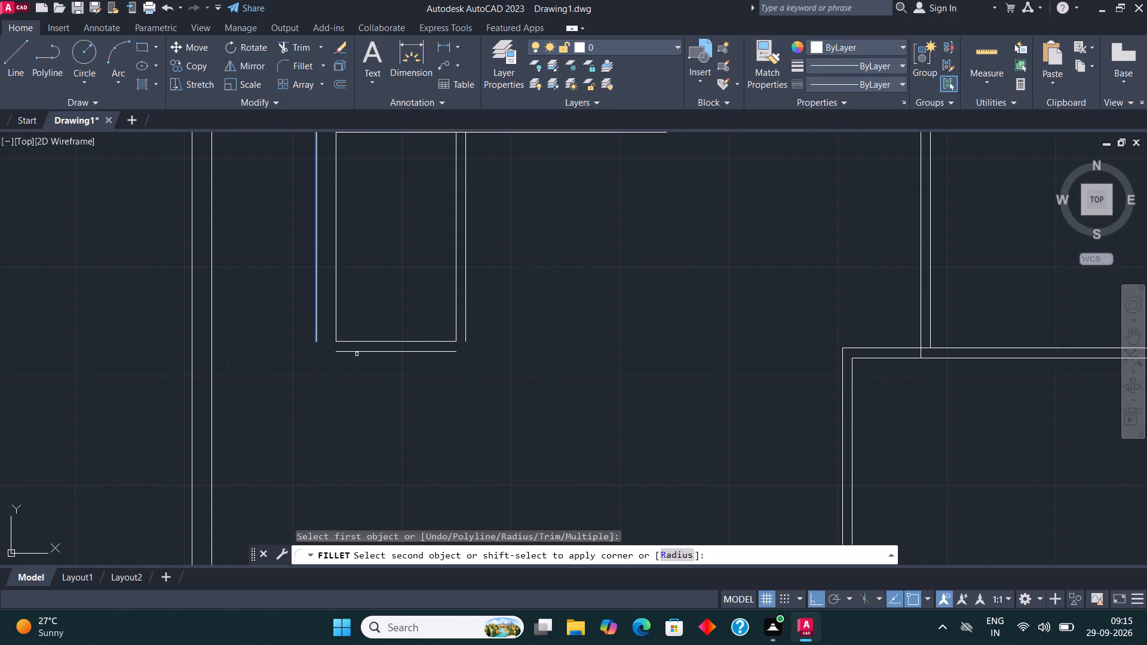
left_click(357, 354)
left_click(357, 352)
Fillet the small room's outer bottom and right lines so they meet in a sharp lower-right corner.
left_click(298, 64)
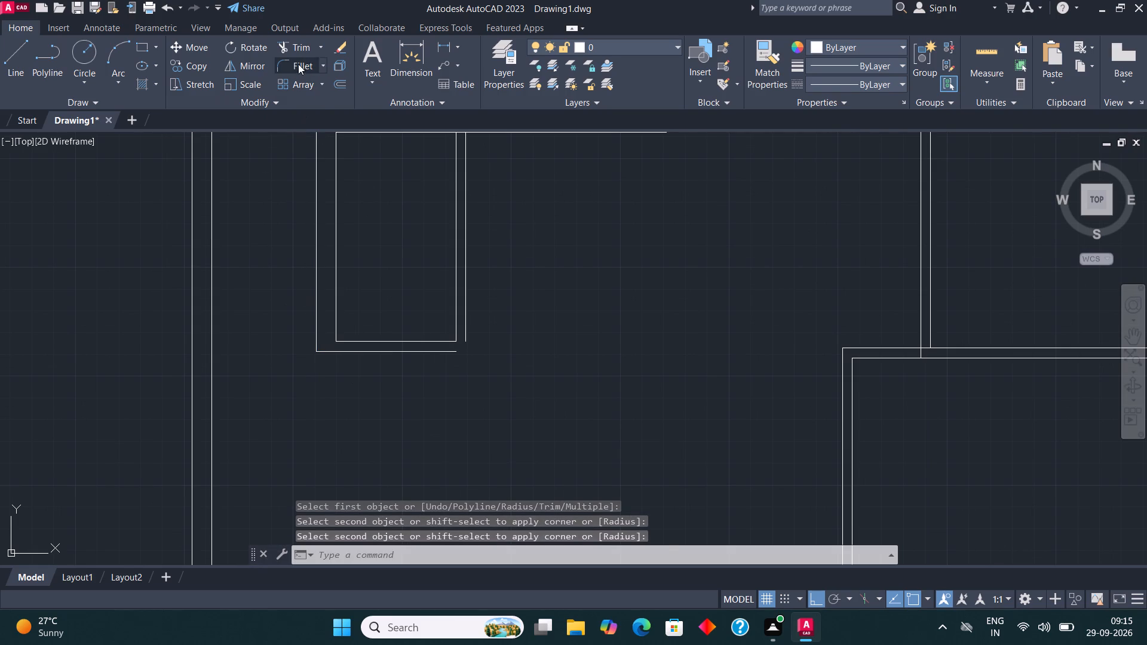
left_click(421, 354)
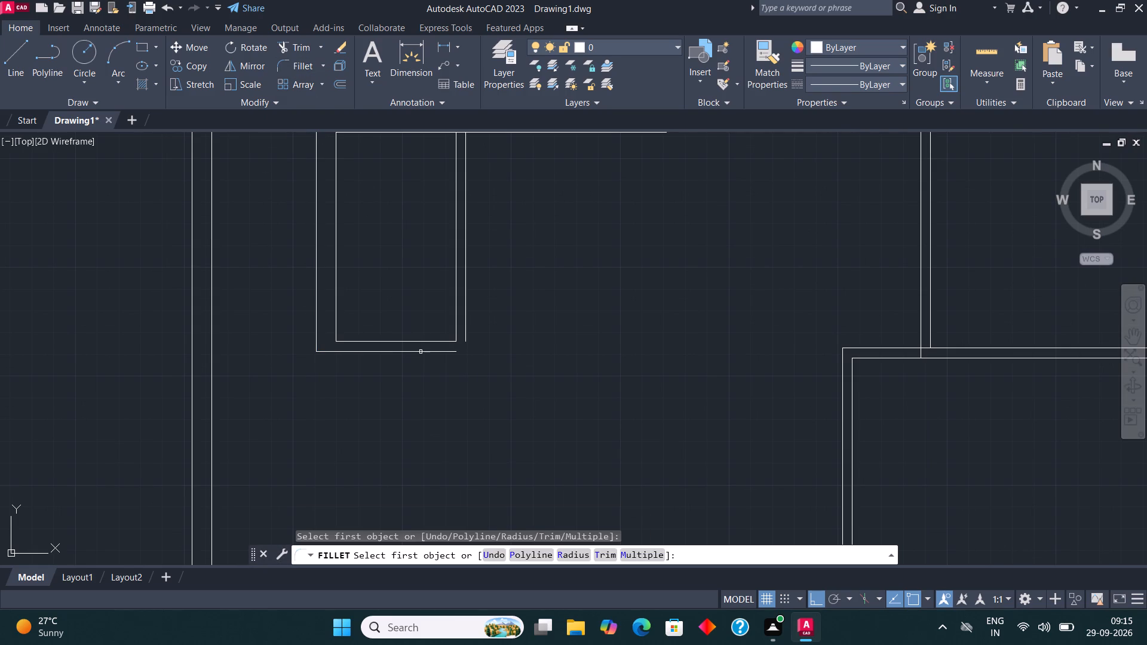
left_click(421, 352)
left_click(466, 326)
Draw a vertical line about 3'-8" long downward from the 12' by 17' room's outer lower-right corner.
scroll(413, 382, "down", 2)
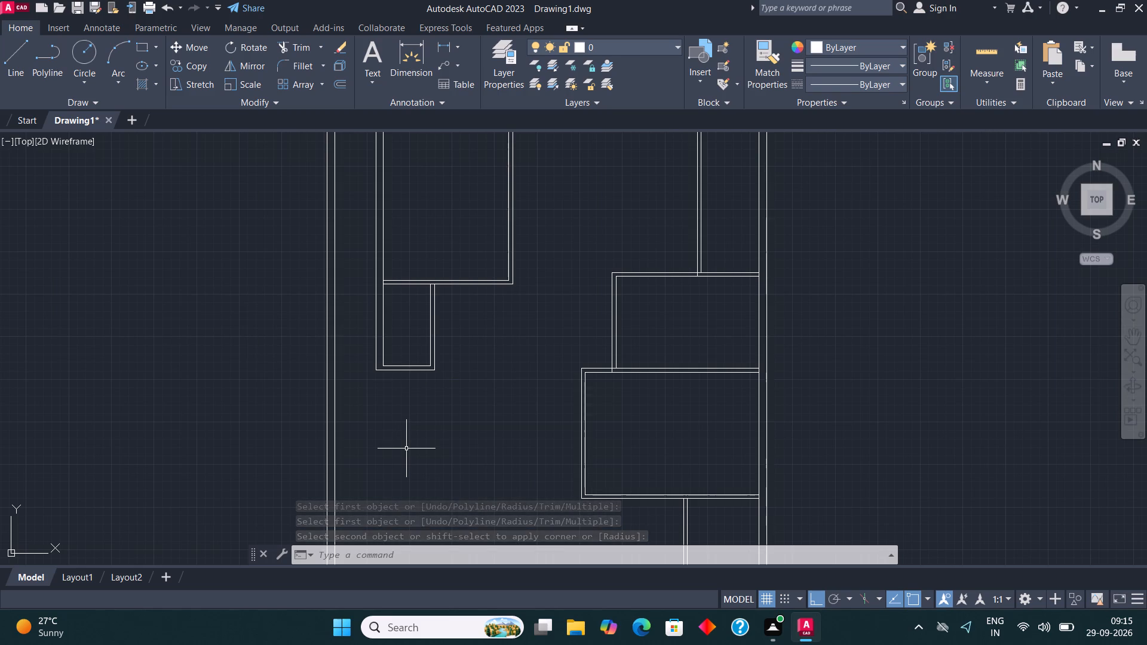
scroll(479, 414, "up", 1)
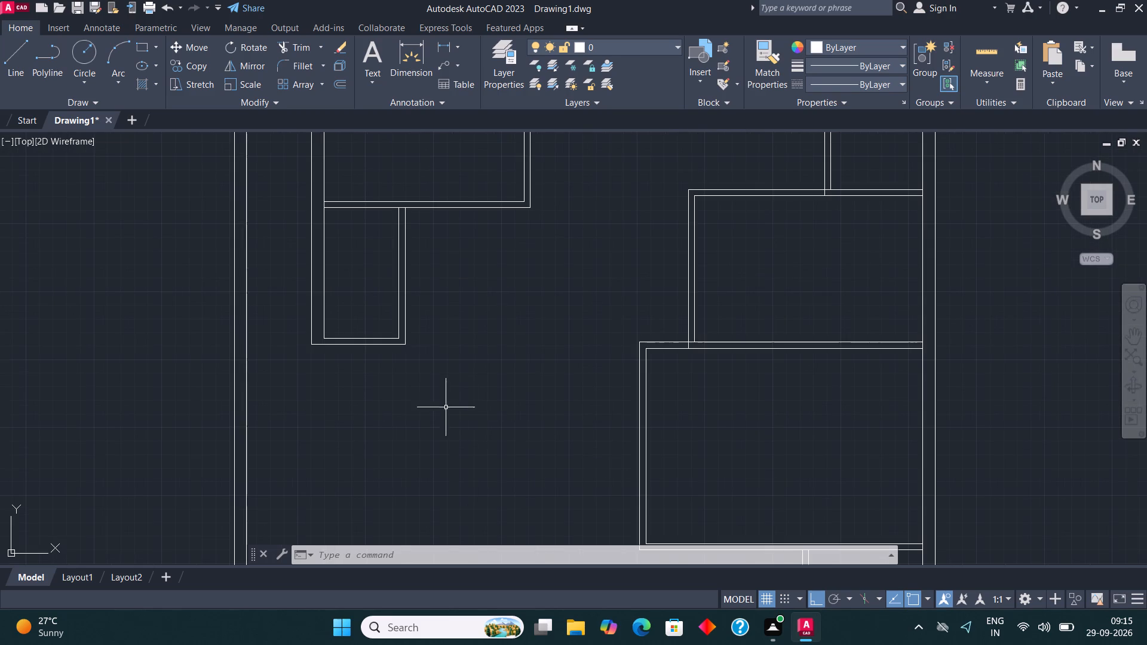
scroll(345, 402, "down", 1)
scroll(517, 387, "up", 1)
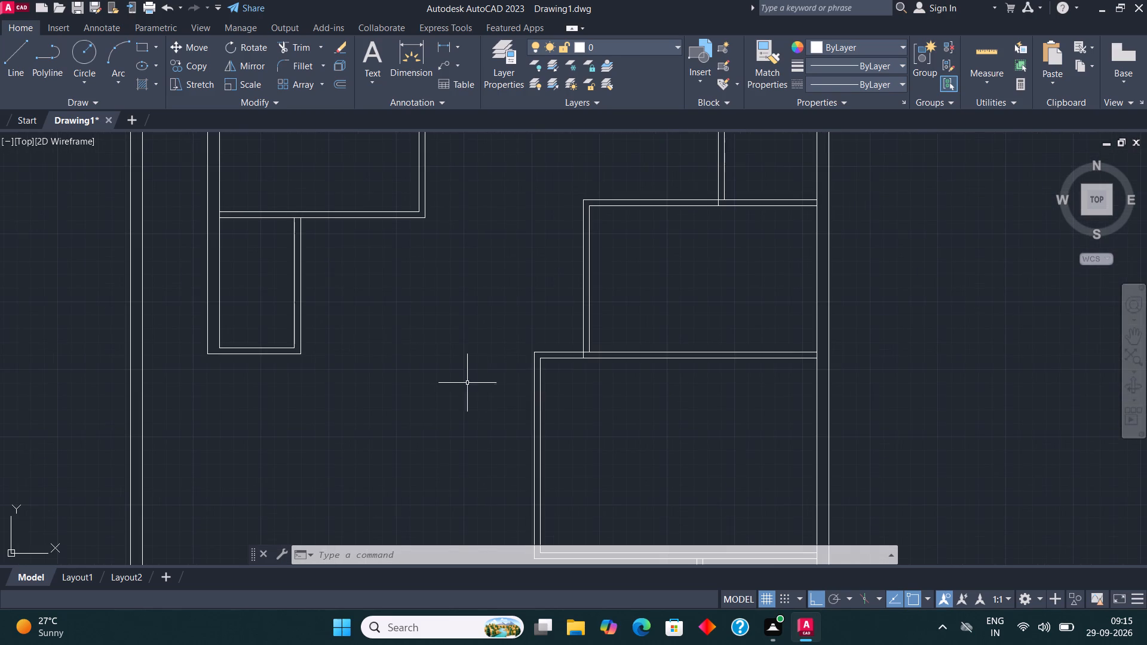
left_click(11, 72)
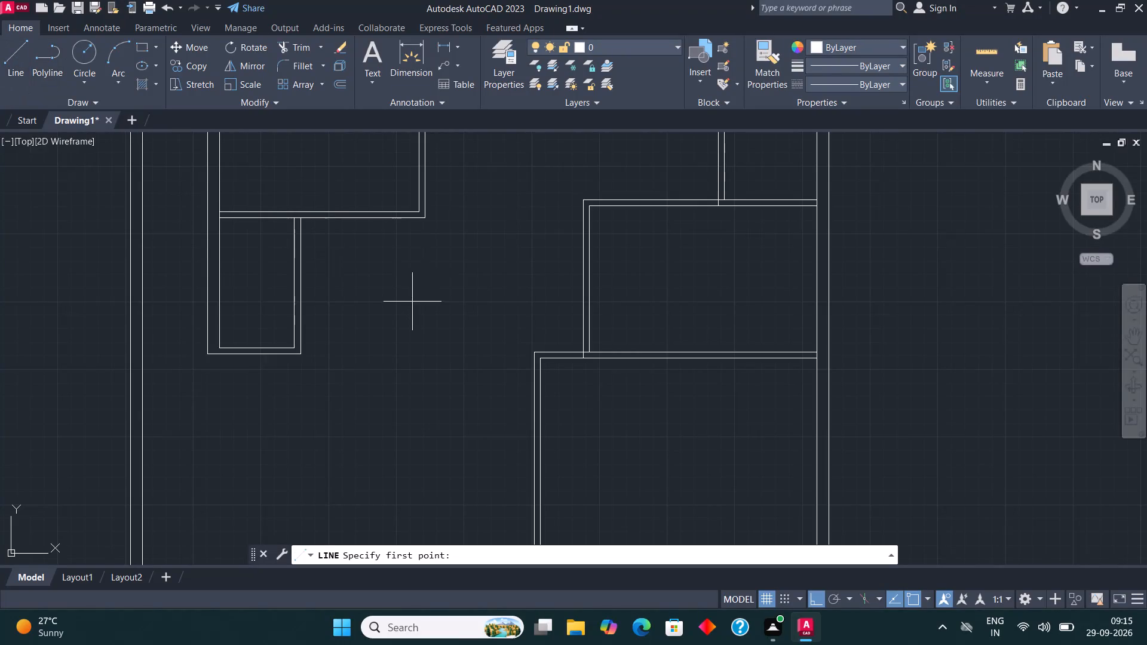
left_click(427, 223)
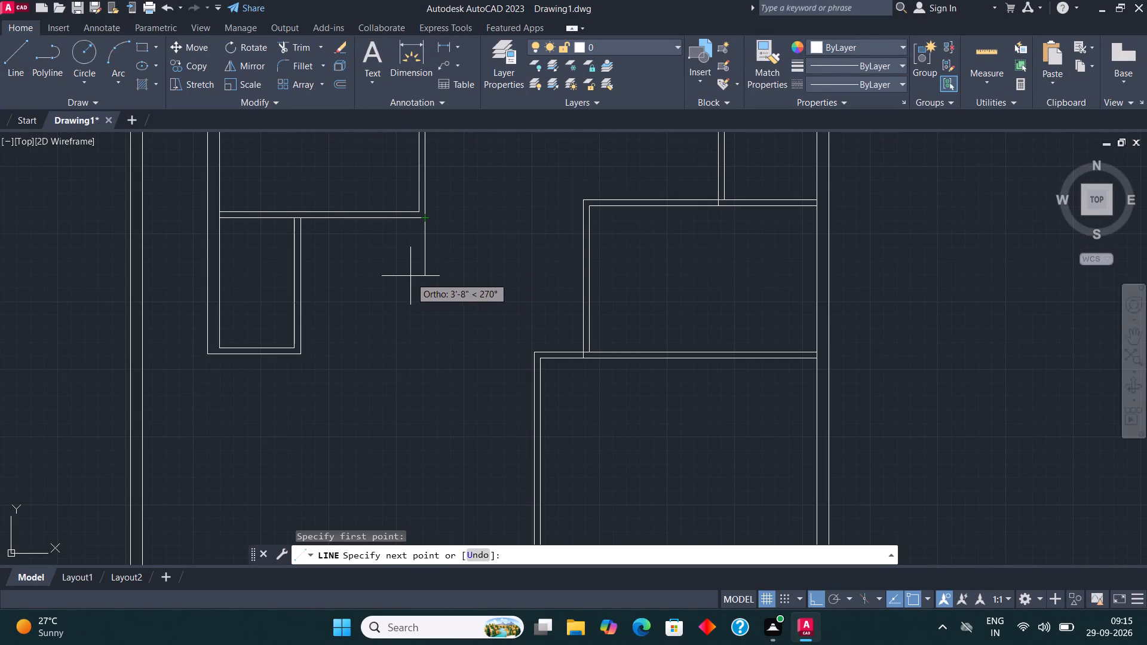
left_click(409, 273)
key("Escape")
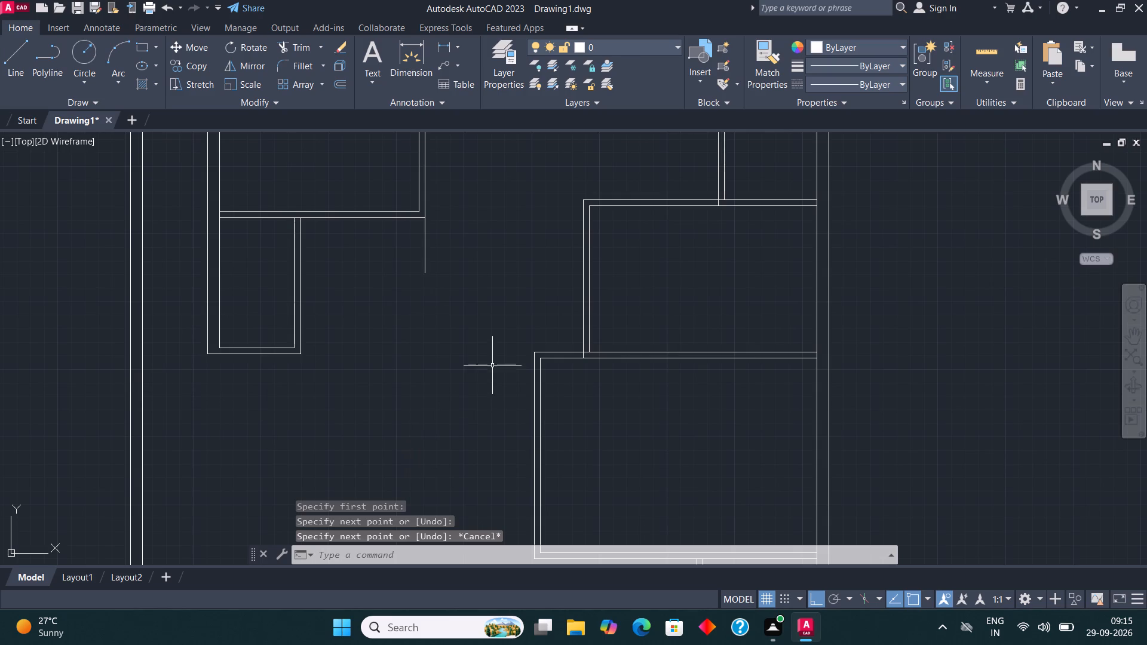
Draw a stub wall from the small room's outer lower-right corner: about 6'-5" right, 4.5" up, and back left into the small room.
left_click(0, 73)
left_click(14, 64)
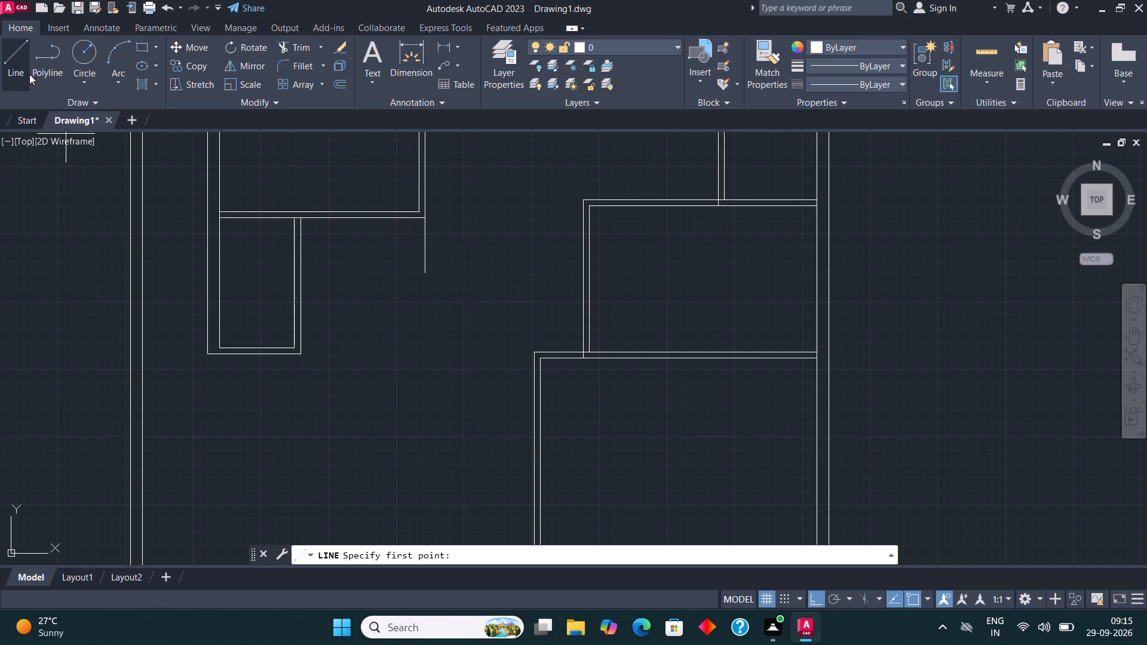
left_click(306, 352)
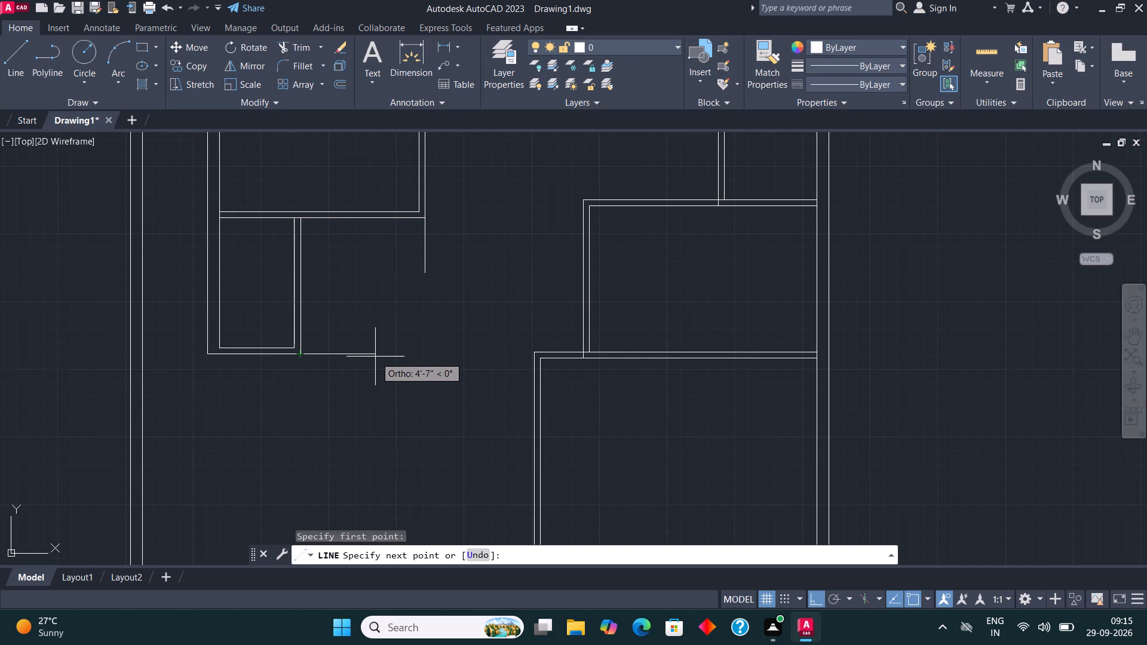
left_click(407, 356)
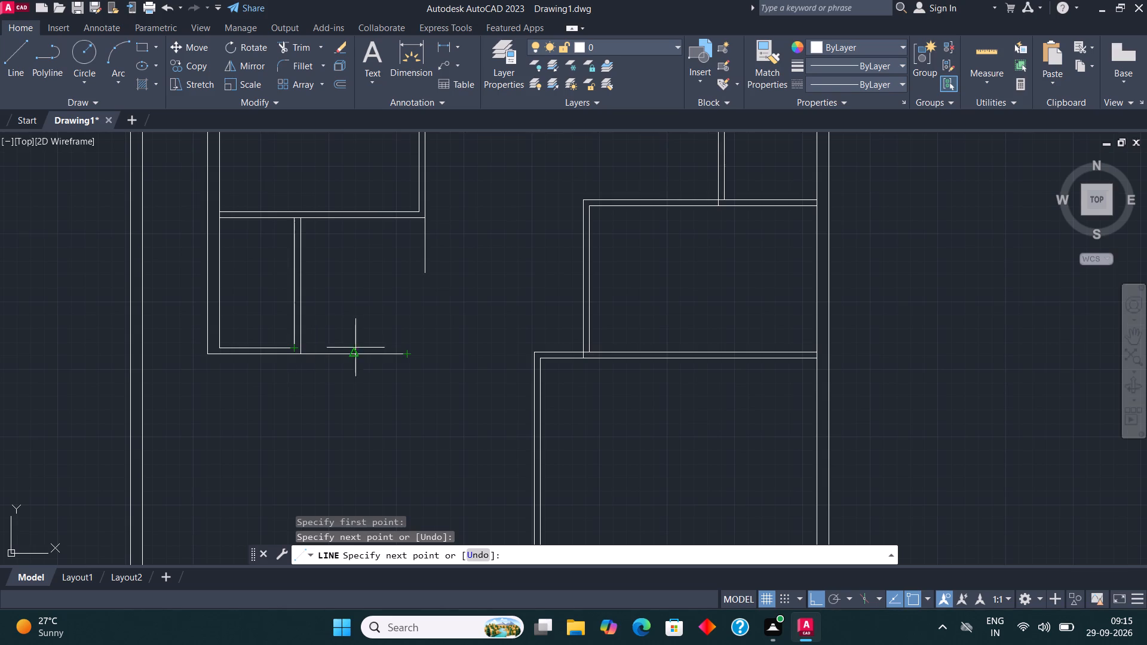
type("4.5")
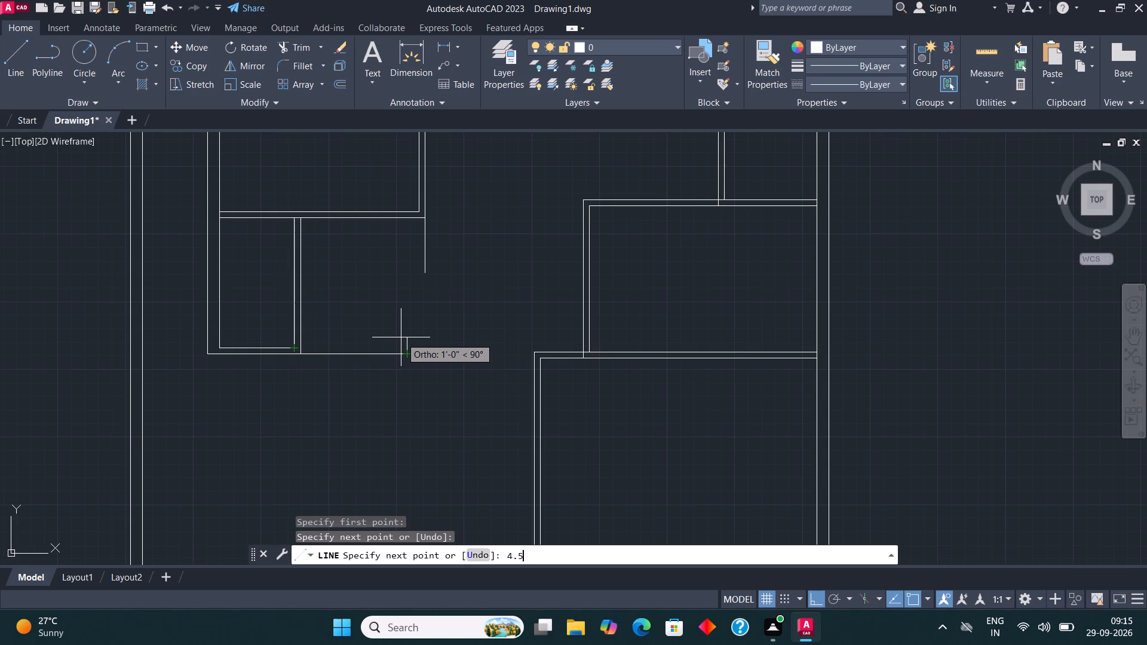
key("shift+quotedbl")
key("Return")
left_click(257, 333)
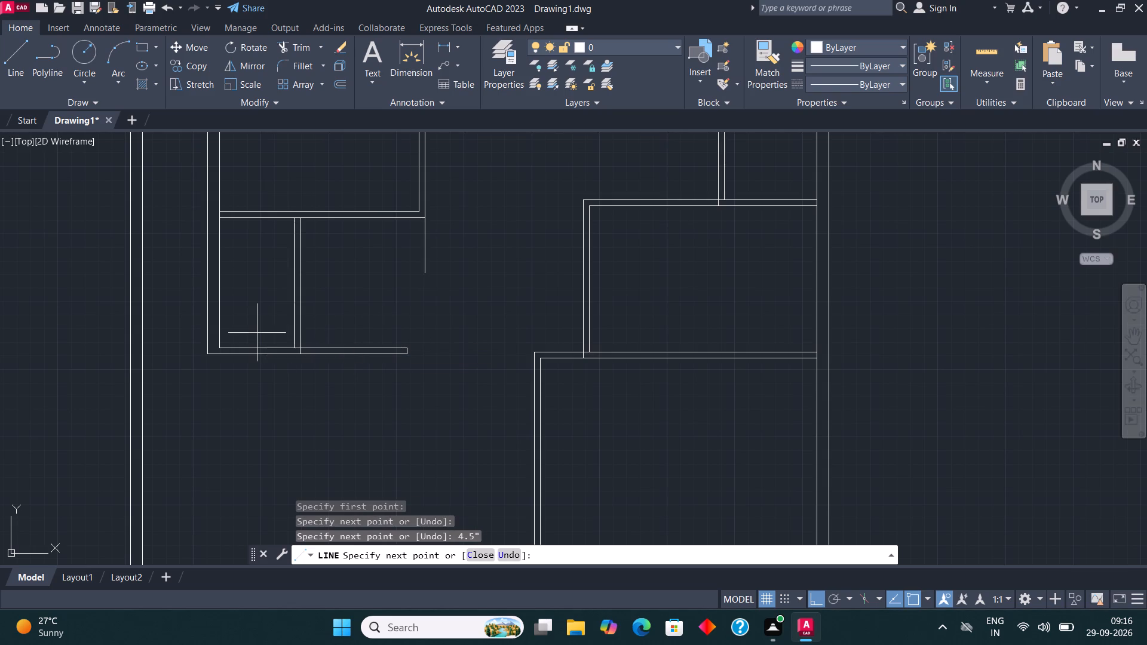
key("Escape")
With Ortho off, draw a slanted line from the stub wall's lower end to the outer left line of the wide room on the right.
scroll(348, 313, "down", 1)
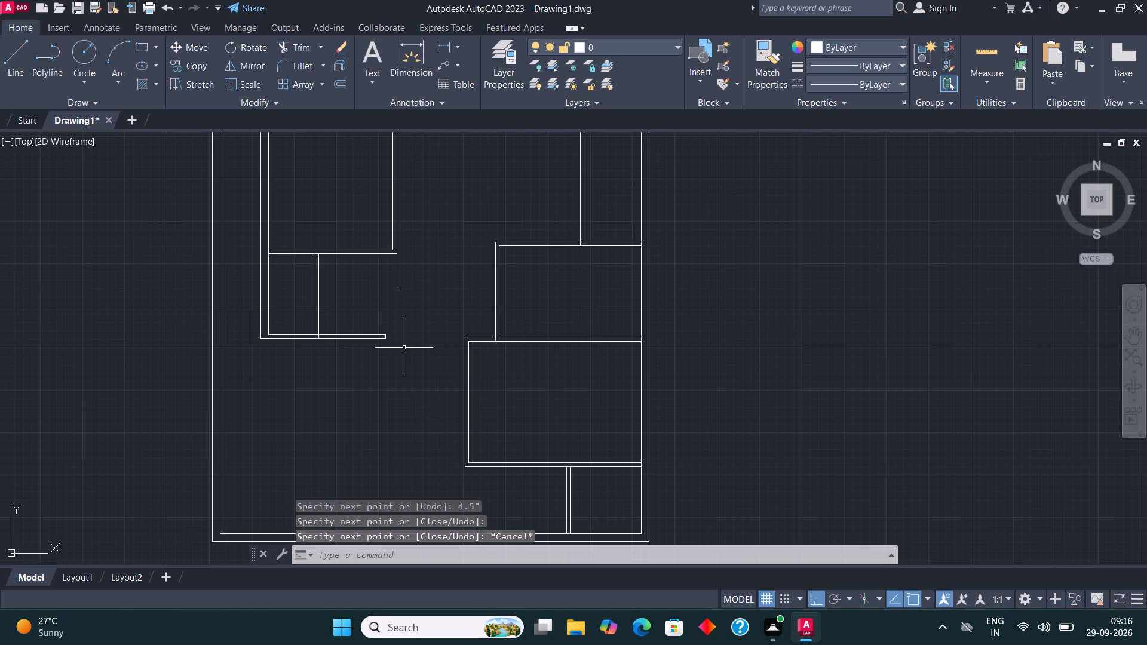
scroll(511, 378, "up", 2)
left_click(22, 54)
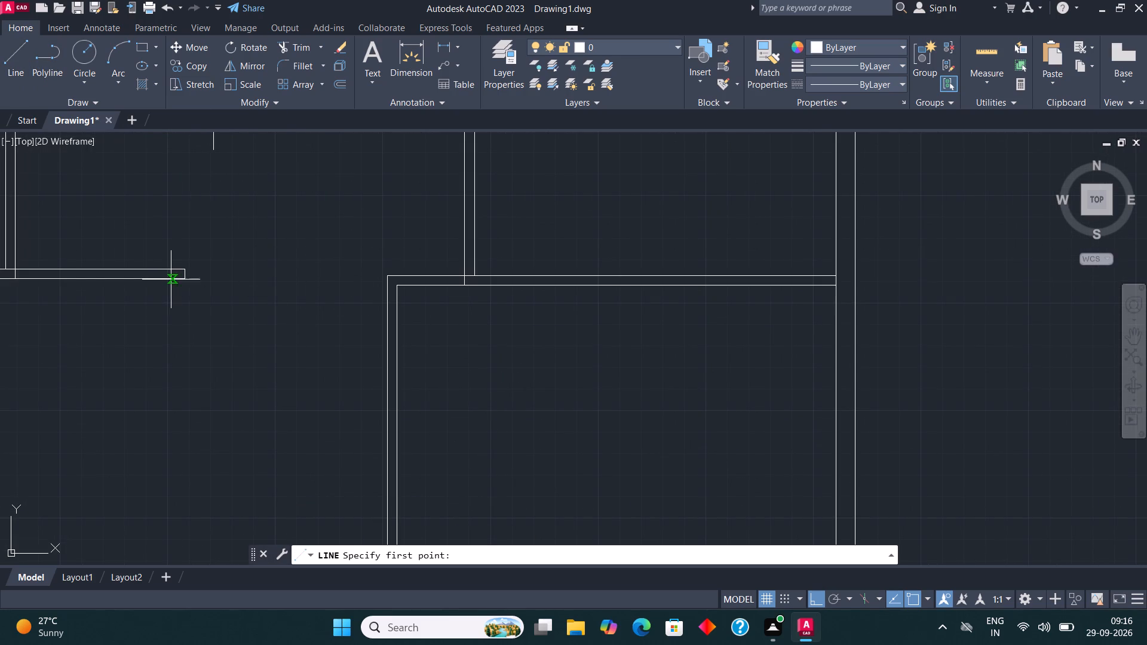
left_click(186, 278)
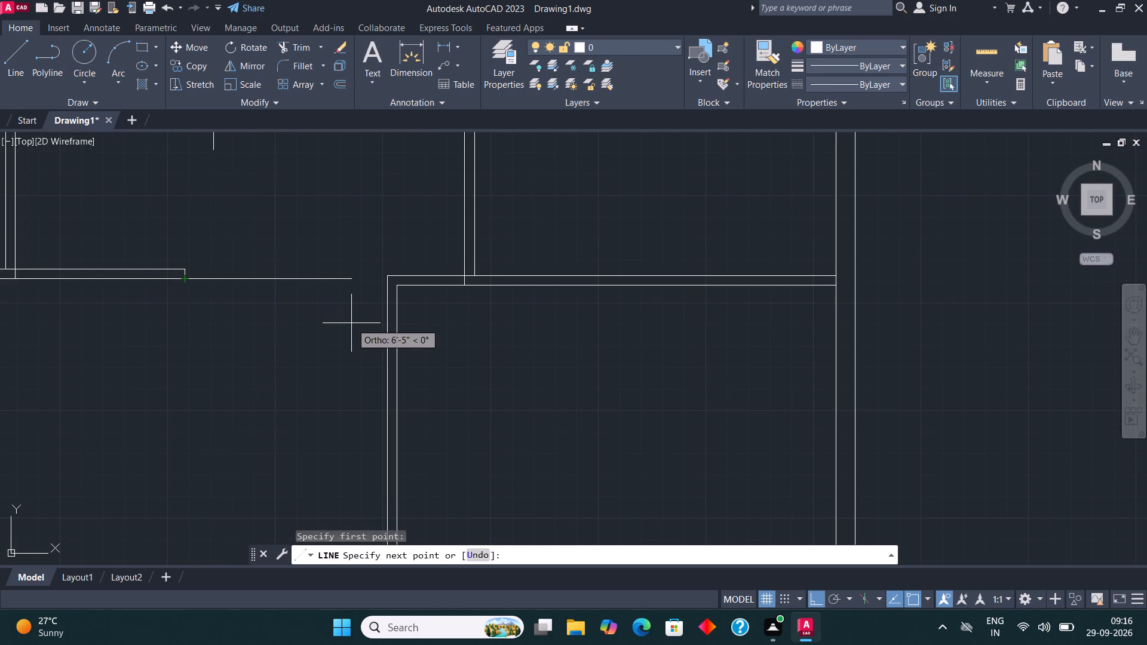
key("F8")
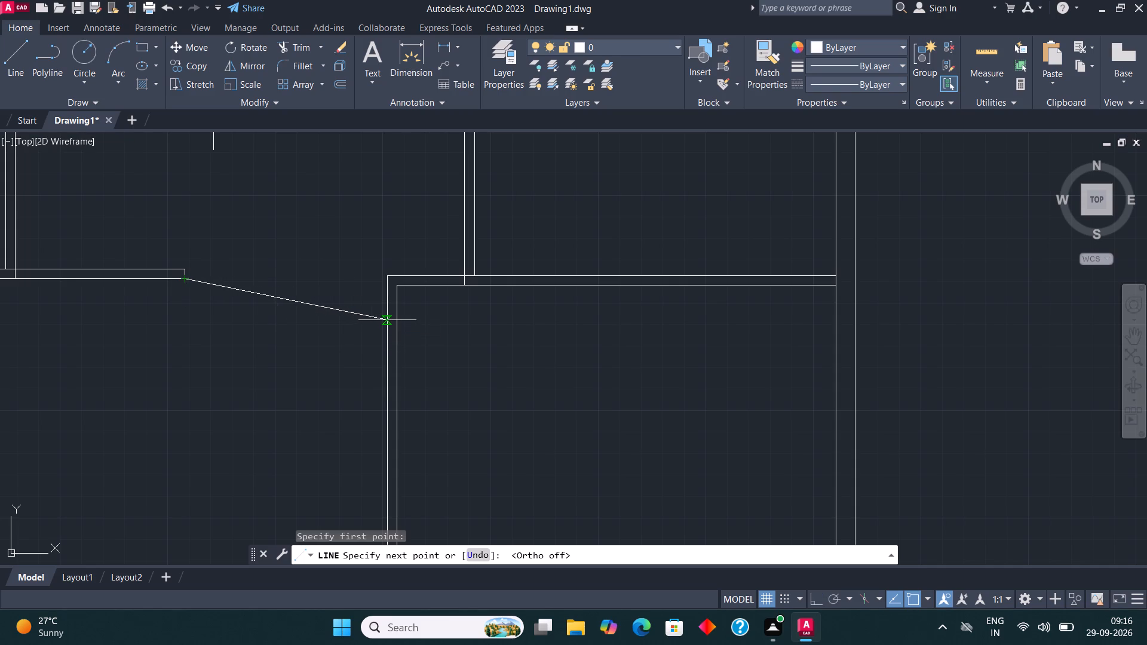
left_click(385, 307)
left_click(20, 71)
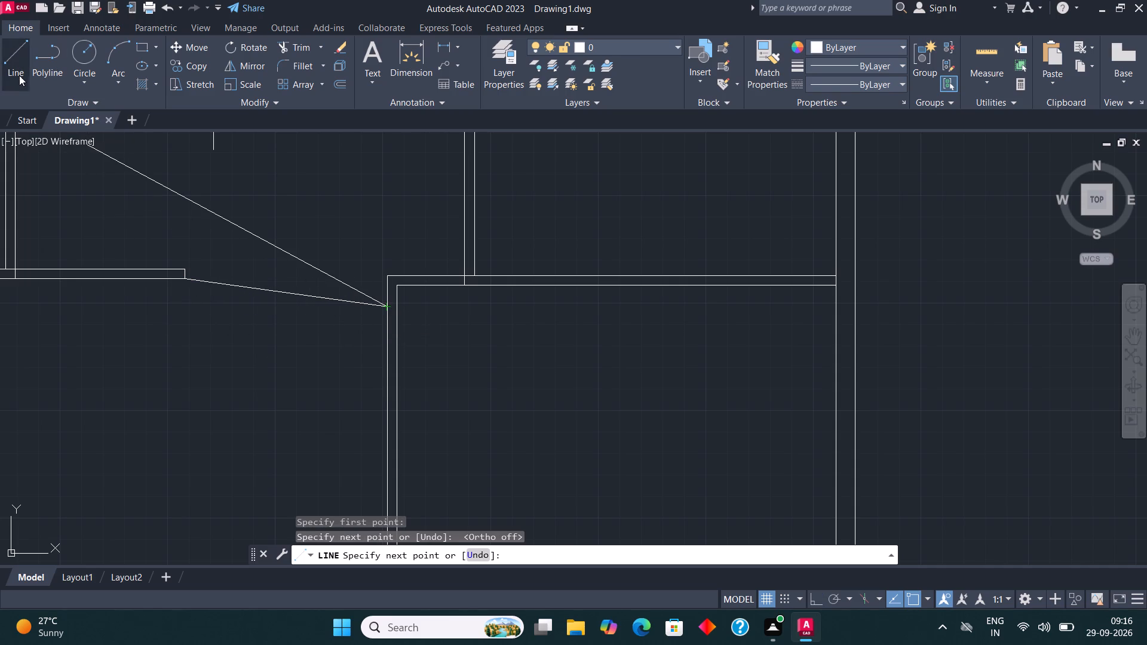
key("space")
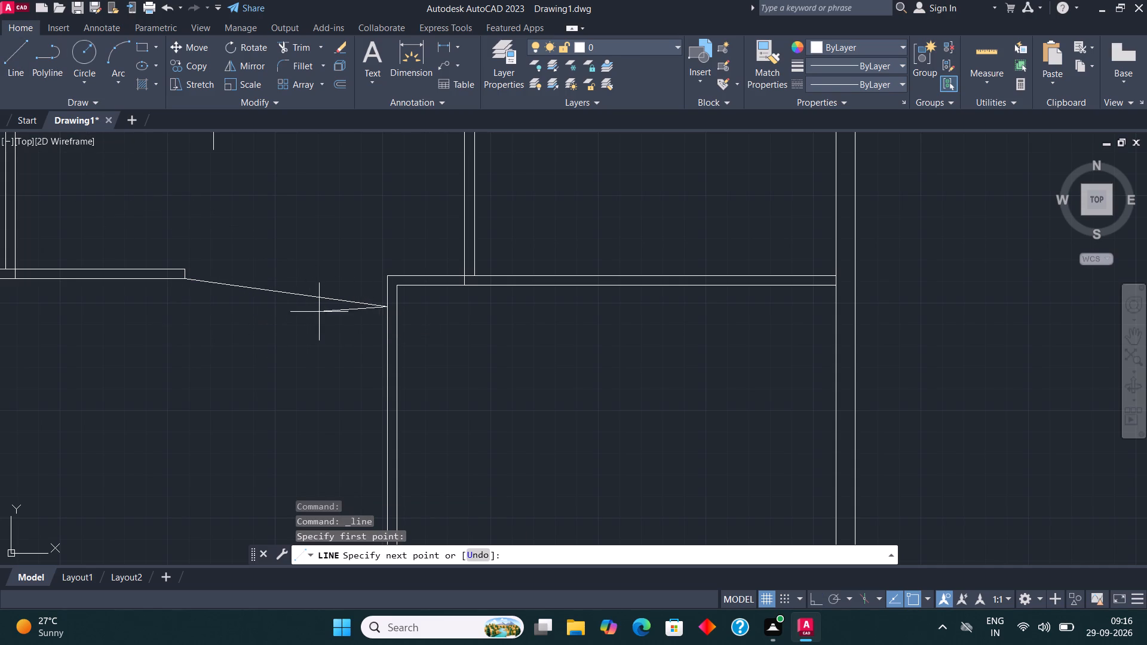
key("Escape")
Offset the slanted line 4.5" downward, and offset that copy another 4.5" downward.
left_click(324, 299)
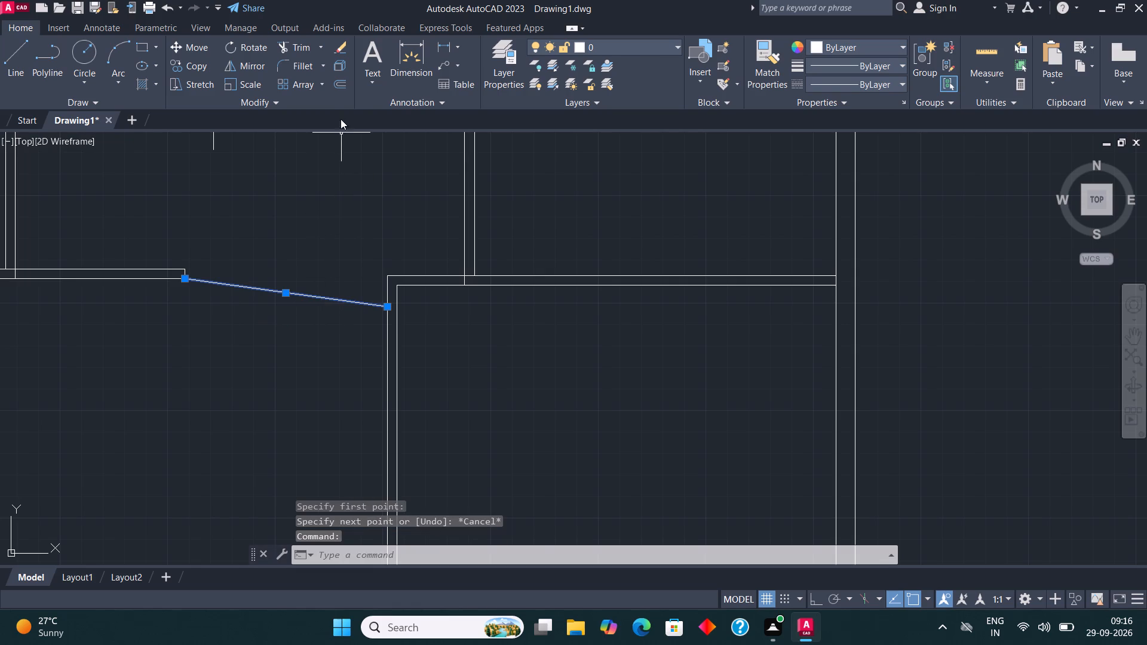
left_click(339, 82)
left_click(281, 294)
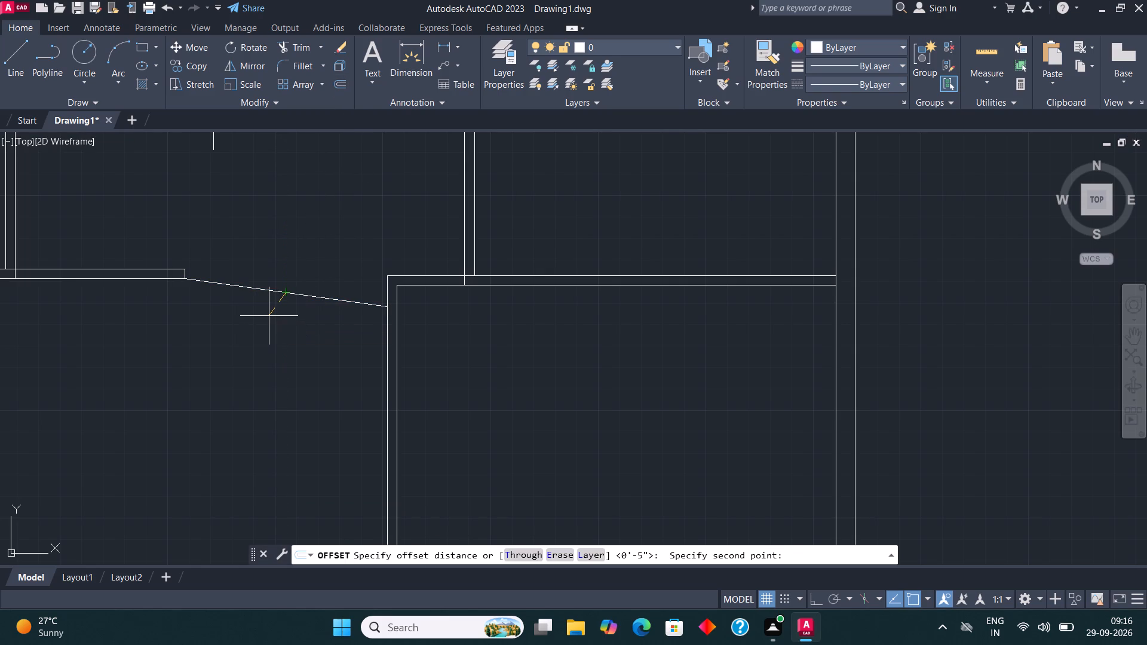
type("4.5\"")
key("Return")
left_click(269, 316)
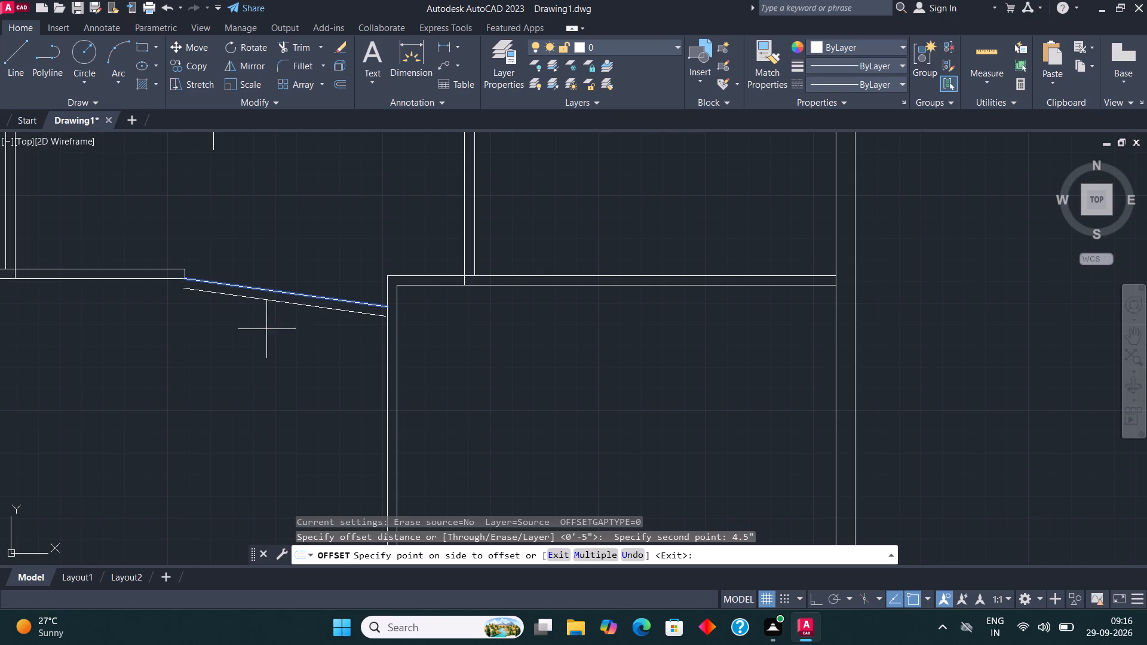
left_click(274, 322)
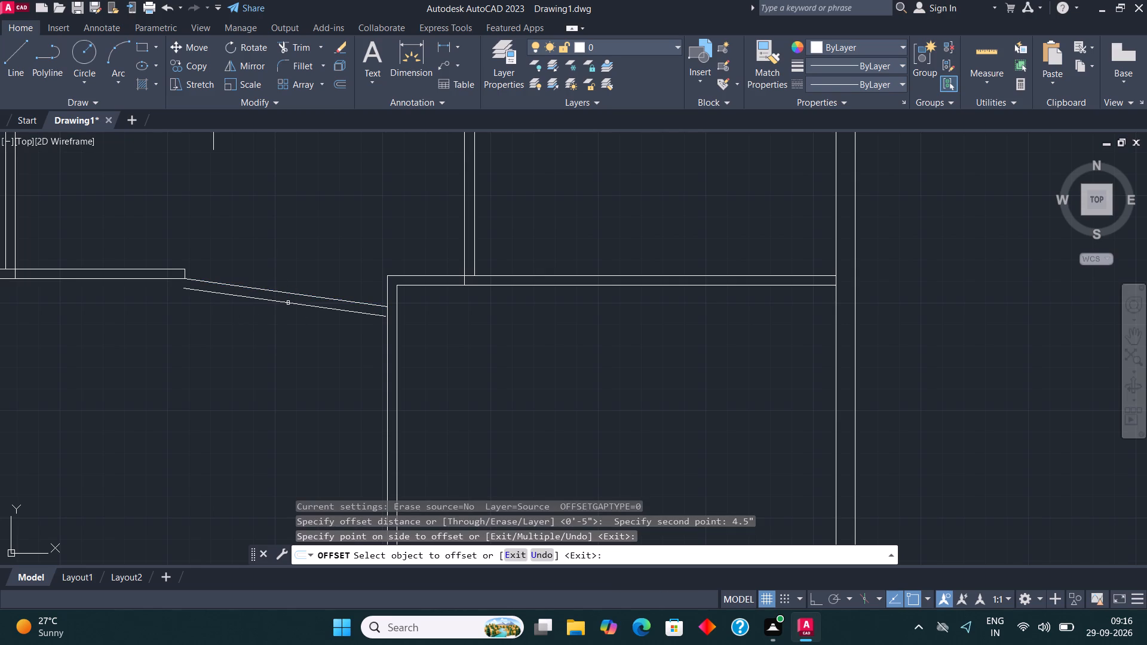
left_click(289, 304)
left_click(292, 331)
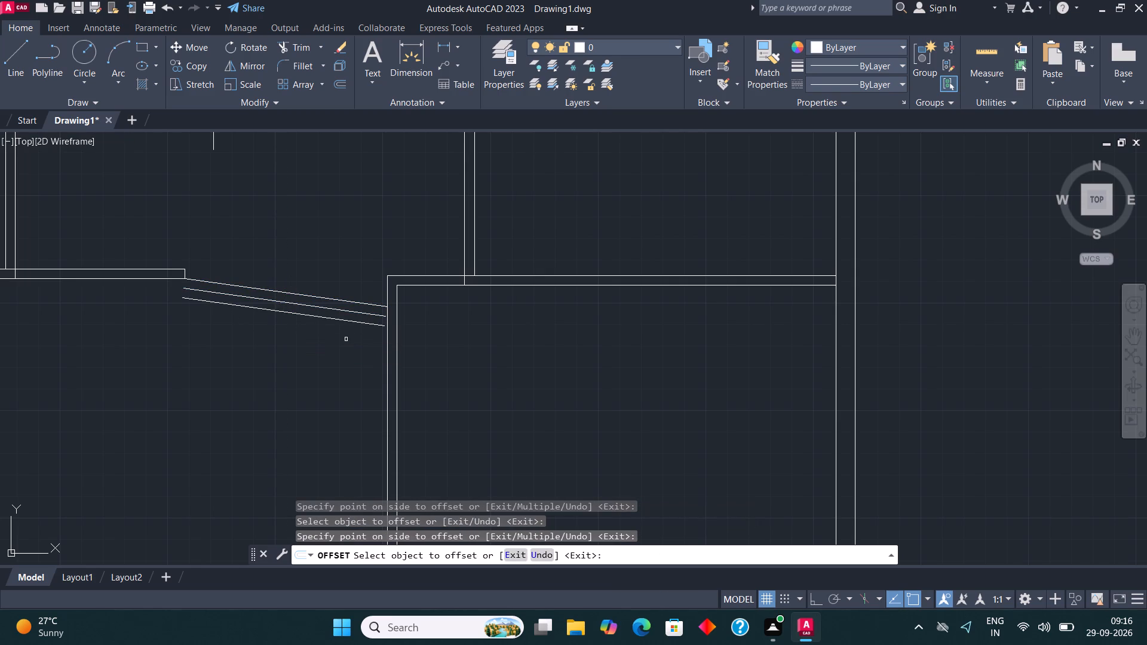
Offset the wide room's outer left line 4.5" to the left, across the slanted lines.
left_click(385, 333)
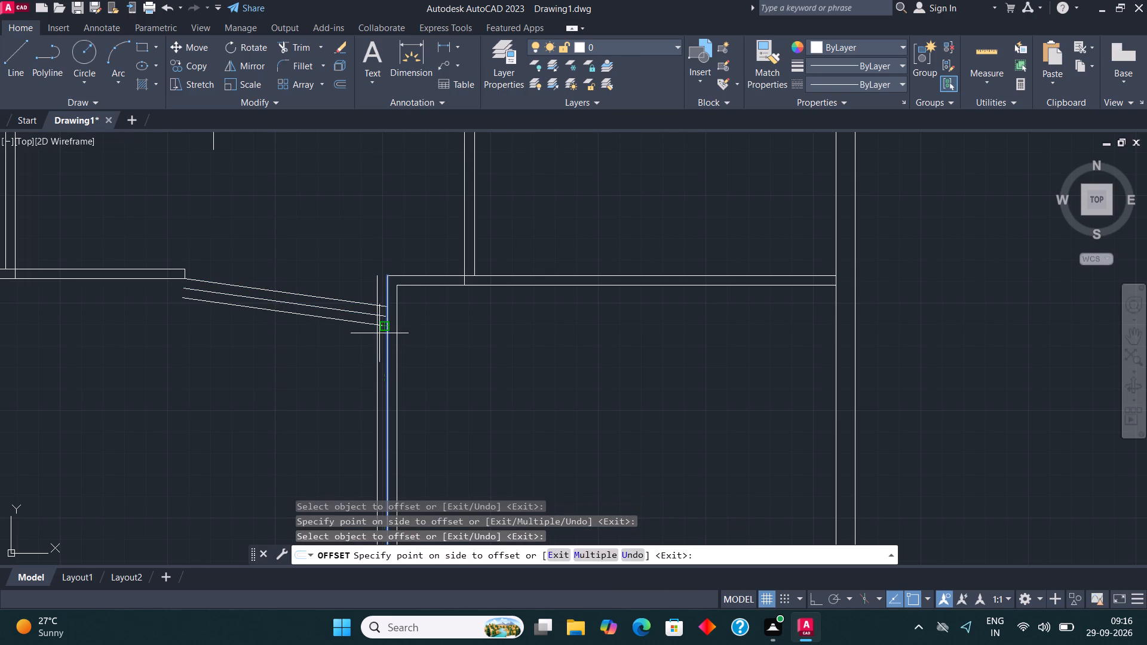
left_click(364, 341)
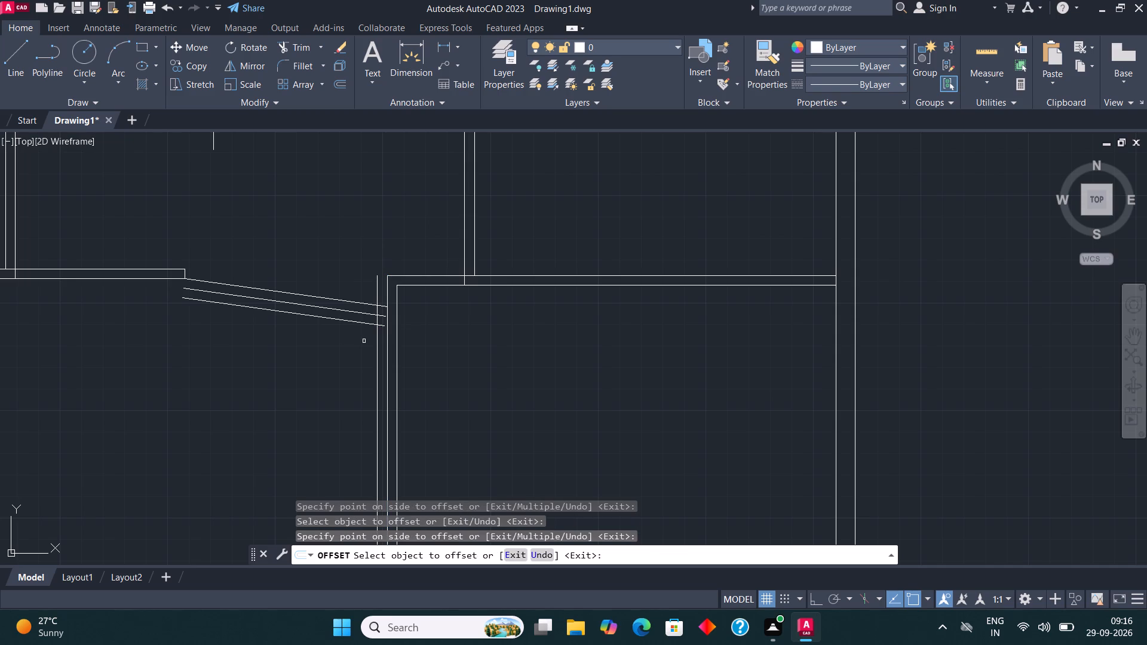
key("Escape")
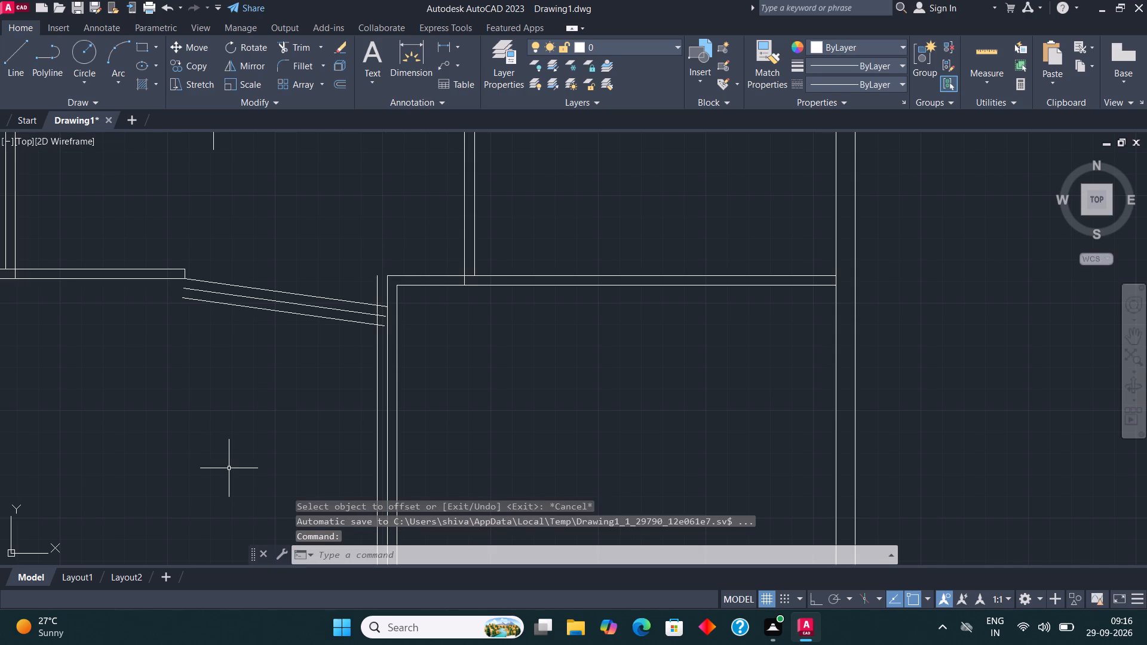
Trim the new vertical offset line below the lowest slanted line, and the middle slanted line's end beyond that vertical line.
left_click(298, 54)
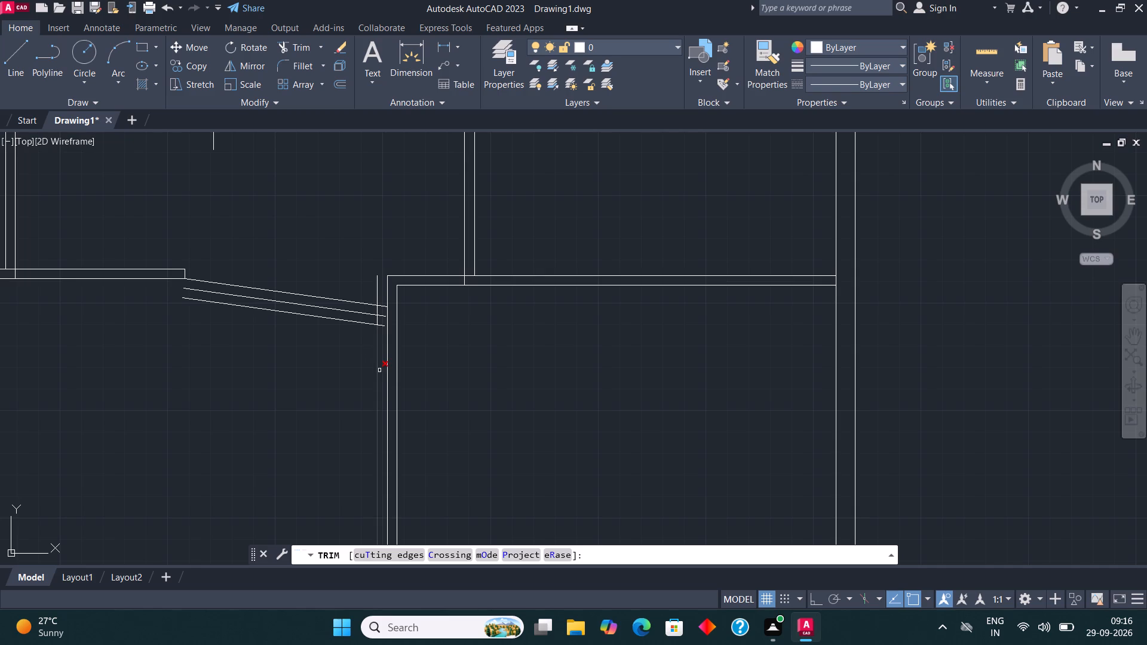
left_click(379, 370)
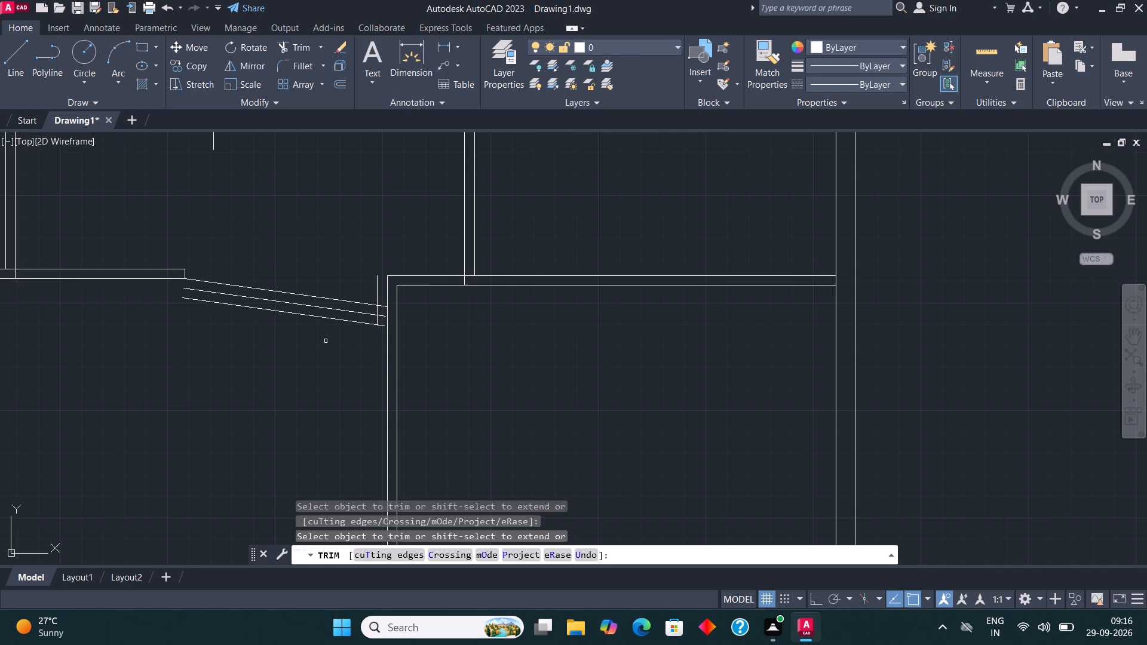
scroll(385, 314, "up", 1)
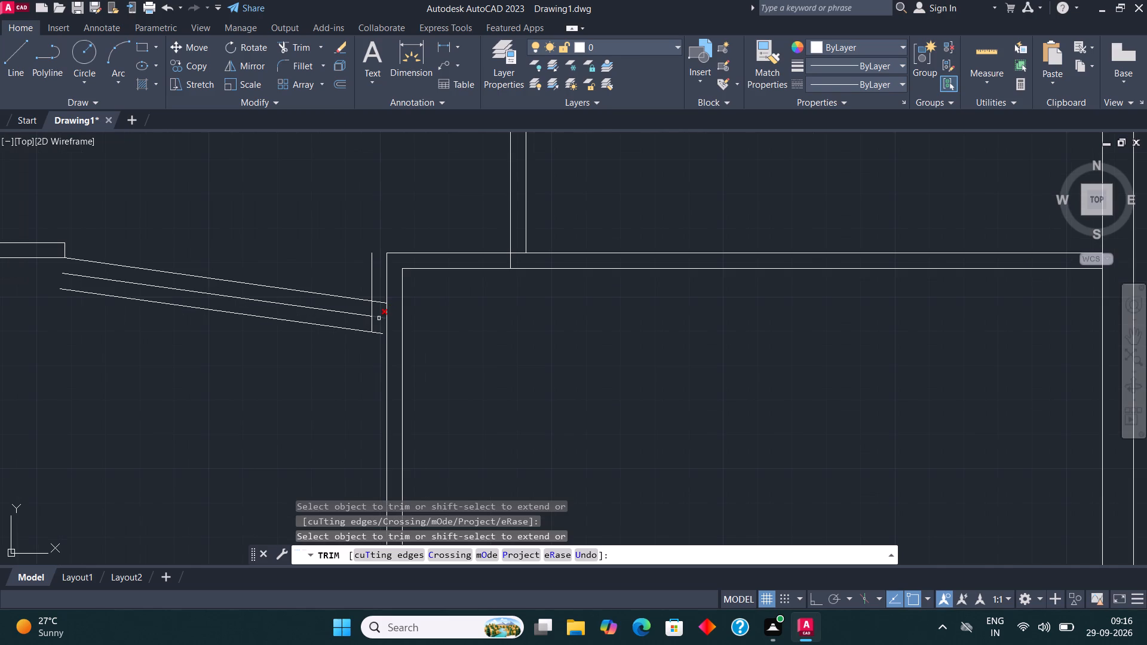
left_click(379, 318)
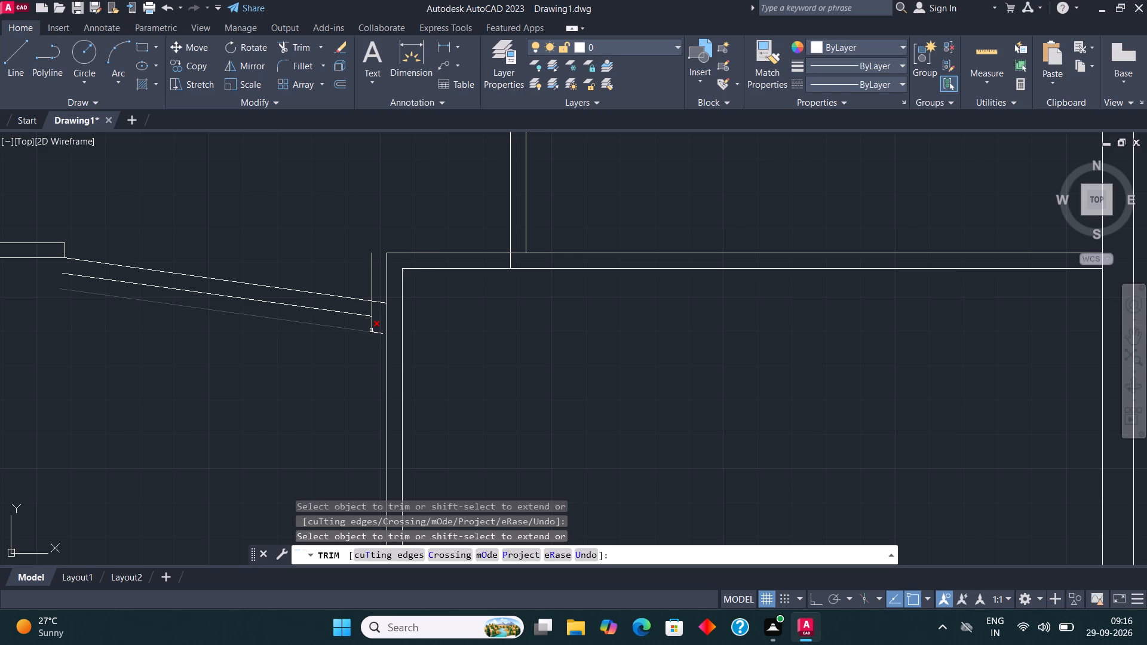
left_click(371, 330)
key("ctrl+z")
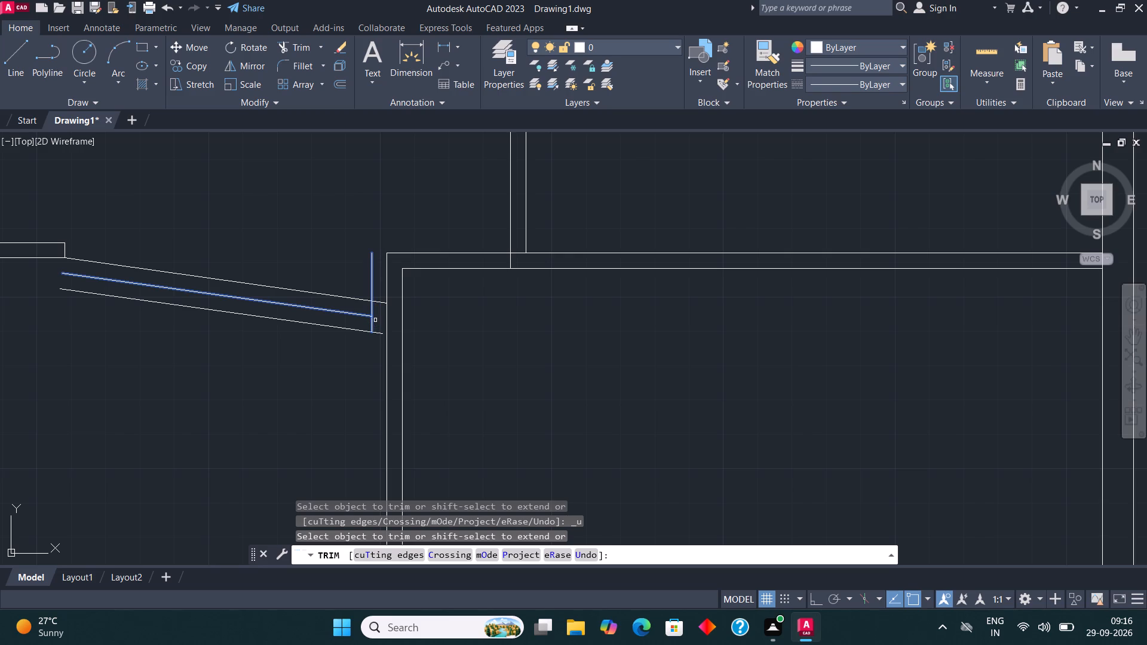
key("Escape")
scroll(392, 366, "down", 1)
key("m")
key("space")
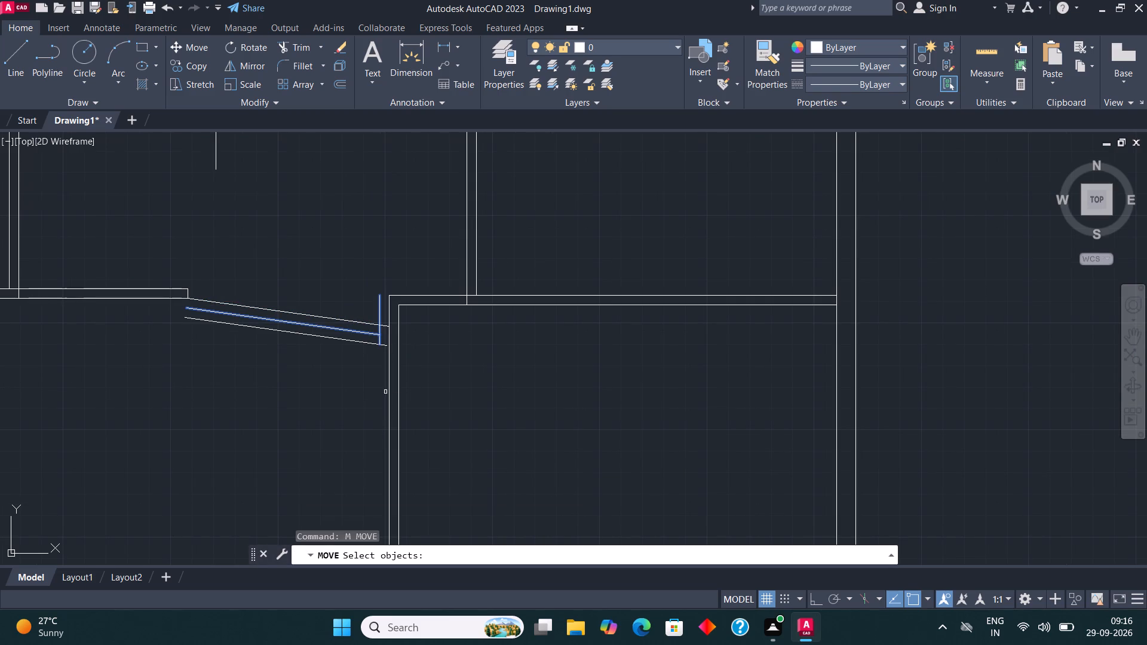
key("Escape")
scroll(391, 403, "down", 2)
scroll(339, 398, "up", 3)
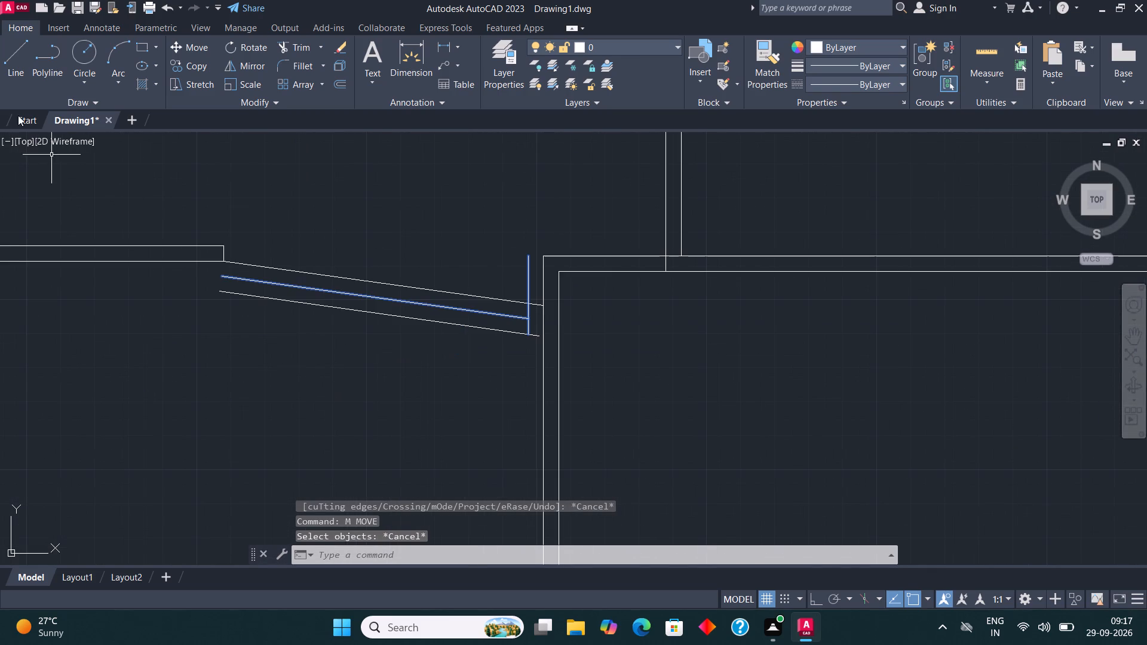
Draw a short line closing the left end of the slanted lines, from the stub wall's lower corner to the lowest slanted line.
left_click(8, 65)
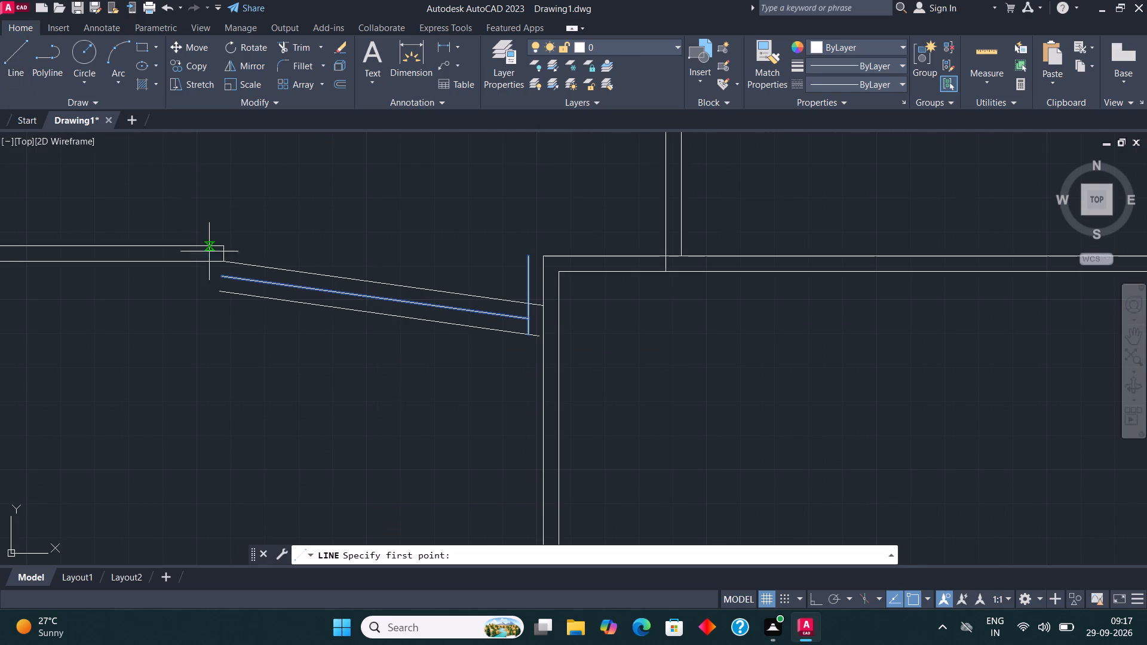
left_click(217, 259)
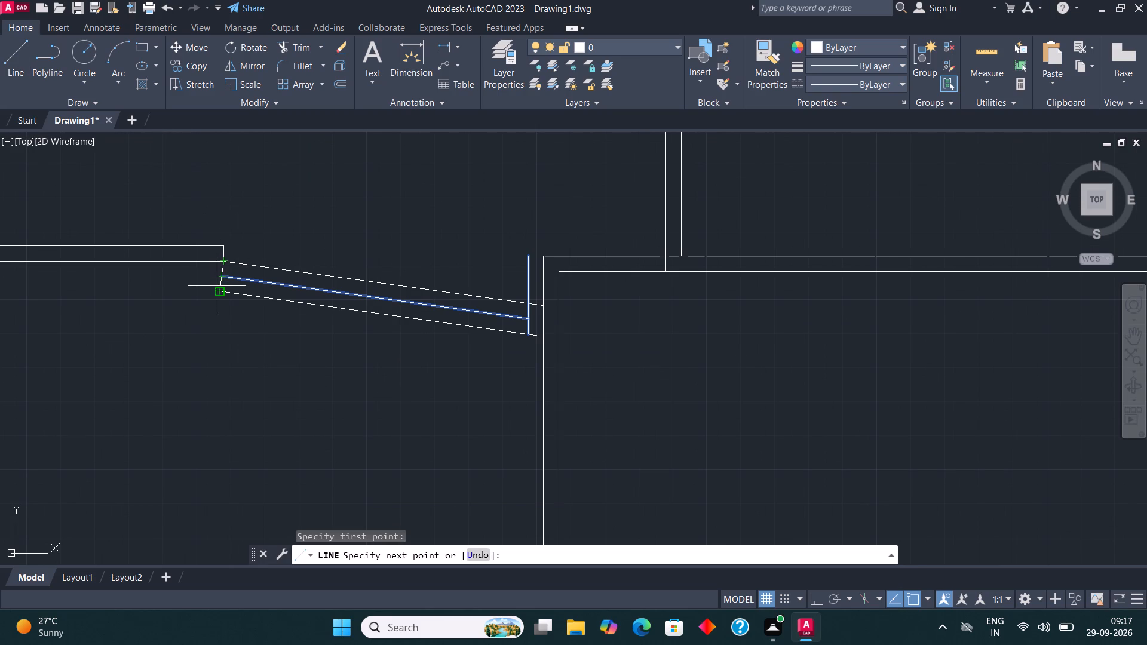
left_click(220, 287)
key("Escape")
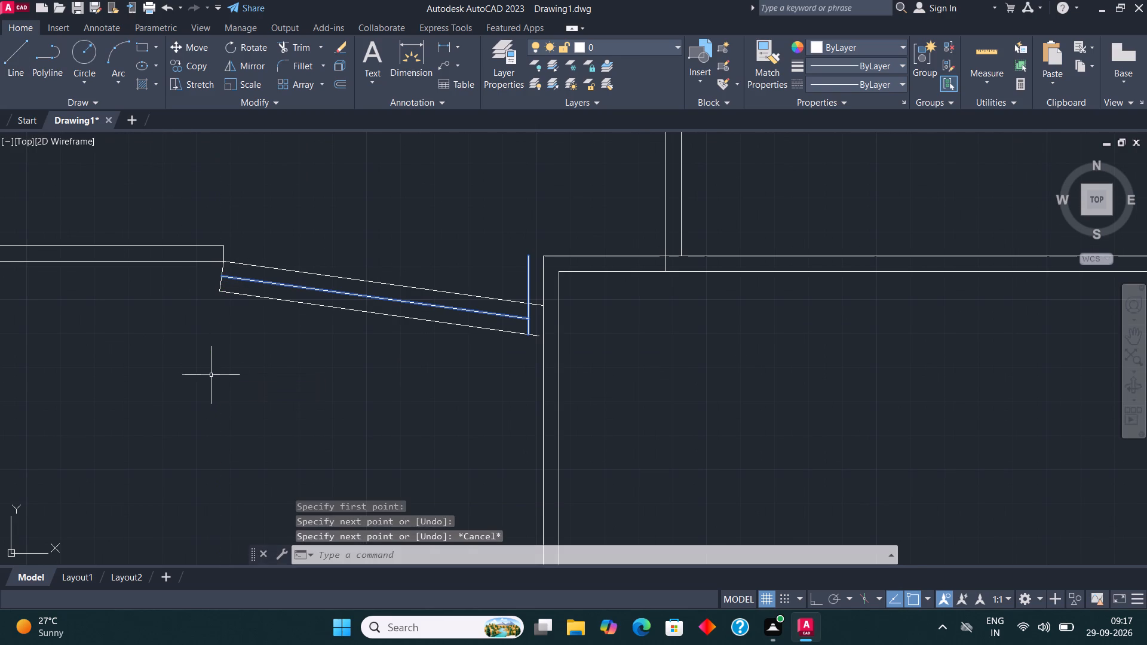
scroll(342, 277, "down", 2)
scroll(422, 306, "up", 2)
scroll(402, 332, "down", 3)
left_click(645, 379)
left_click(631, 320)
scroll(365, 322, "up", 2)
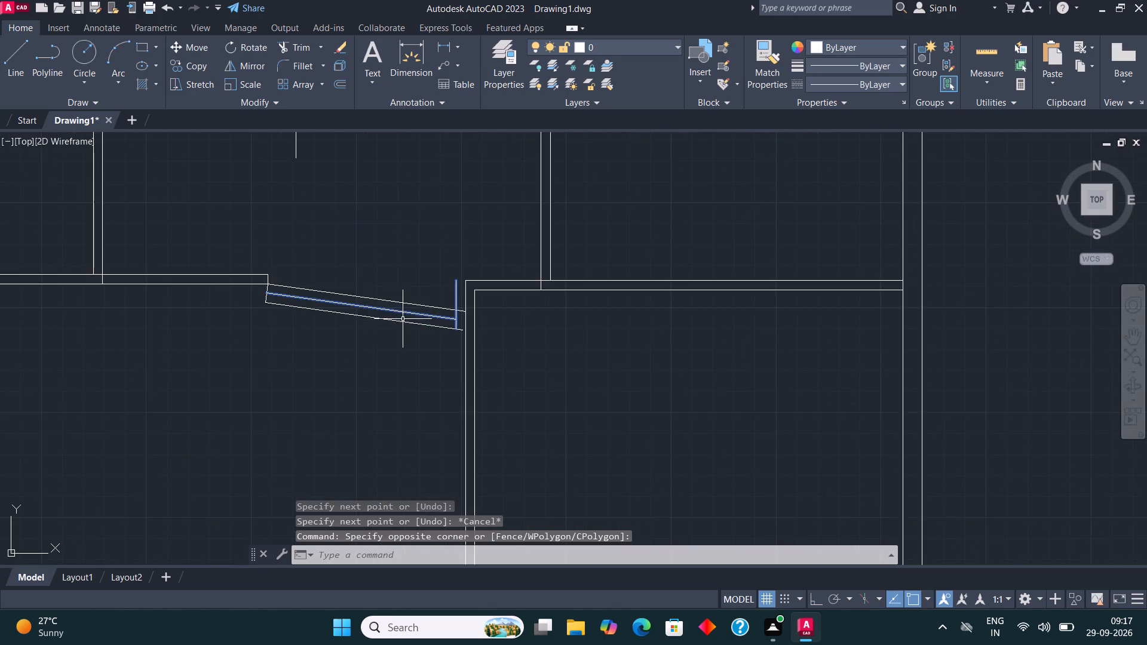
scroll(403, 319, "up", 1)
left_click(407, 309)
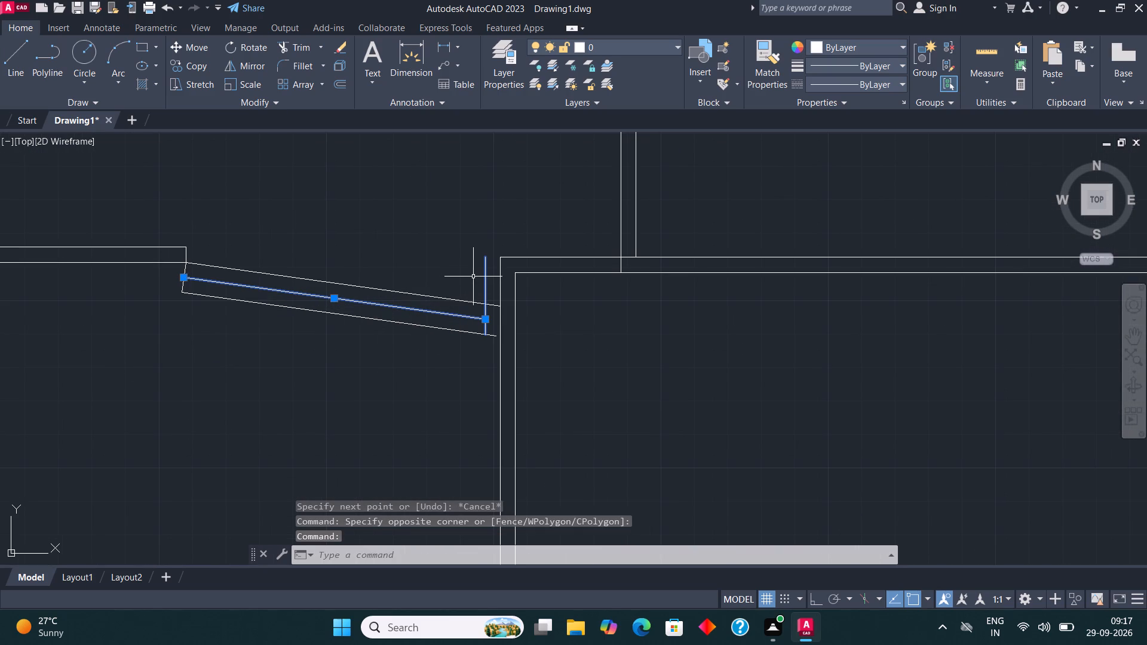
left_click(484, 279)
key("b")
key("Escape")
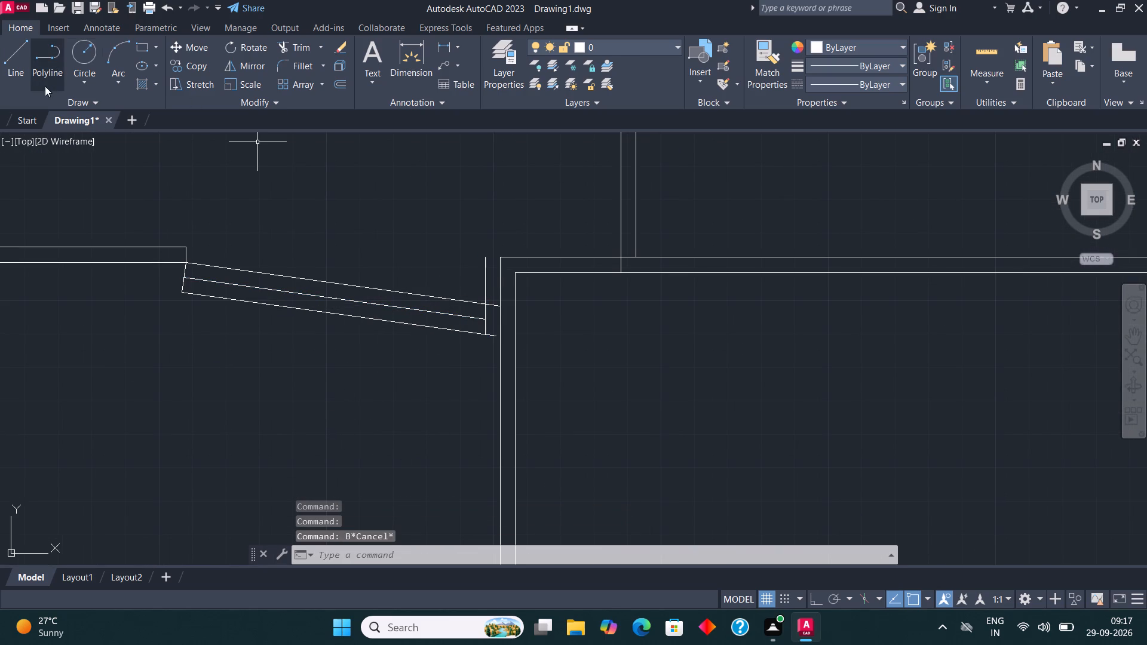
With Ortho on, draw a line down from the lowest slanted line and across to the wide room's outer left line, trimming the overshoot.
left_click(2, 53)
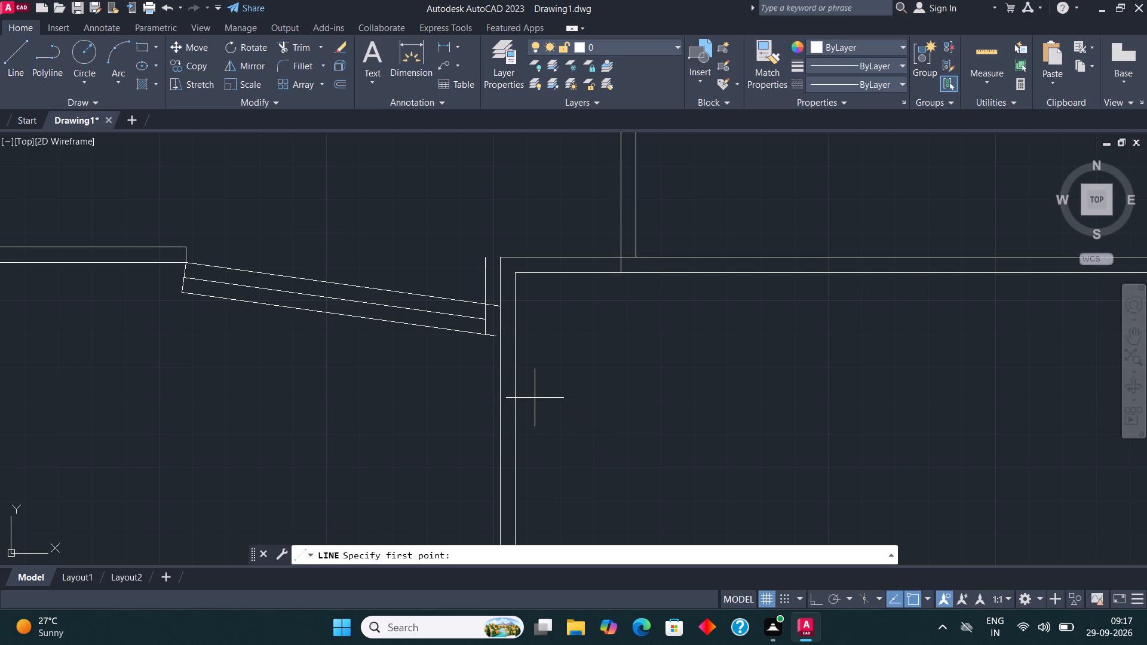
scroll(535, 398, "up", 1)
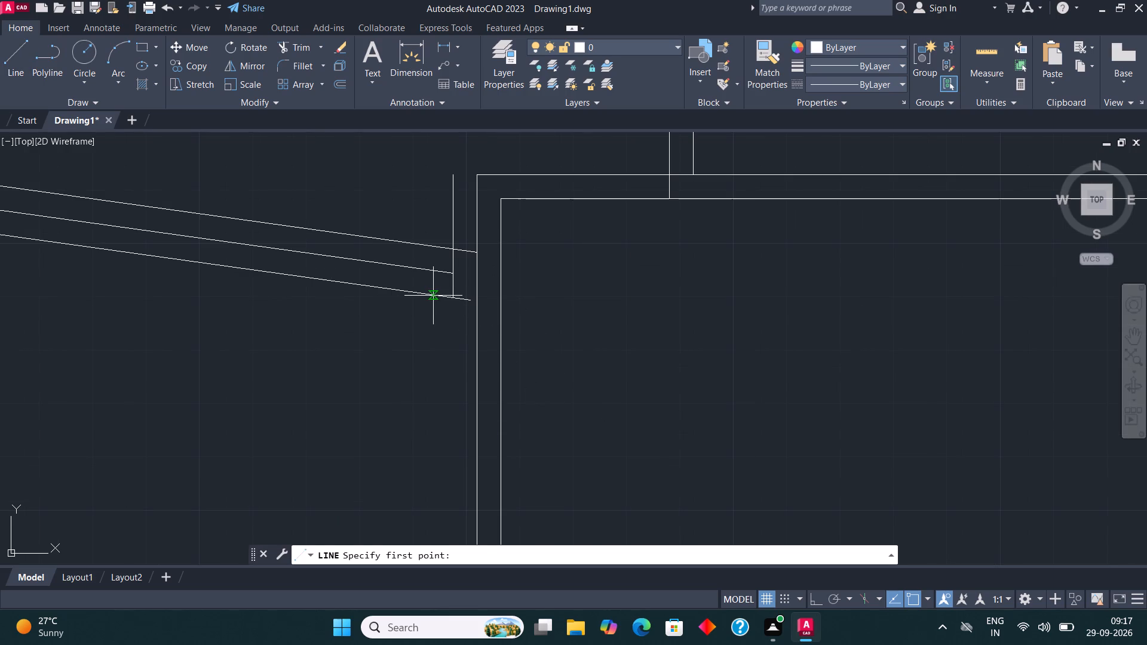
left_click(434, 296)
key("F8")
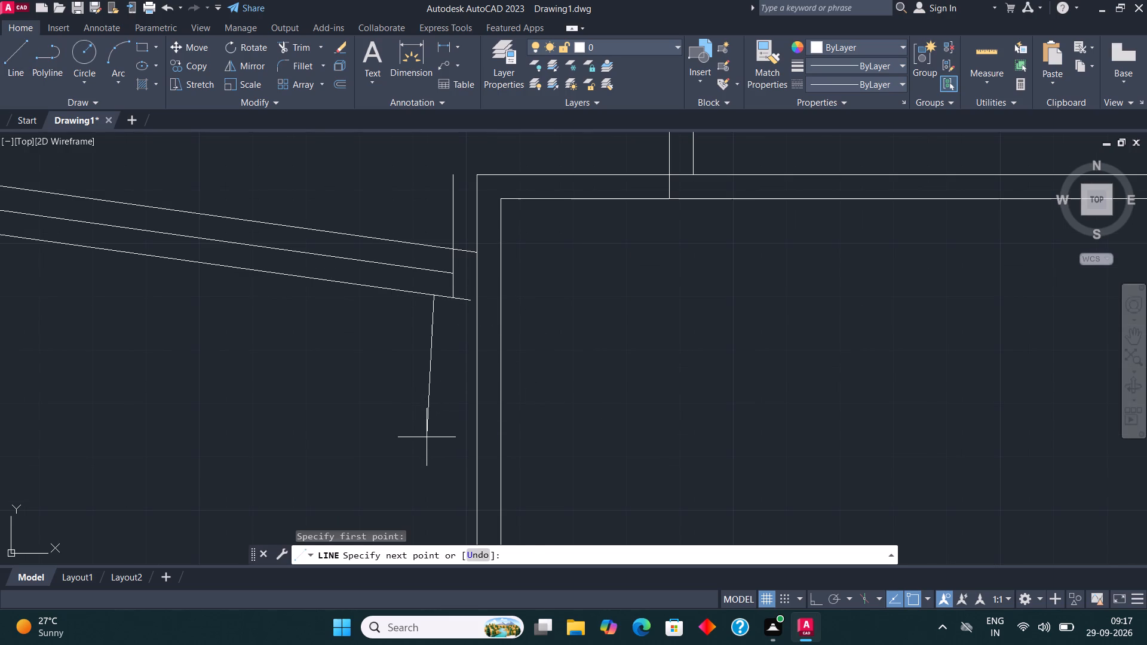
left_click(432, 431)
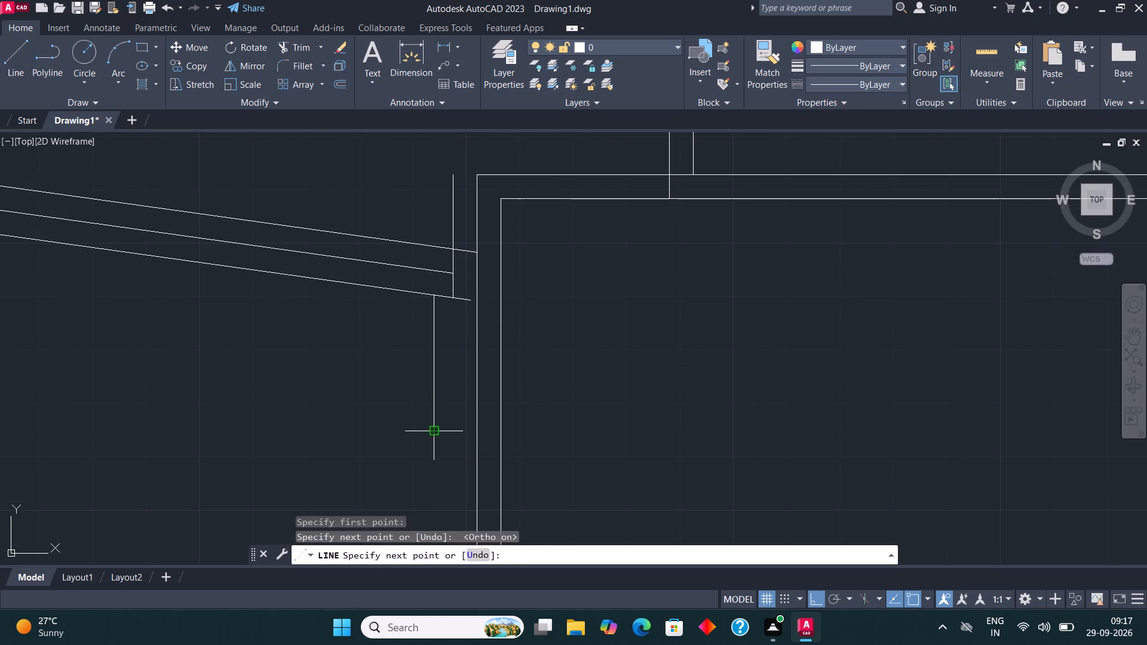
left_click(489, 430)
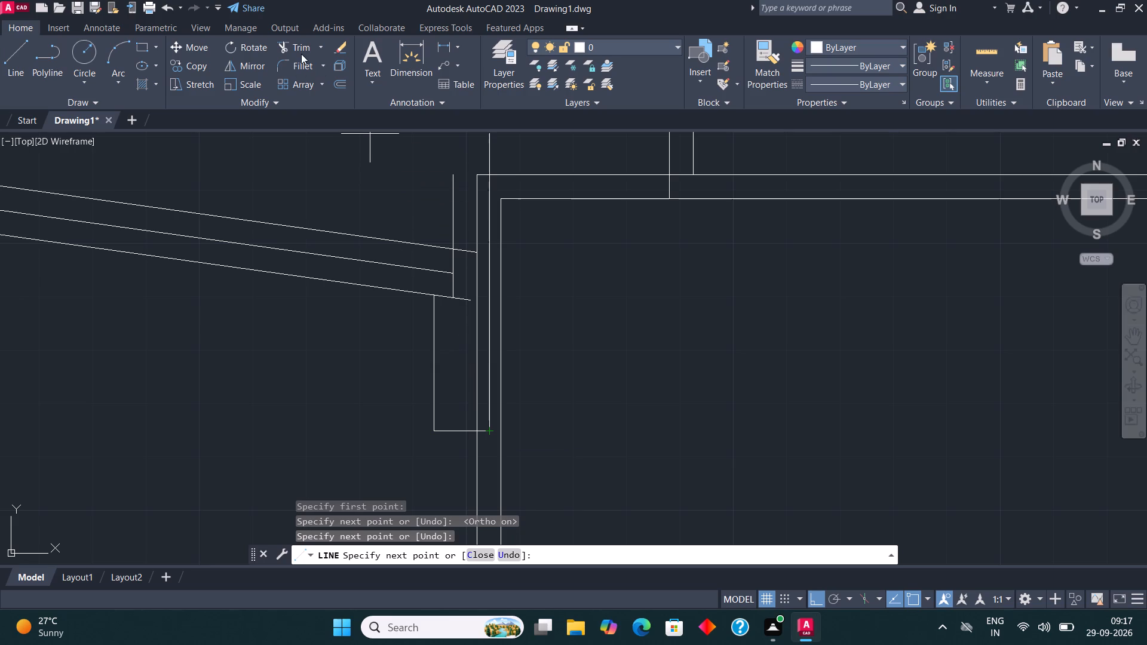
left_click(301, 52)
left_click(484, 432)
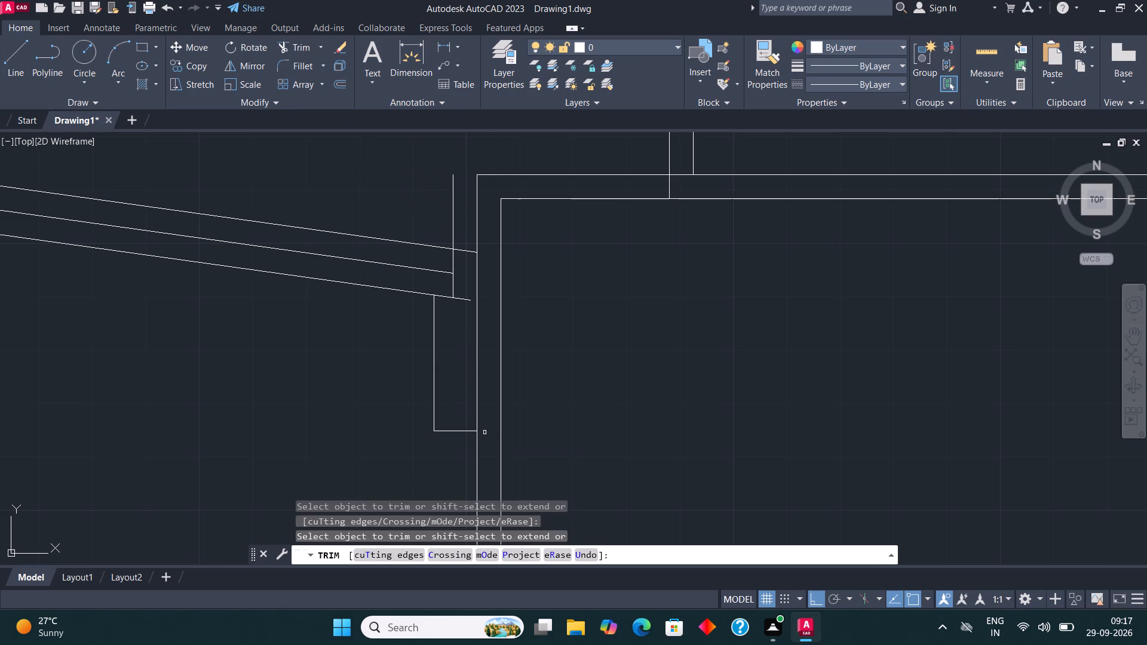
key("Escape")
Extend the short vertical line downward with a new line from its lower end to the new horizontal line, trimming the excess below.
scroll(215, 546, "down", 2)
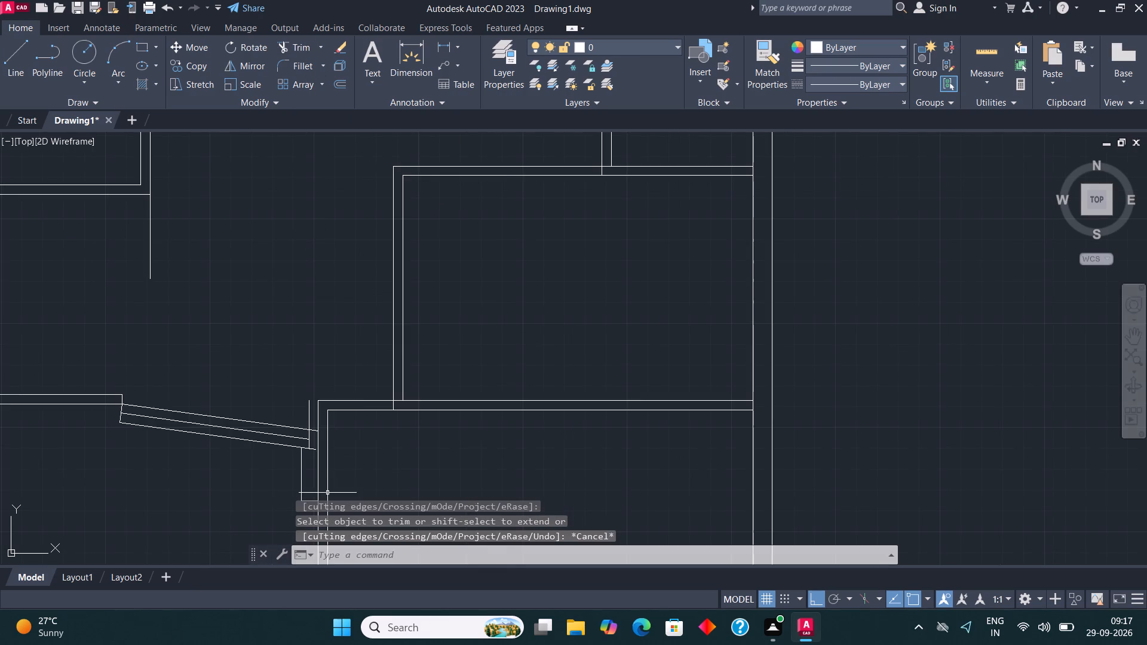
scroll(363, 411, "down", 2)
scroll(346, 444, "up", 4)
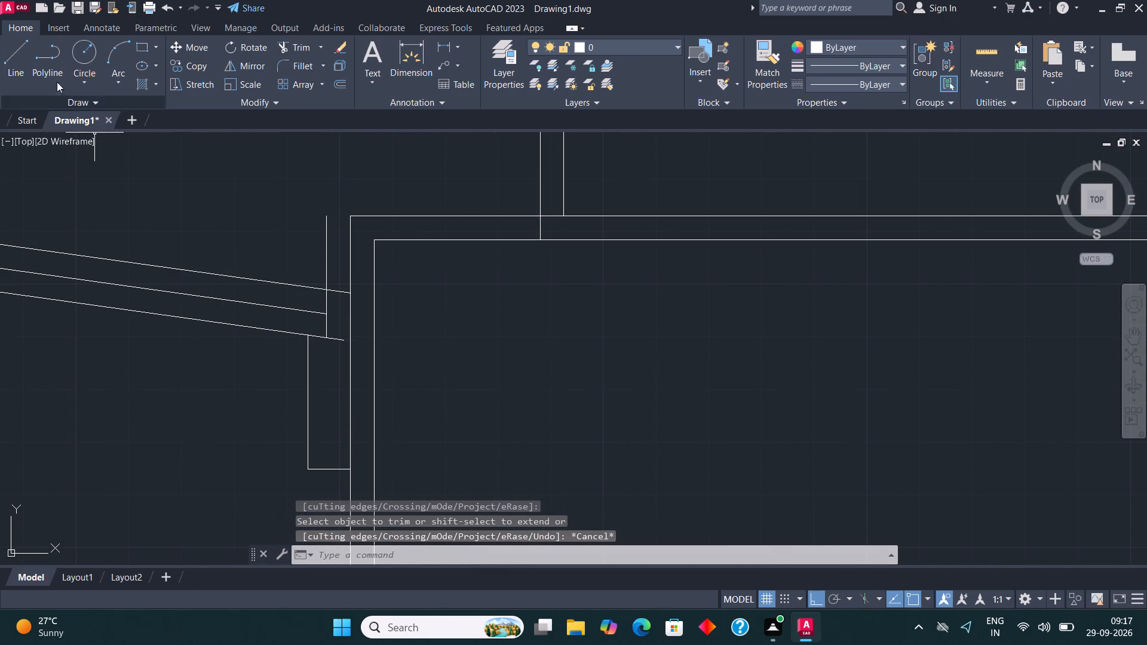
left_click(8, 51)
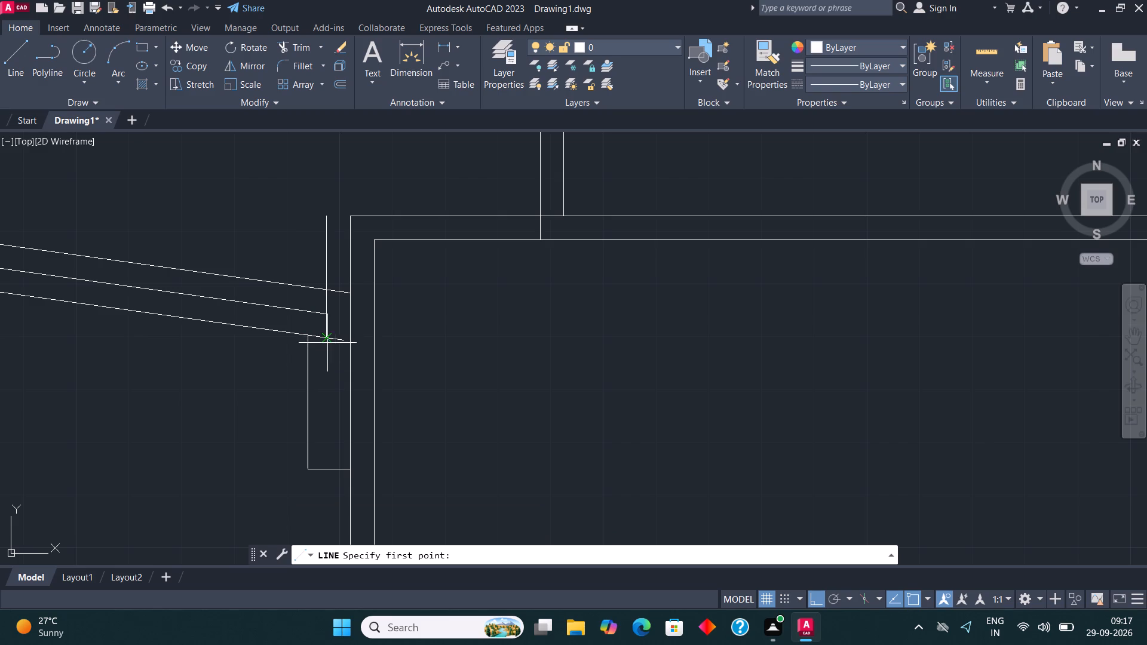
left_click(328, 339)
left_click(327, 490)
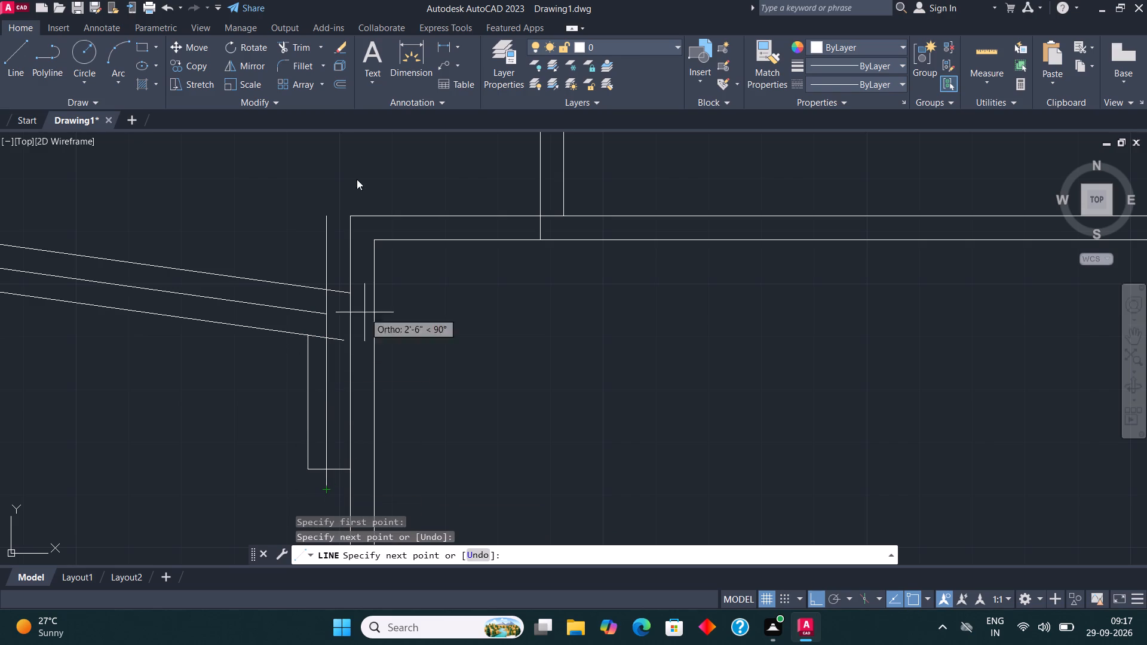
left_click(293, 45)
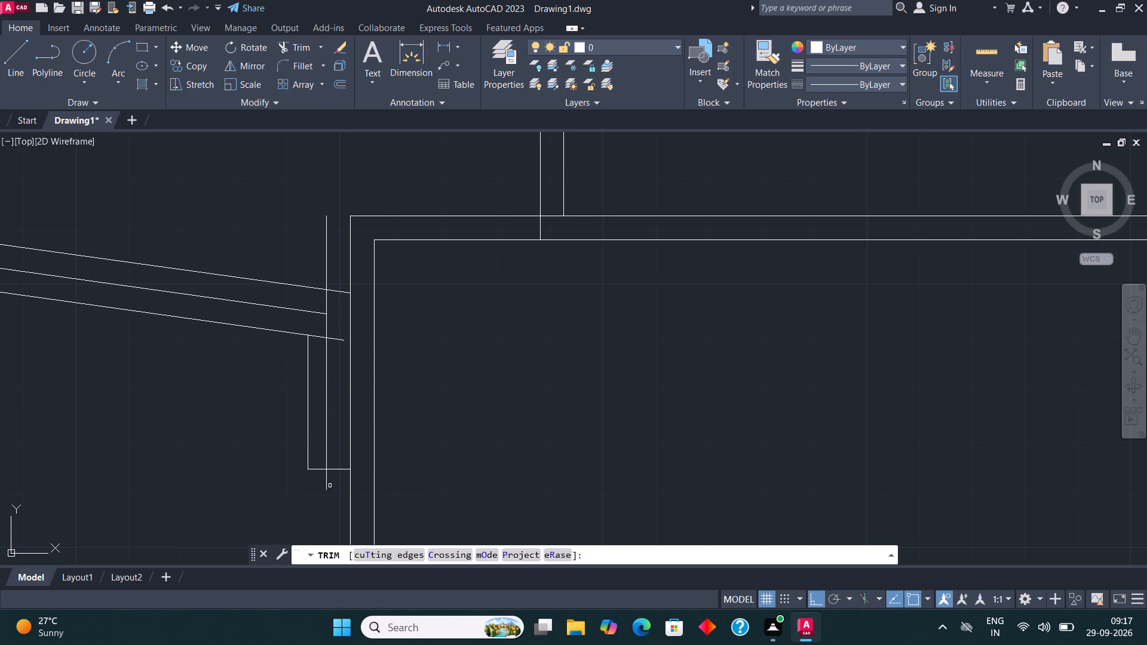
left_click(329, 486)
left_click(320, 486)
key("Escape")
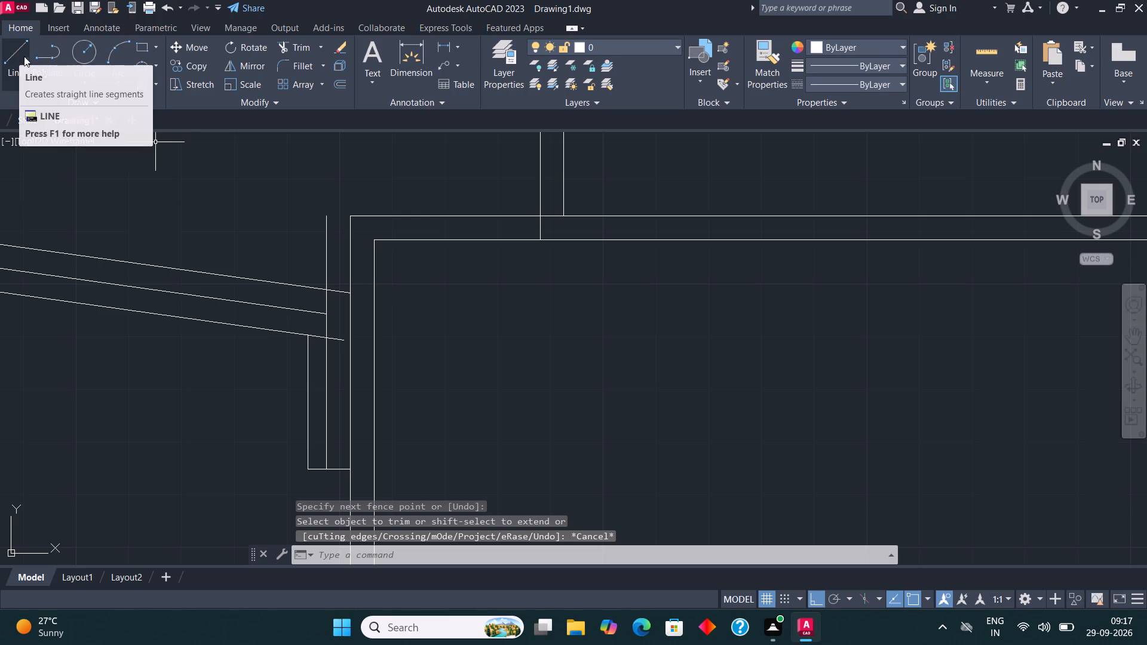
Trim the lowest slanted line's end beyond the short vertical line, and the vertical line's part above the top slanted line.
left_click(301, 50)
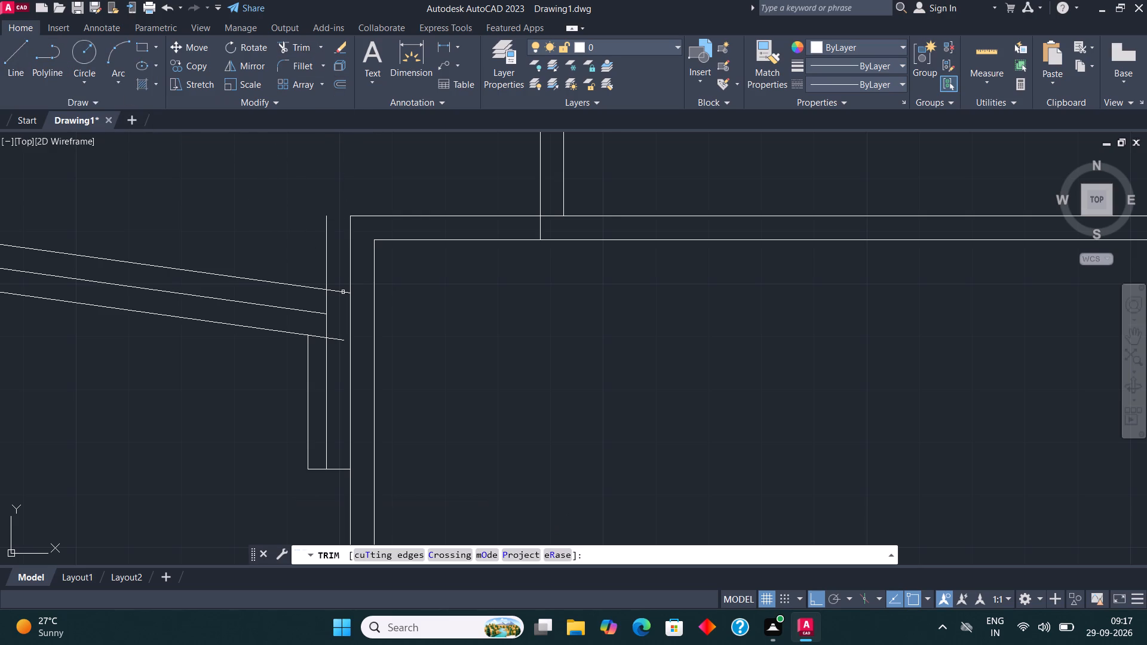
left_click(336, 337)
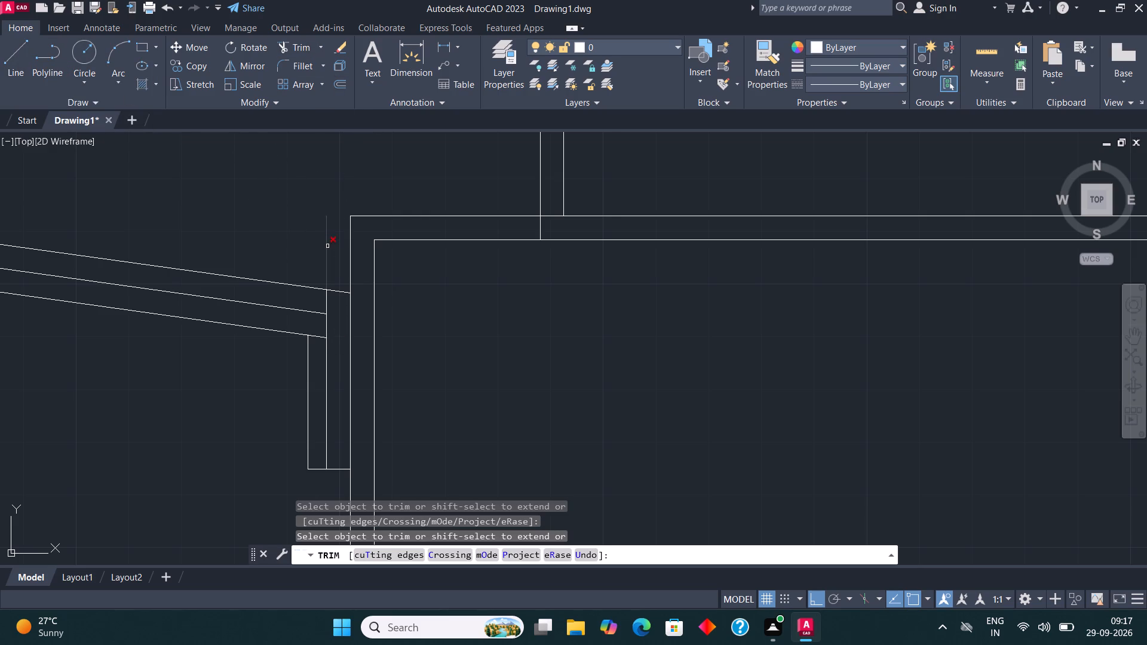
left_click(327, 246)
scroll(504, 404, "down", 2)
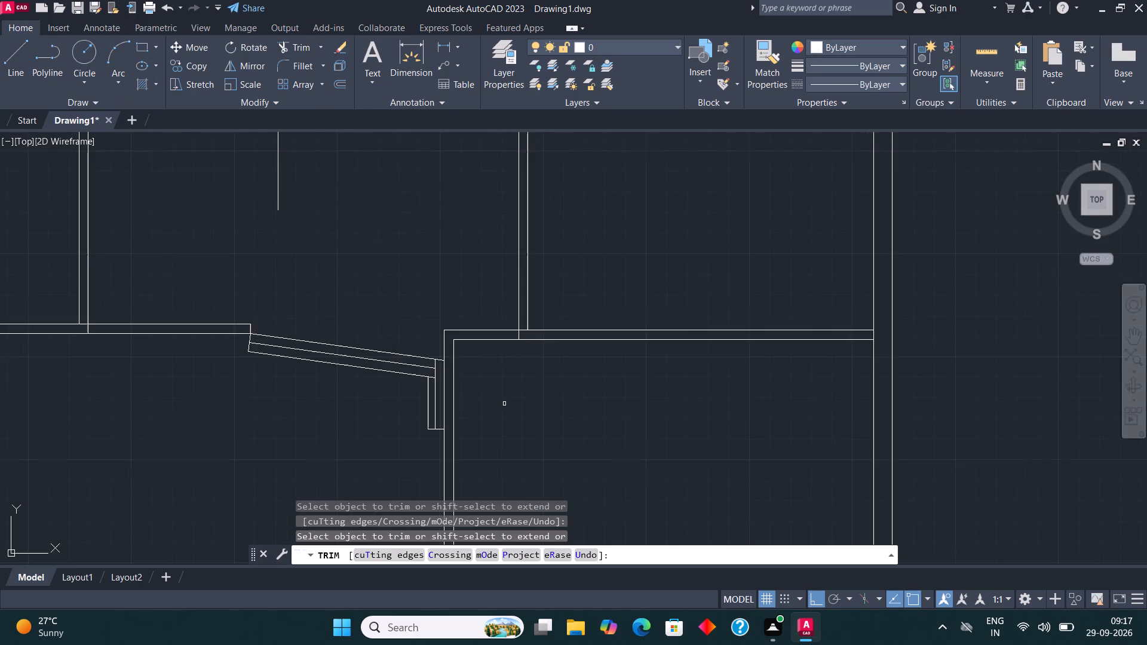
scroll(504, 404, "down", 2)
key("Escape")
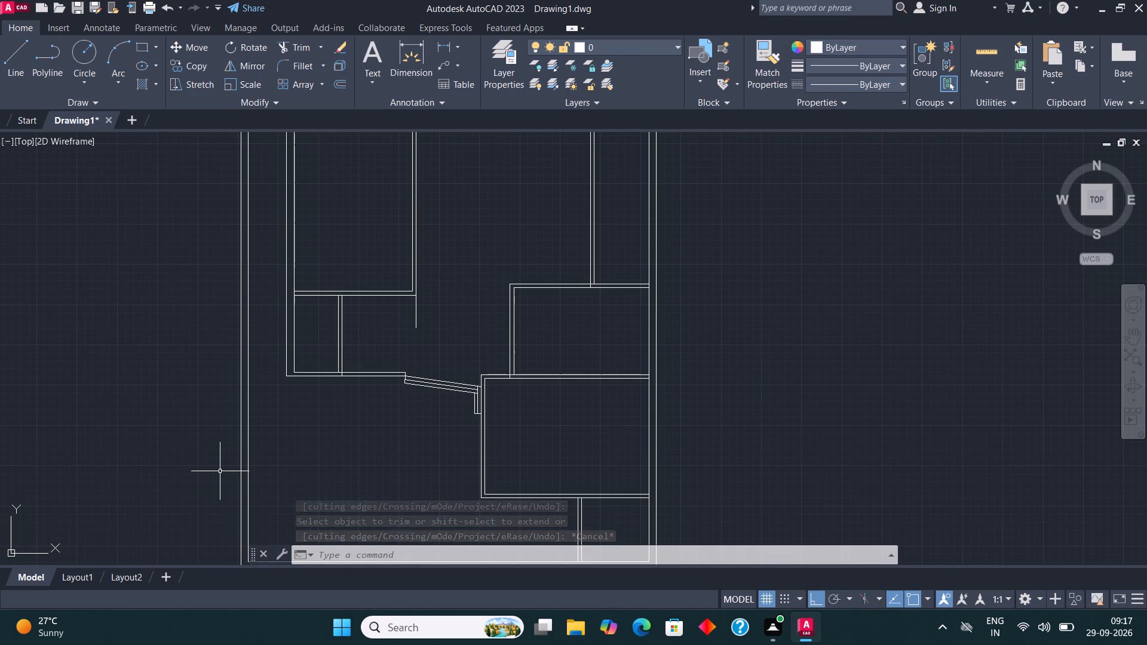
Draw a line 3' down from the upper-left room's outer lower-right corner, continuing horizontally left toward the small room's wall.
scroll(220, 471, "down", 1)
scroll(344, 416, "up", 3)
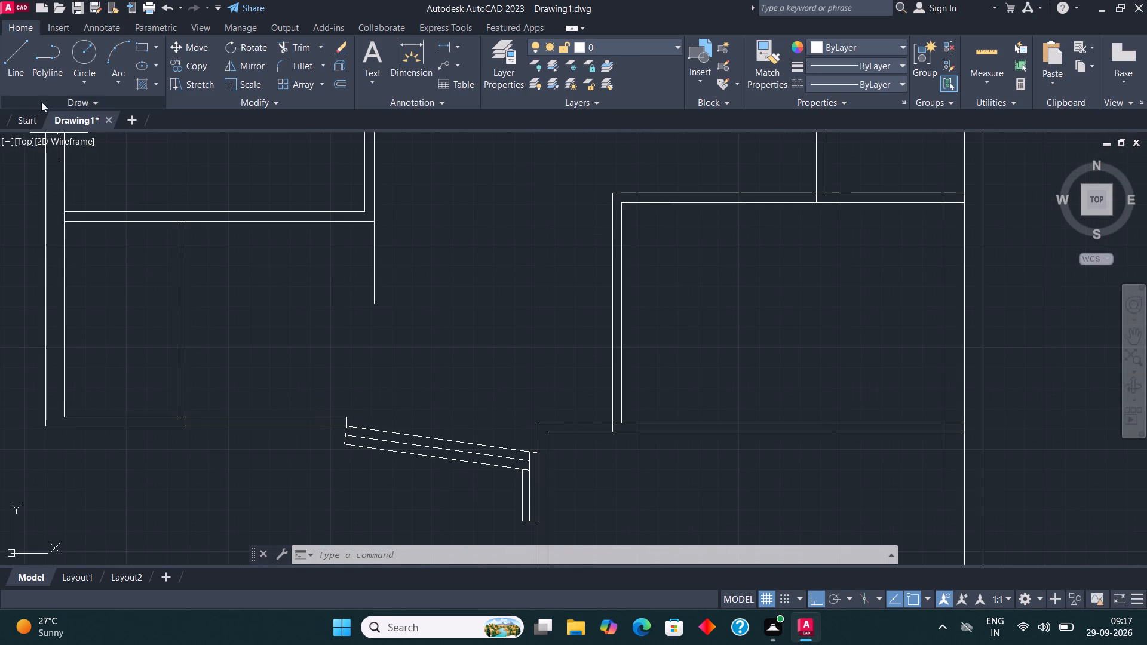
left_click(14, 57)
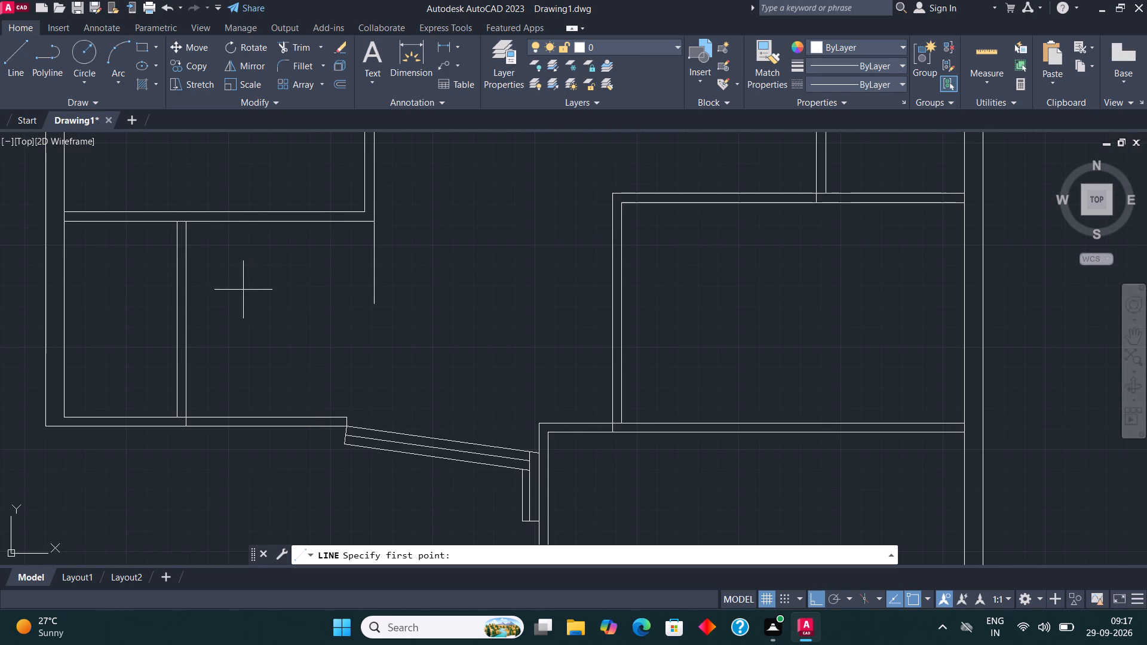
left_click(372, 221)
type("3'")
key("Return")
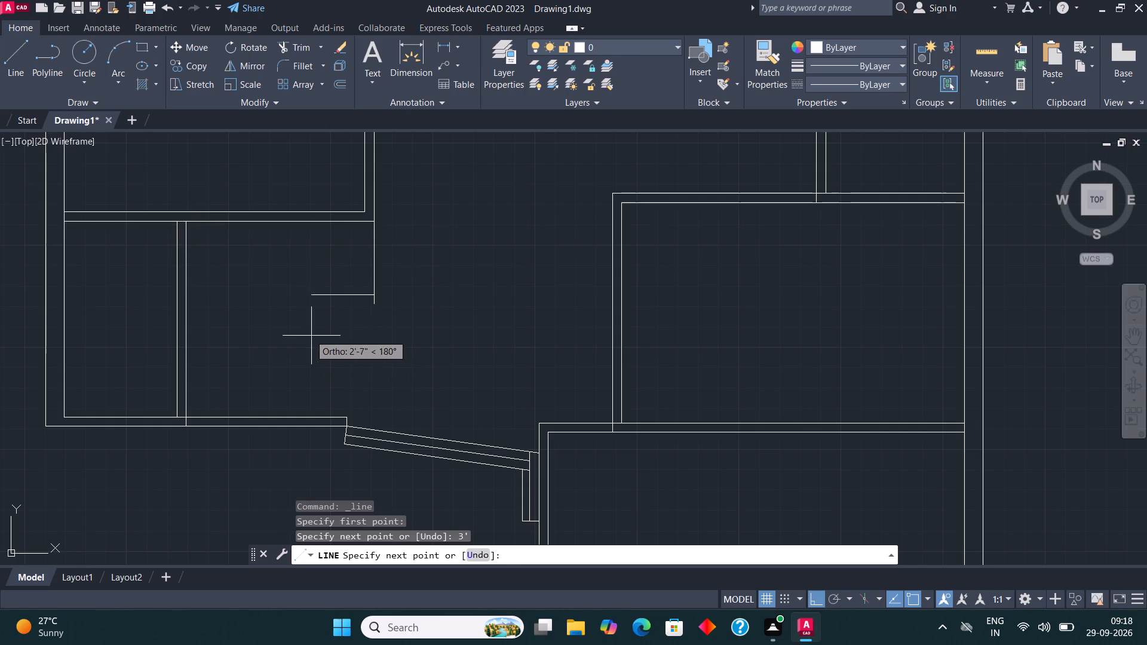
left_click(237, 287)
Draw a line 3' right from the top of the small room's right wall, continuing about 6'-1" straight down.
left_click(13, 69)
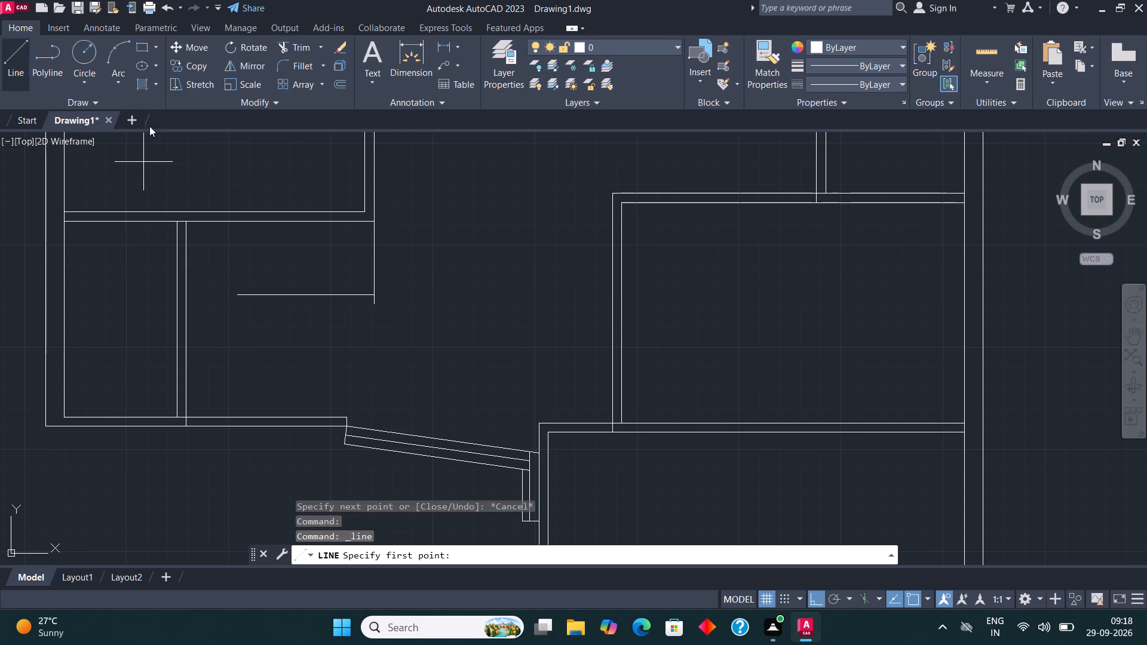
left_click(187, 223)
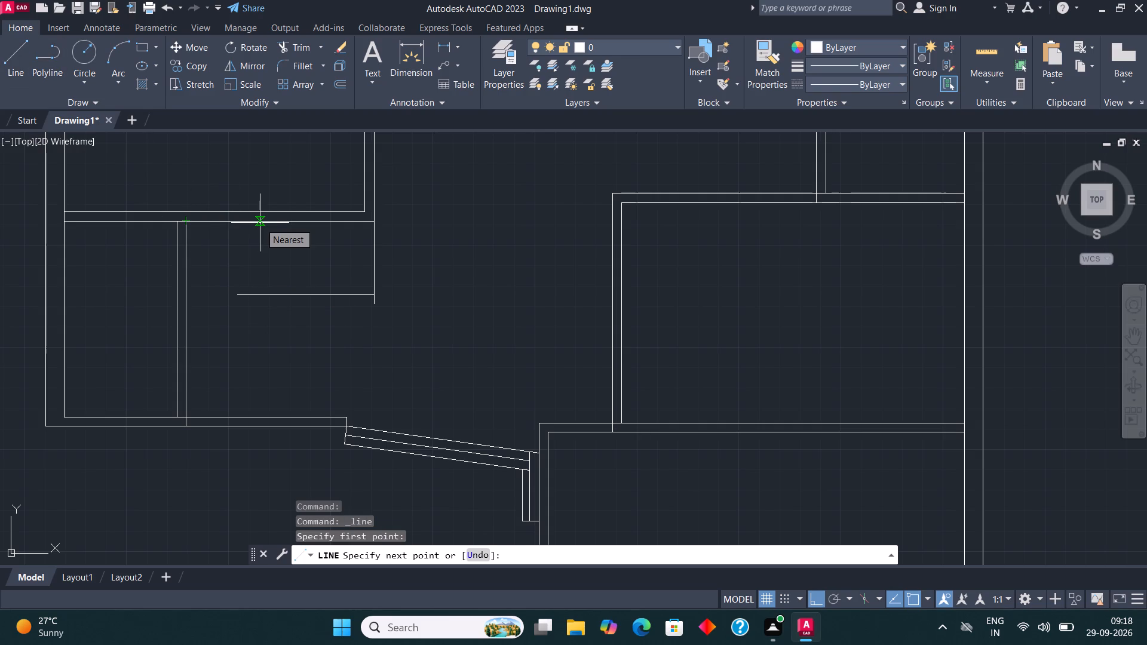
type("3'")
key("Return")
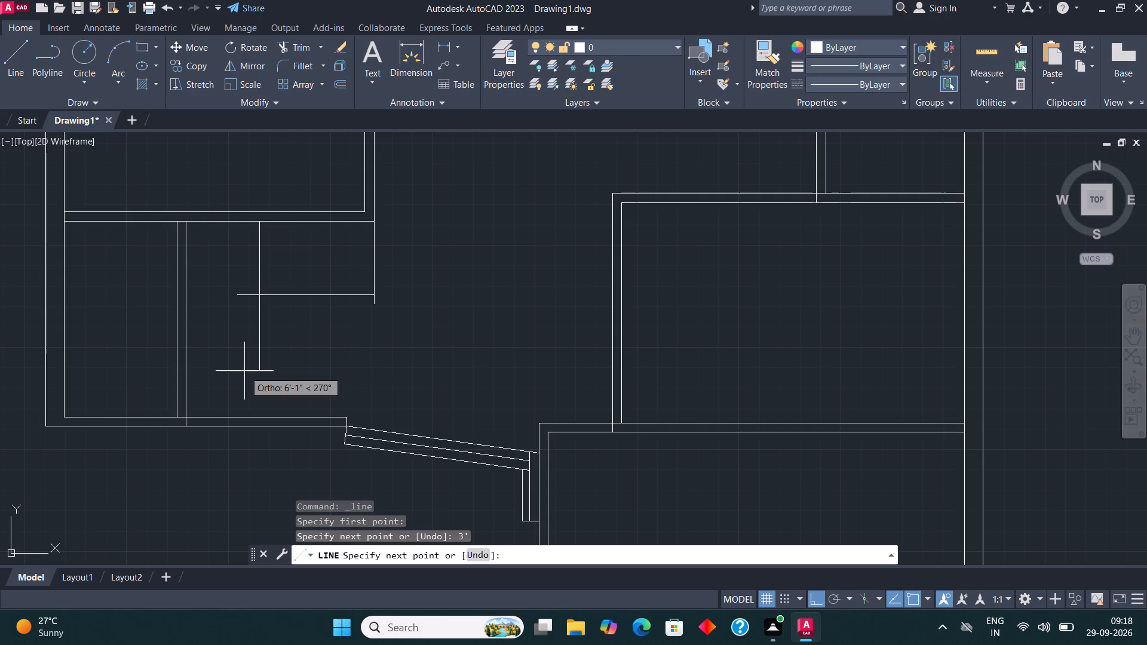
left_click(244, 370)
Draw a line 3' up from the bottom of the small room's right wall, continuing horizontally right across the new vertical line.
left_click(16, 59)
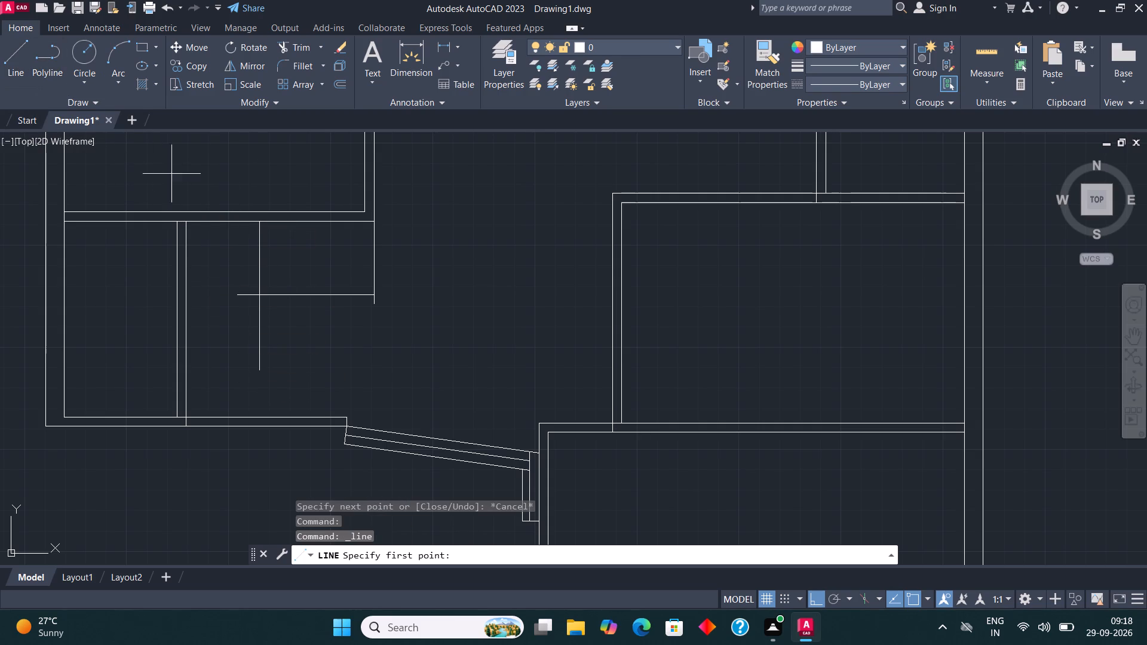
left_click(184, 416)
type("3'")
key("Return")
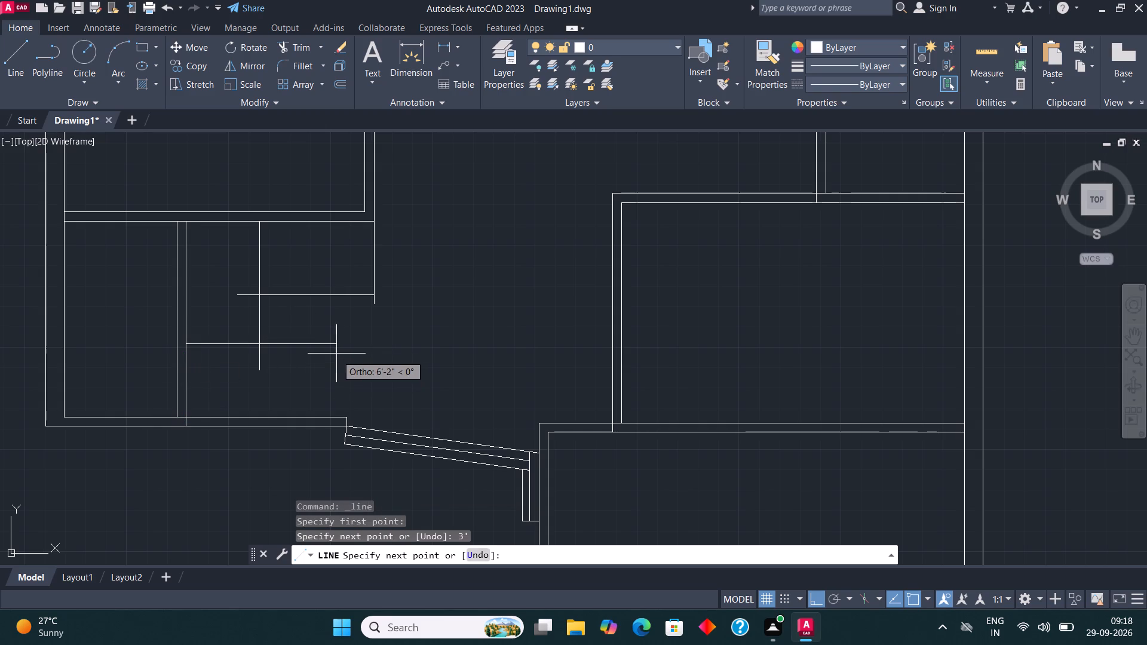
left_click(309, 346)
Fillet the new vertical line with both horizontal lines into square corners, keeping the horizontal parts to its right.
left_click(302, 67)
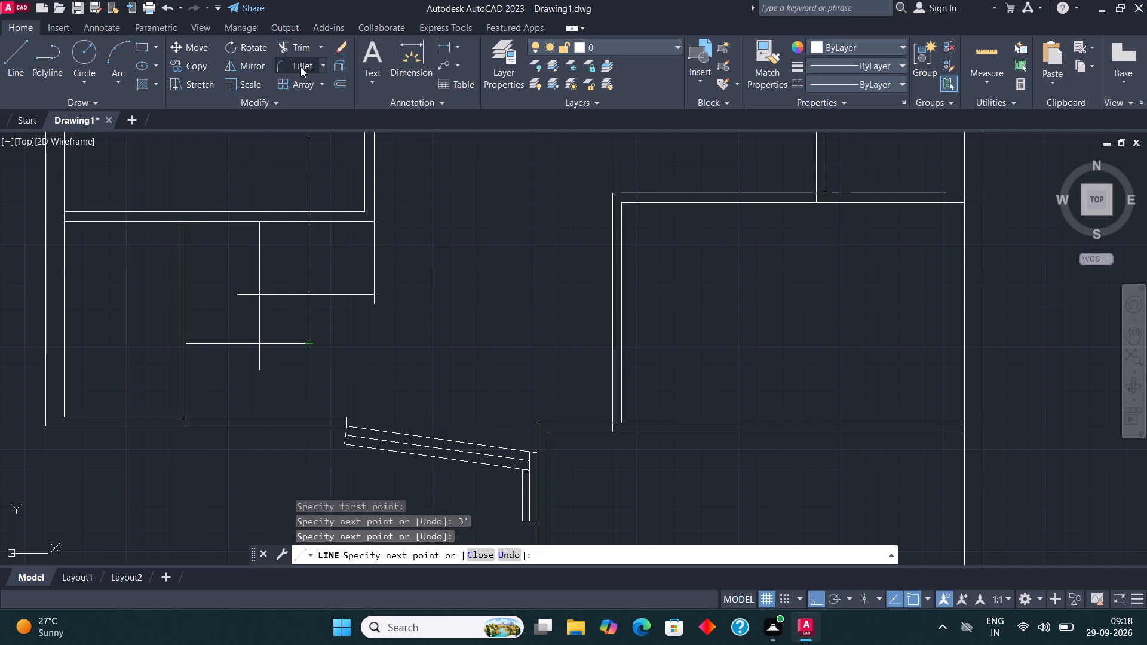
left_click(306, 296)
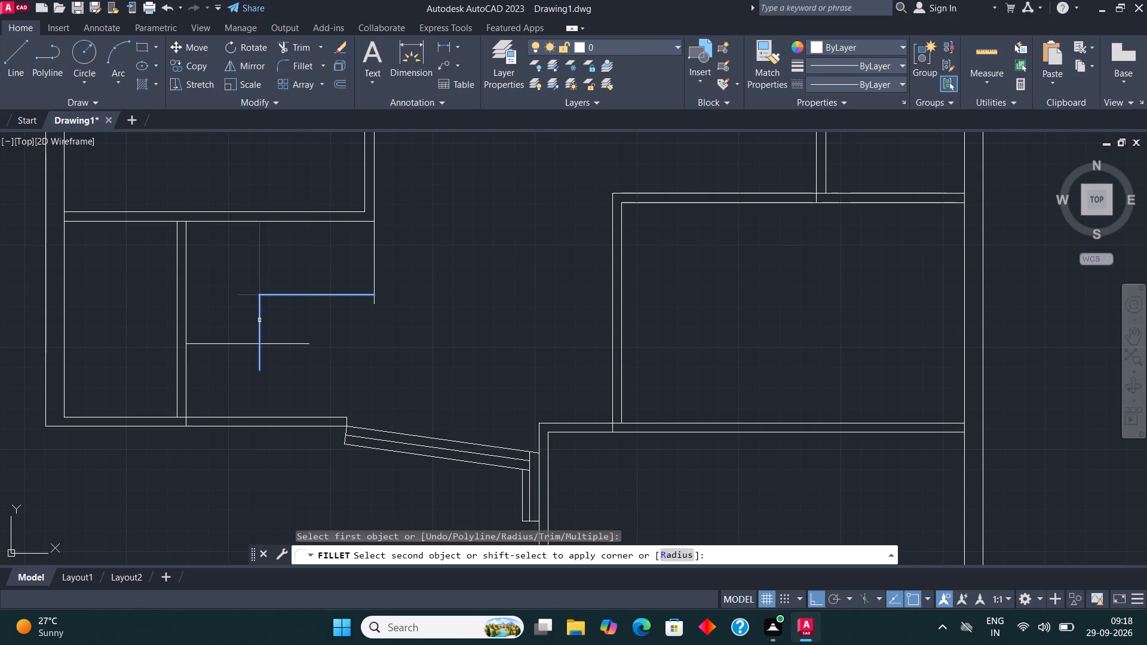
left_click(259, 320)
left_click(287, 67)
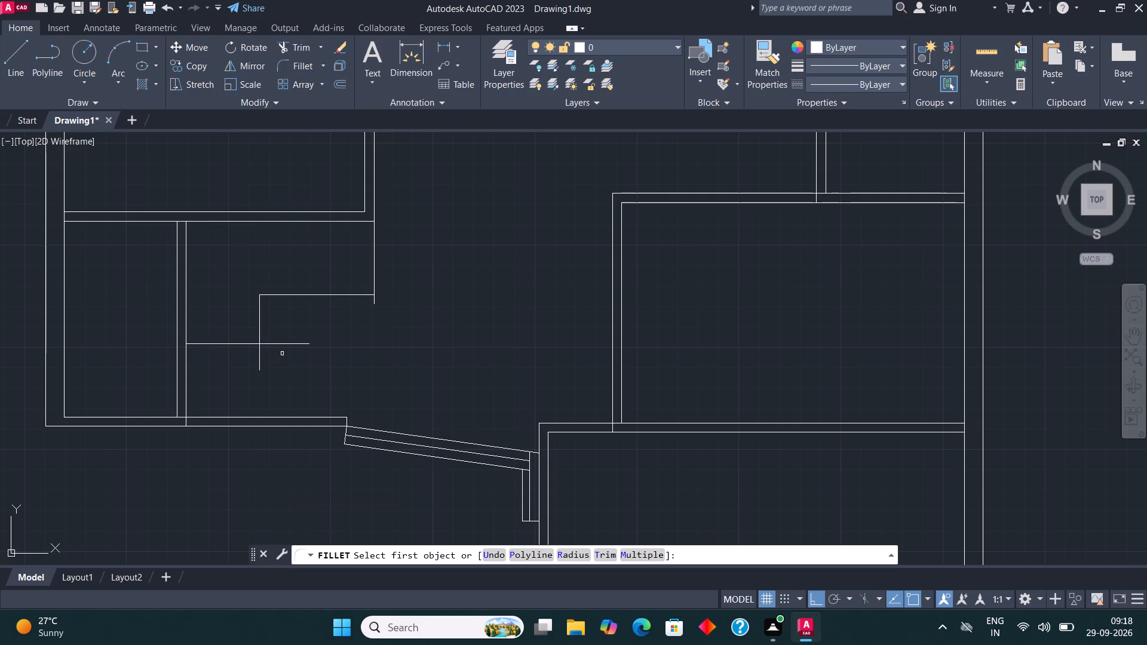
left_click(284, 344)
left_click(260, 320)
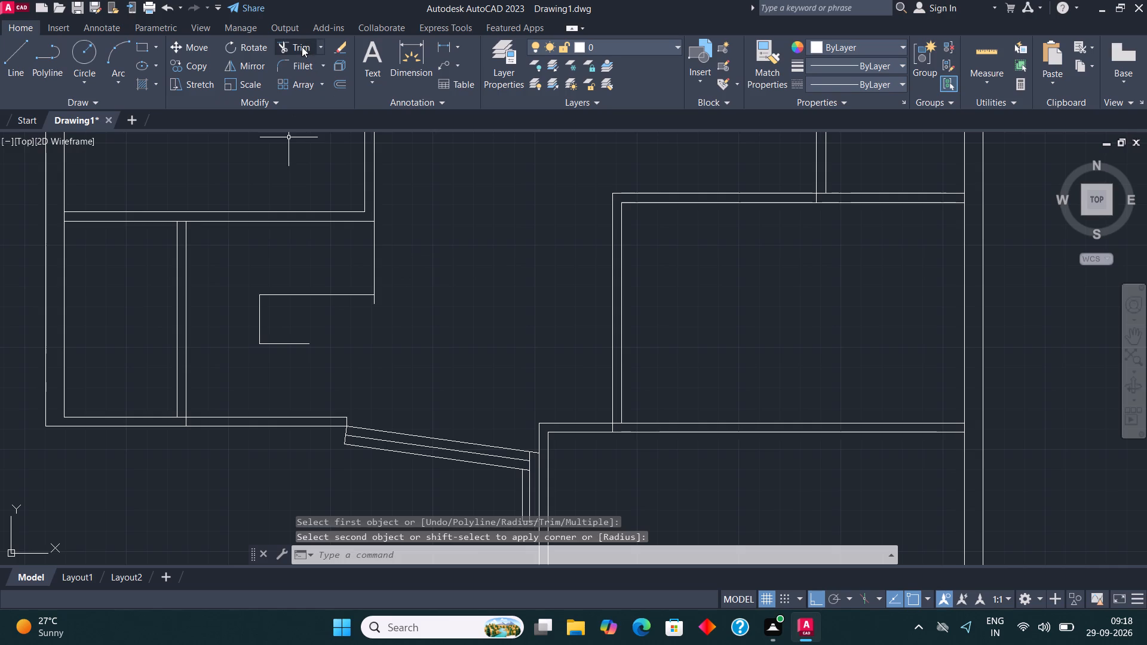
Trim the vertical line below the upper-left room's corner where it extends past the upper new horizontal line.
left_click(299, 42)
left_click(374, 302)
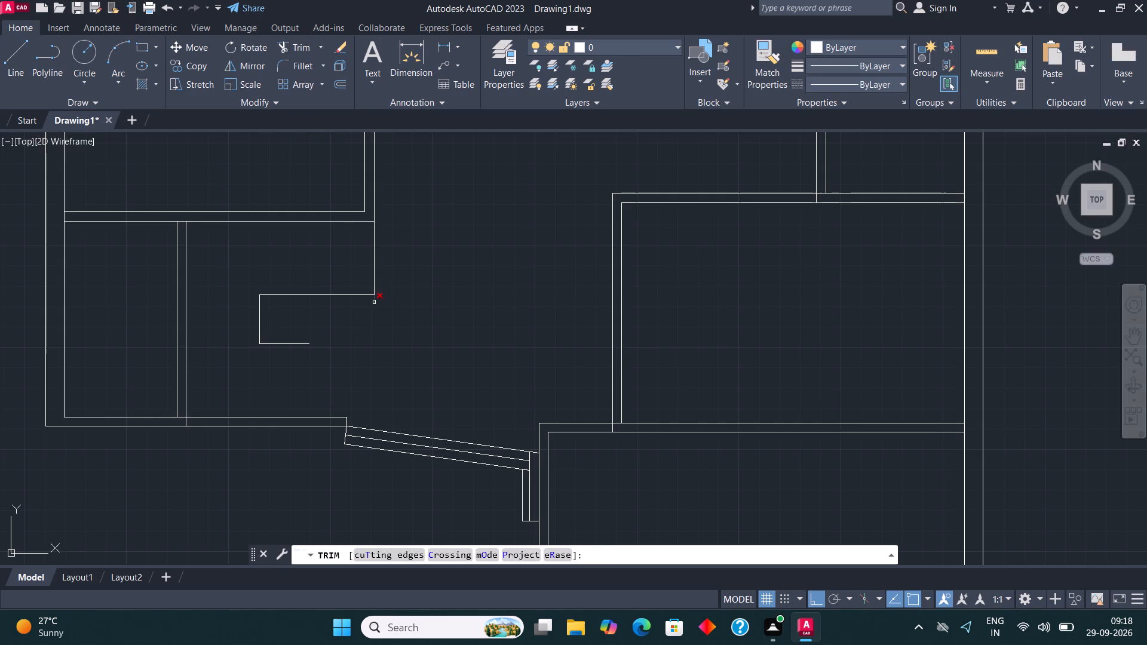
Draw a vertical line through the upper corner of the bracket-shaped outline, running past the upper-left room's lower wall and below the bottom wall.
key("Escape")
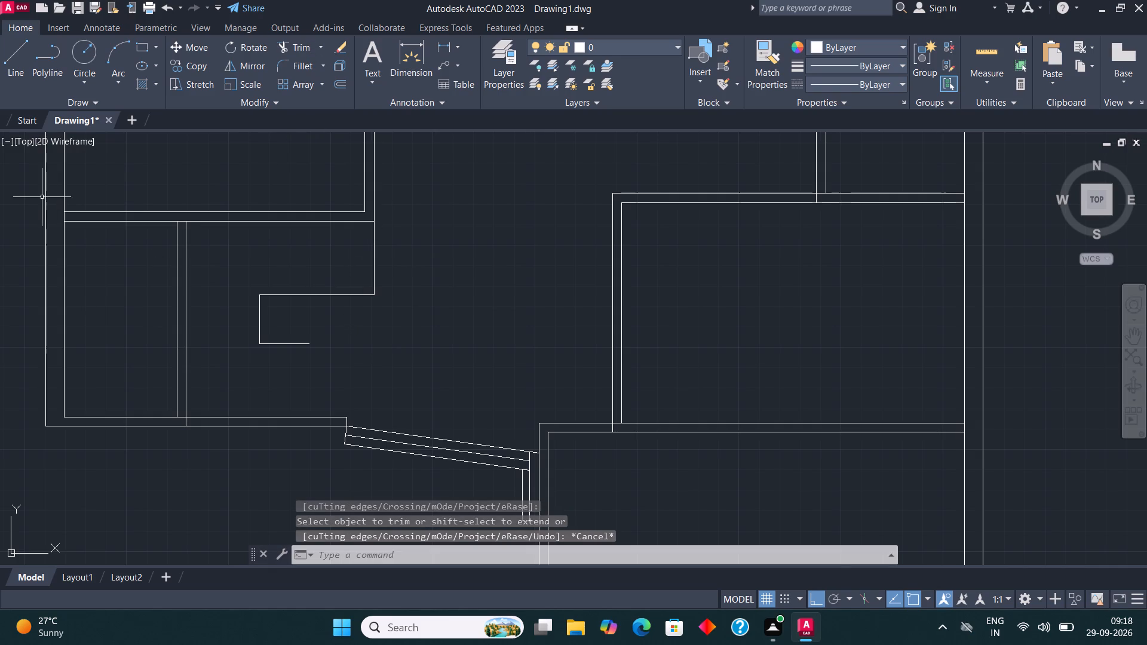
left_click(12, 67)
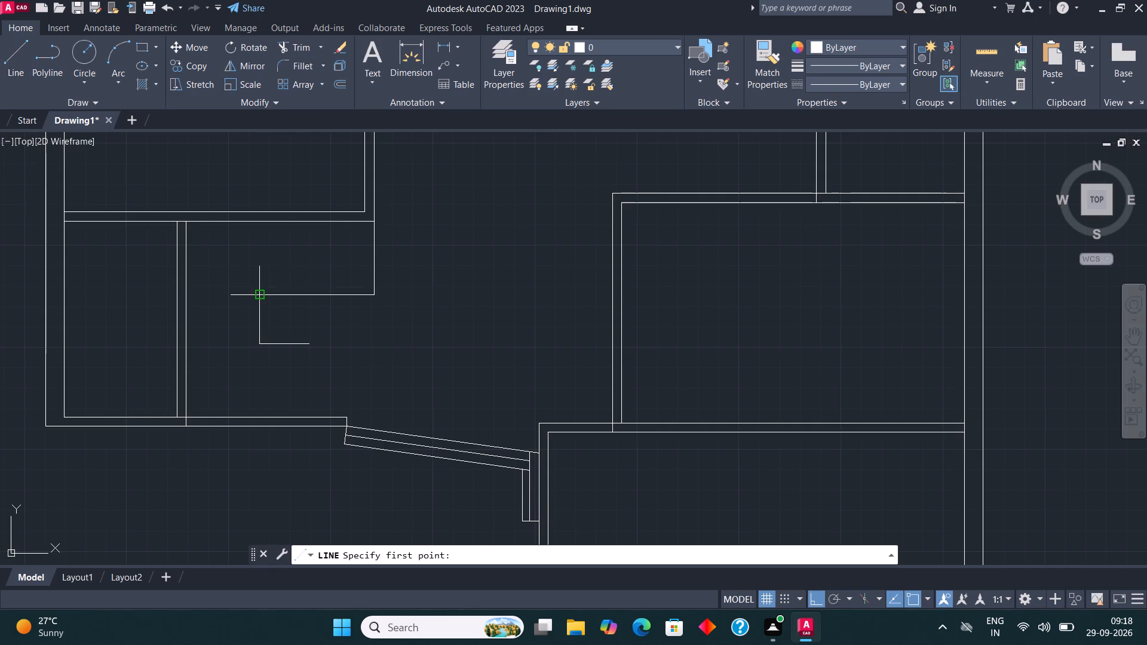
left_click(259, 298)
left_click(261, 192)
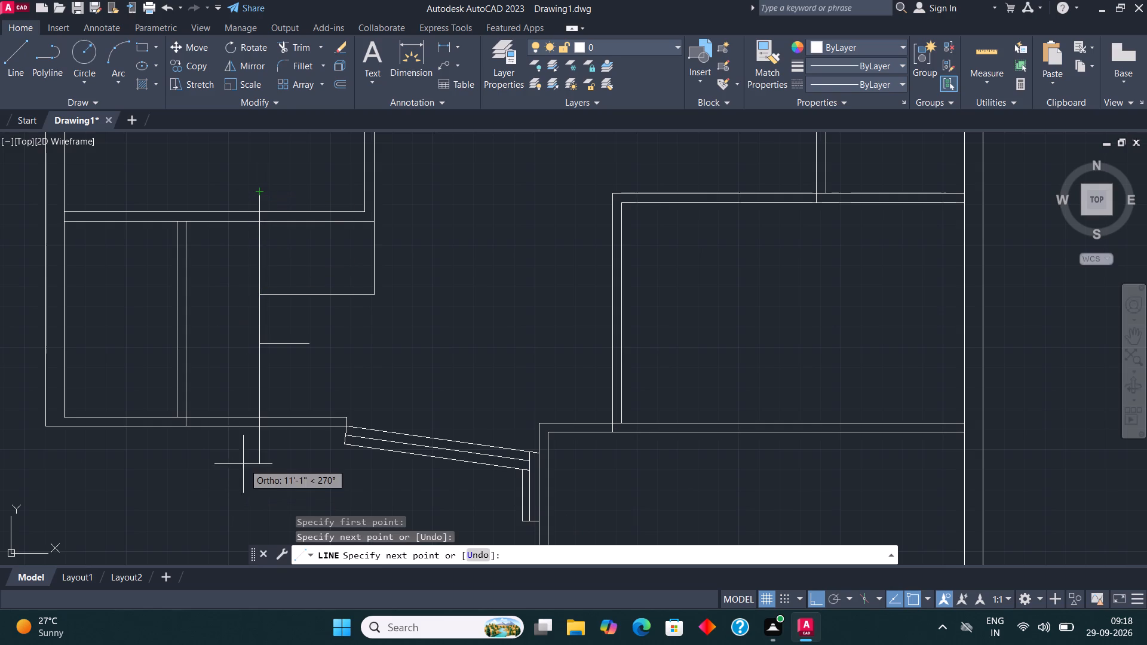
left_click(250, 454)
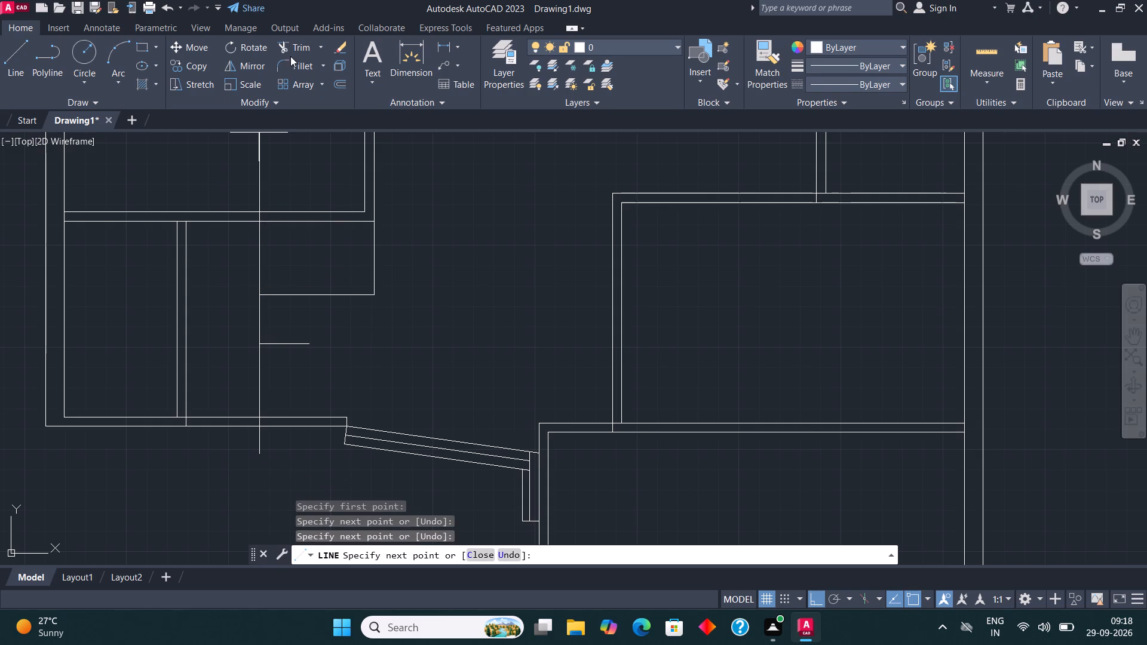
Trim the new vertical line so it spans only between the upper-left room's lower wall and the bottom wall's inner face.
left_click(292, 54)
left_click(247, 196)
left_click(315, 192)
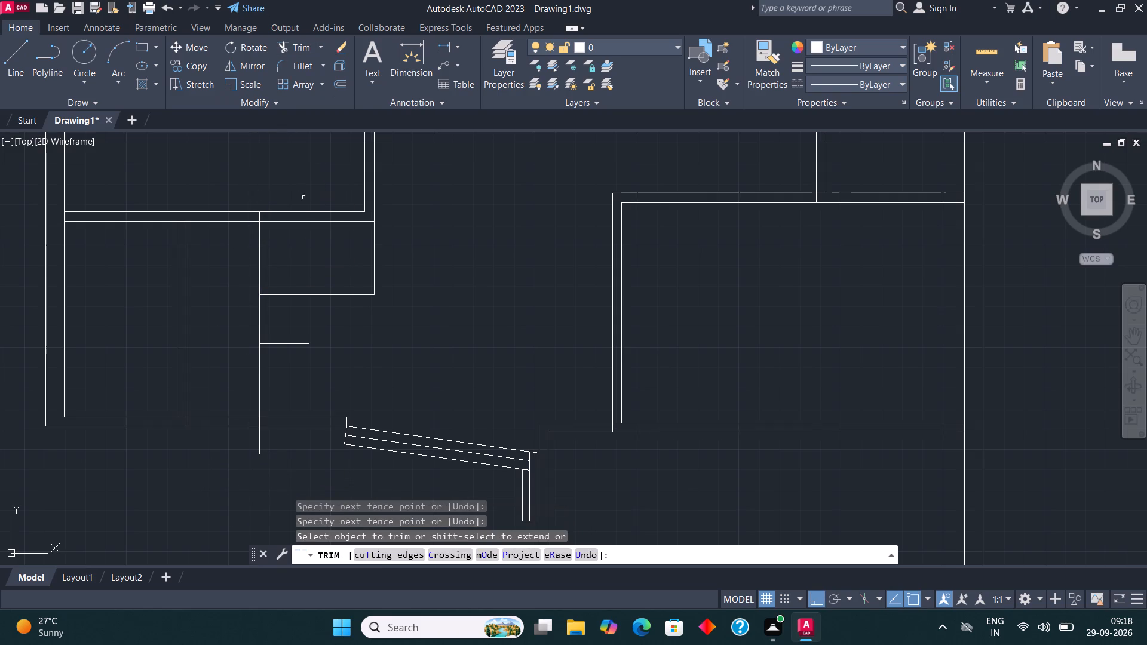
left_click(259, 217)
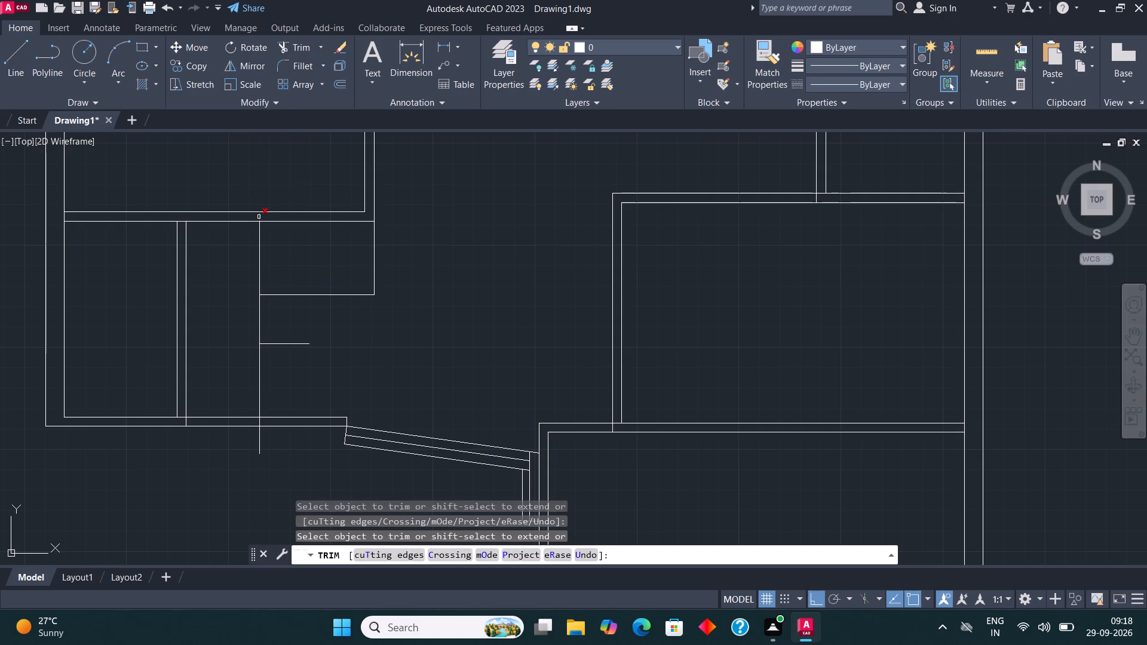
left_click(259, 217)
left_click(251, 446)
left_click(268, 450)
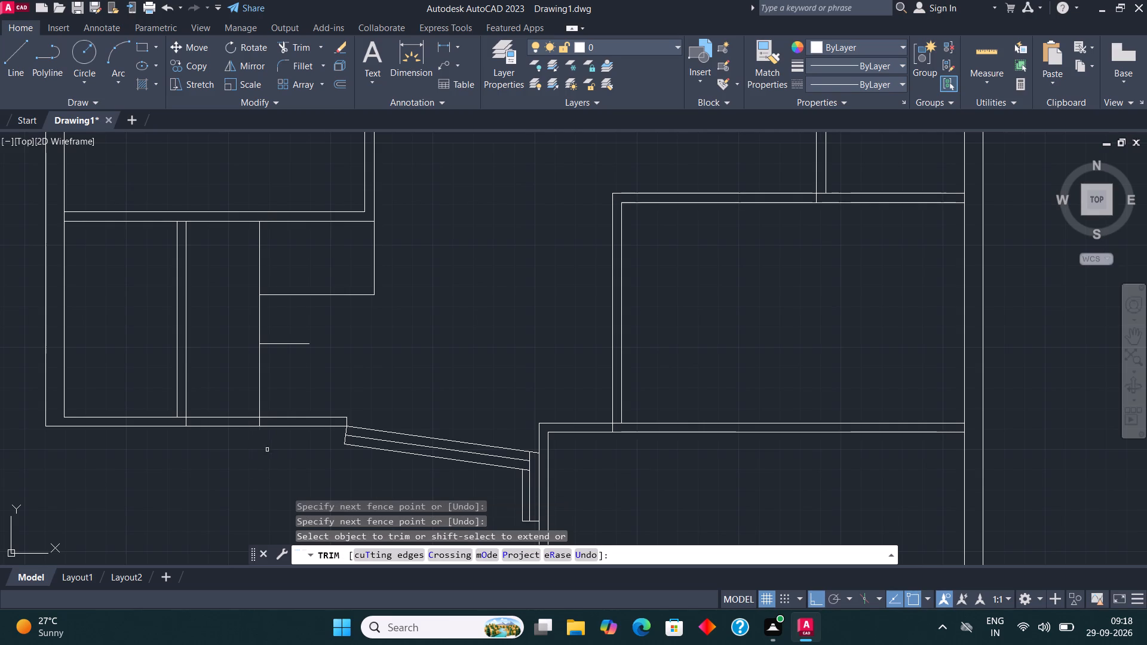
left_click(261, 425)
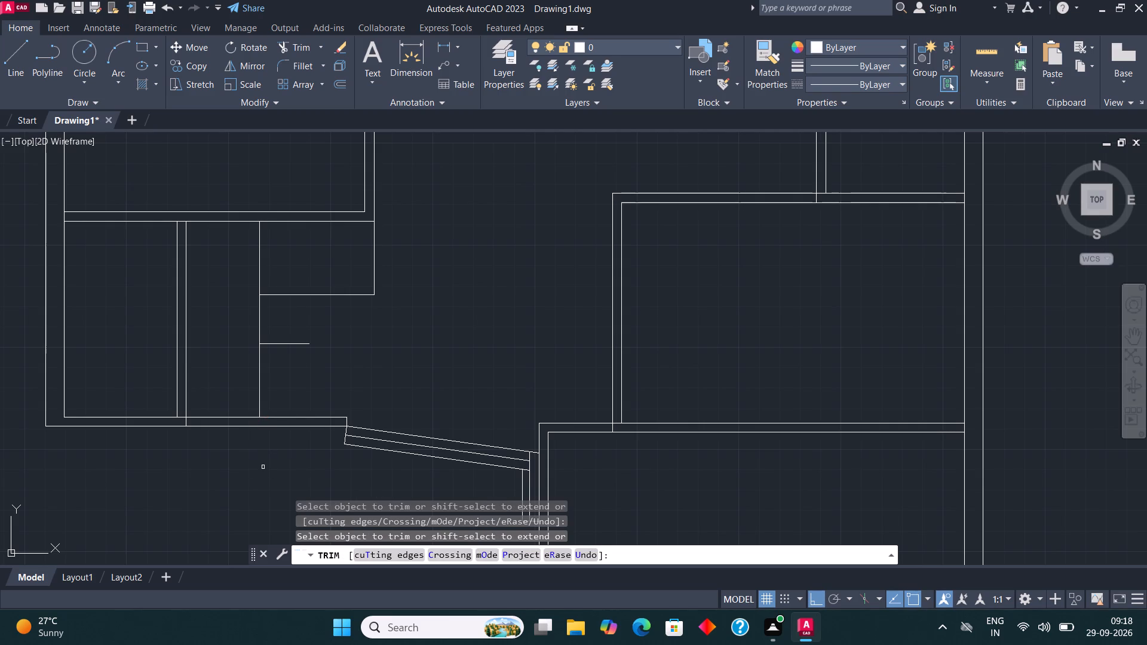
key("Escape")
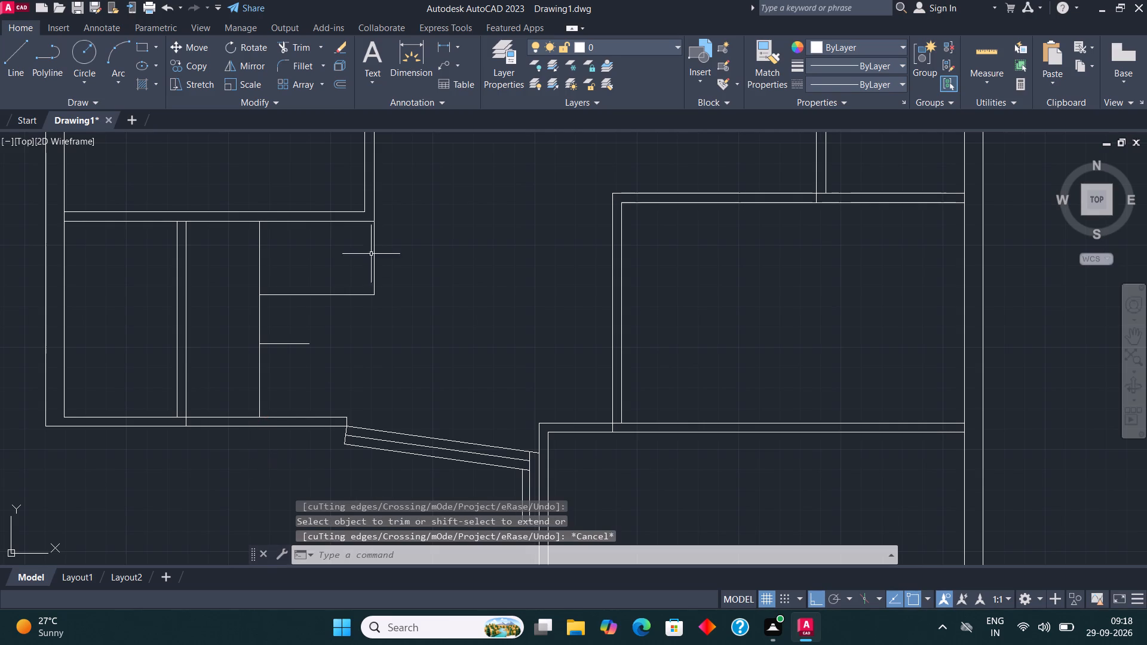
Offset the short vertical line below the upper-left room's corner 8" to the left, repeating from each copy to make six stair treads.
left_click(375, 253)
left_click(333, 85)
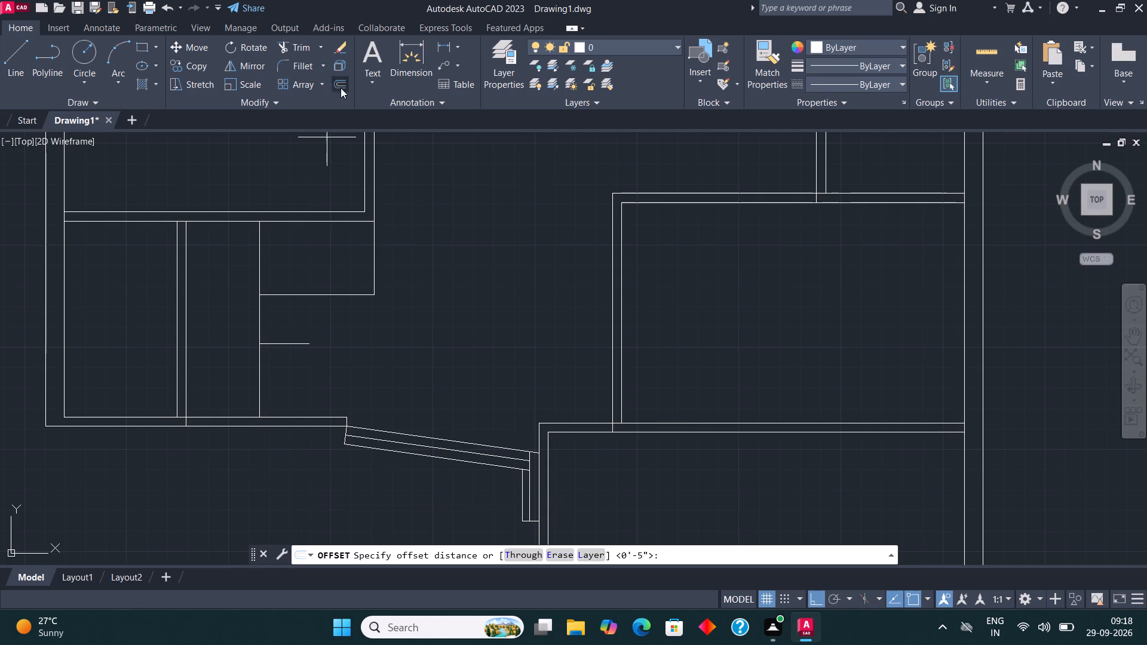
left_click(374, 260)
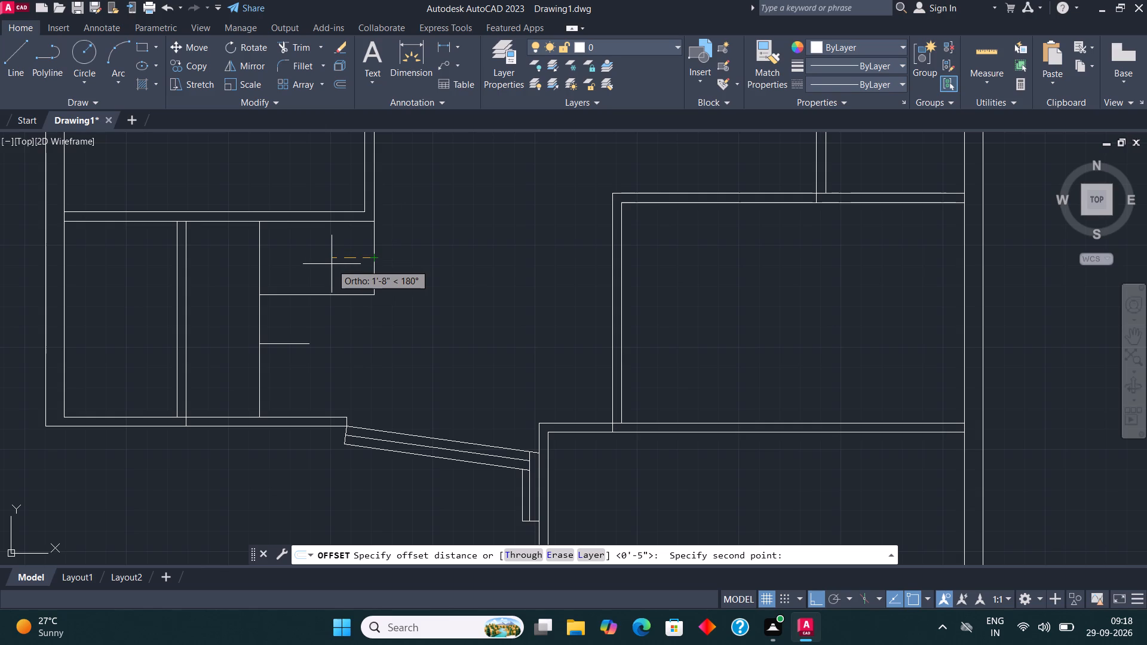
type("8\"")
key("Return")
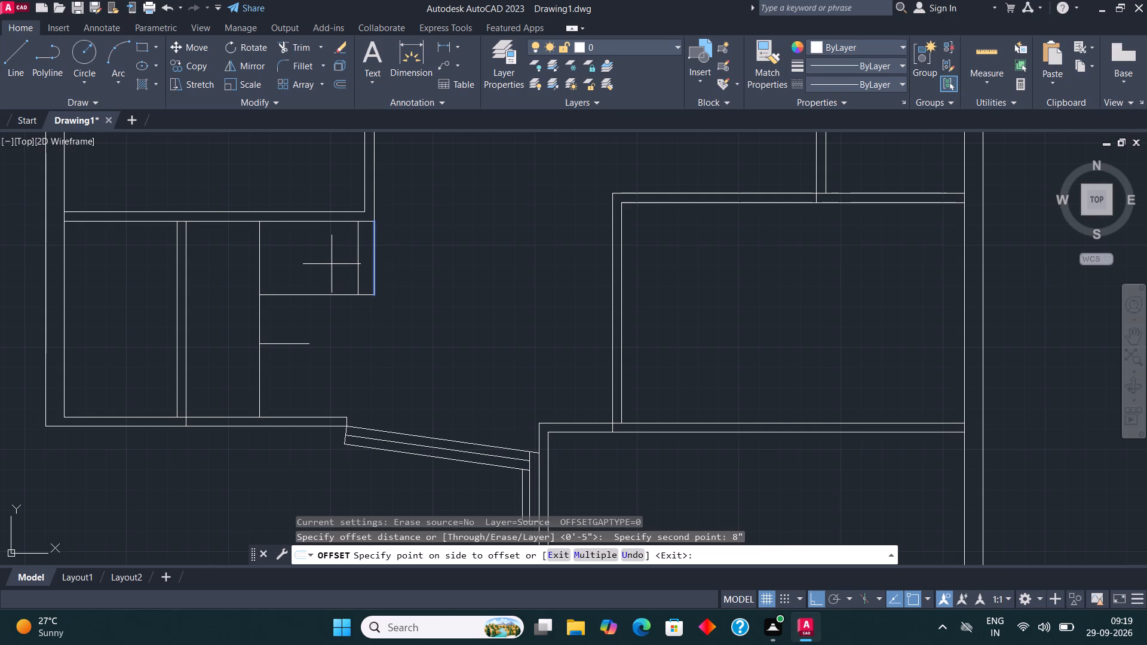
left_click(346, 262)
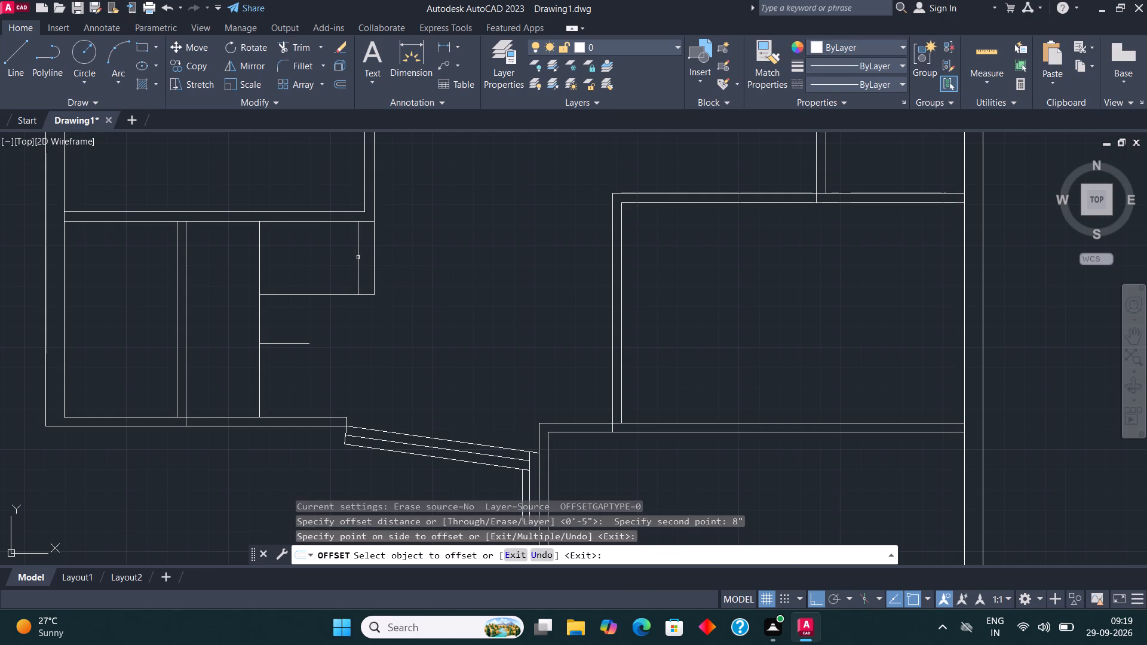
left_click(358, 257)
left_click(308, 262)
left_click(340, 264)
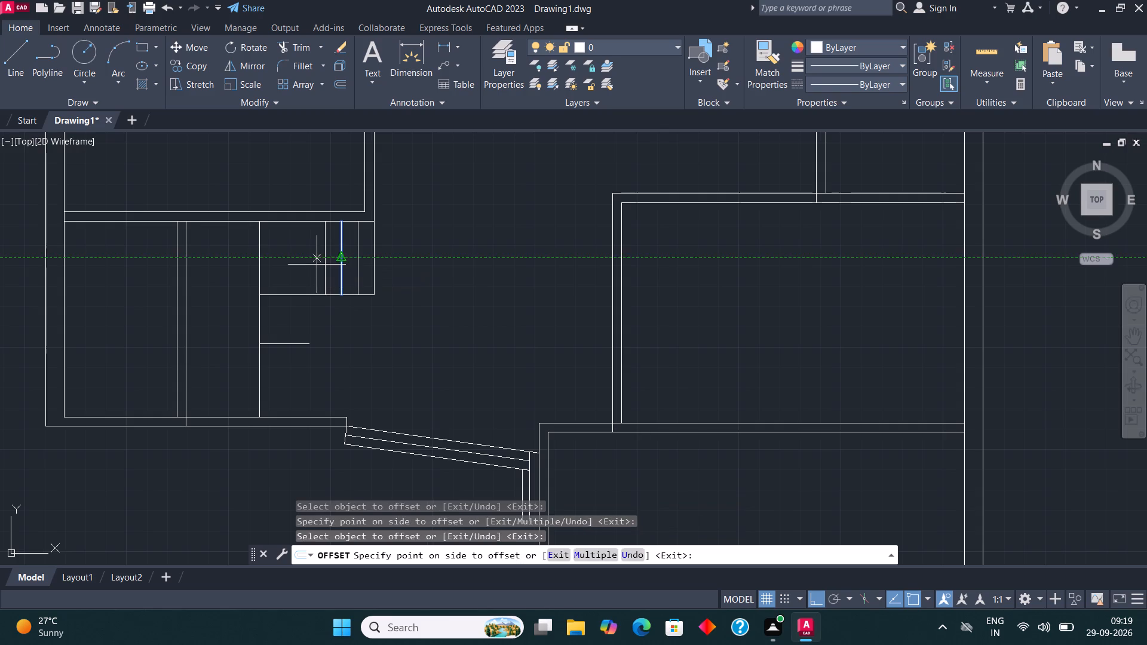
left_click(317, 265)
left_click(324, 260)
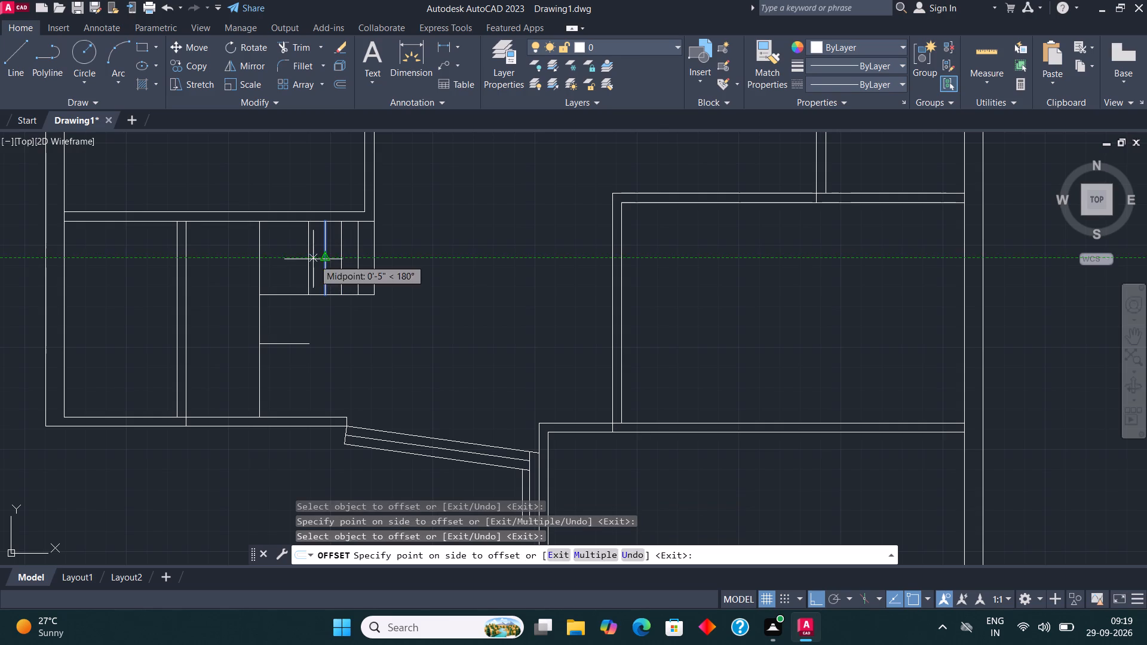
left_click(303, 258)
left_click(307, 260)
left_click(293, 260)
left_click(292, 260)
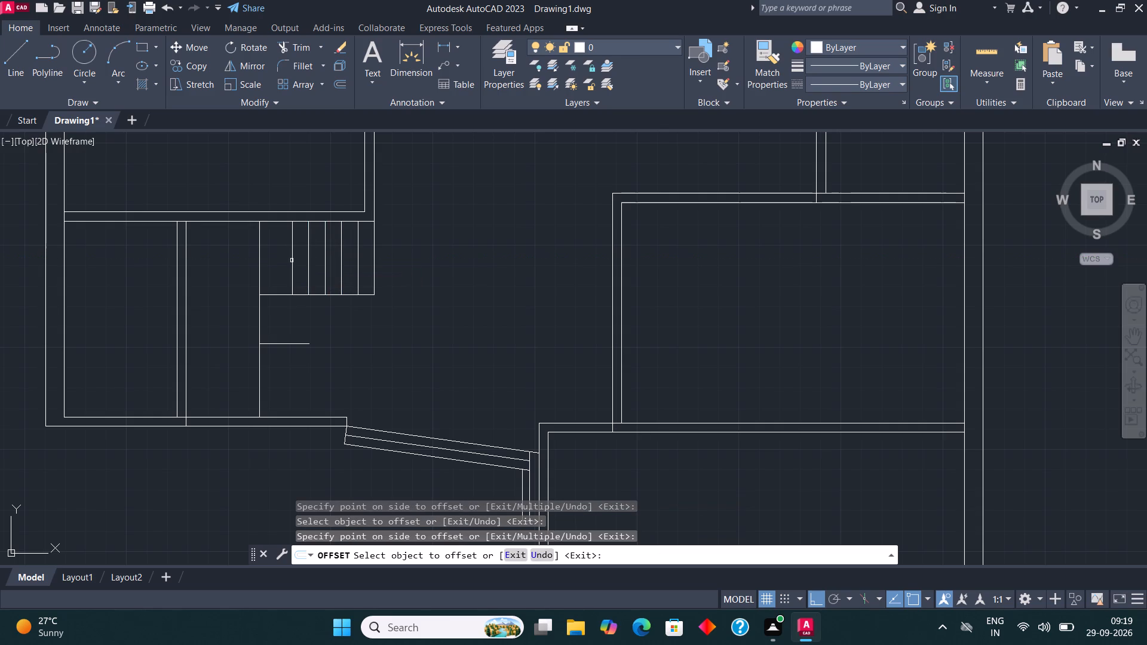
left_click(292, 263)
left_click(275, 259)
Offset the full-height vertical line at the stair's left edge 8" to the right, repeating from each copy to make four lines.
left_click(257, 384)
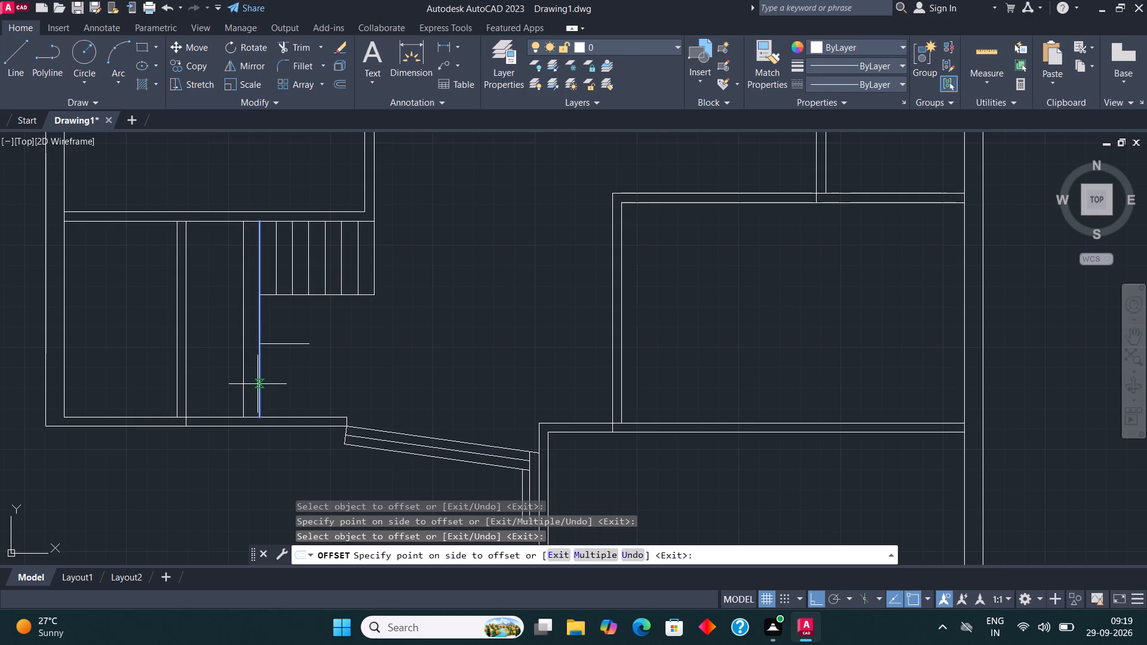
left_click(277, 389)
left_click(277, 384)
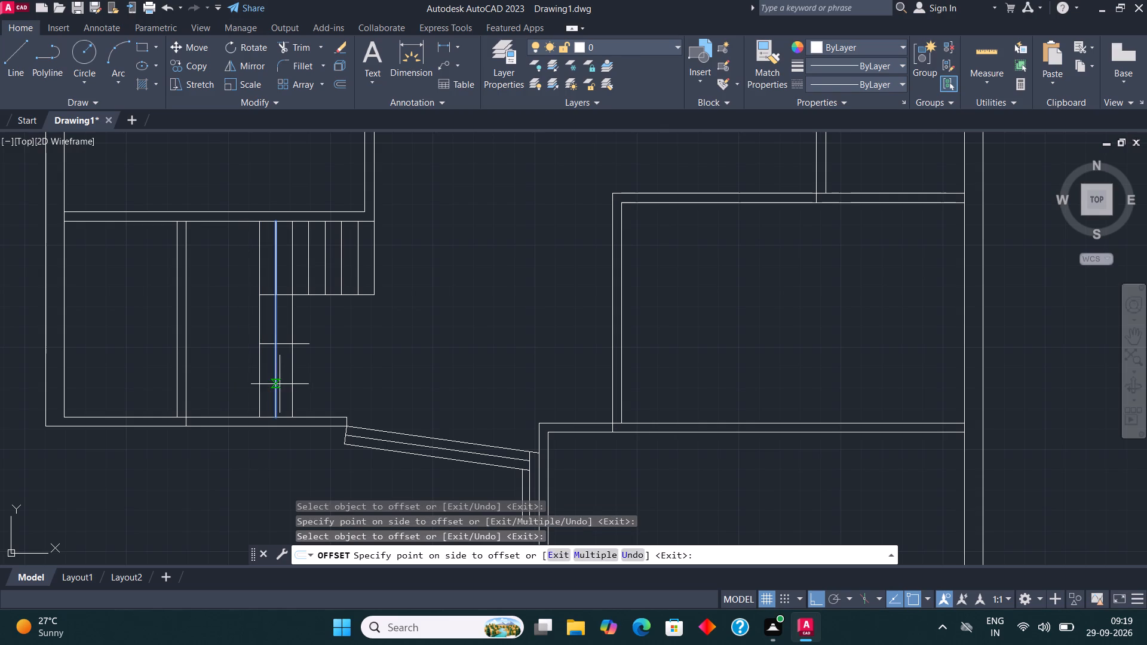
left_click(309, 382)
left_click(293, 370)
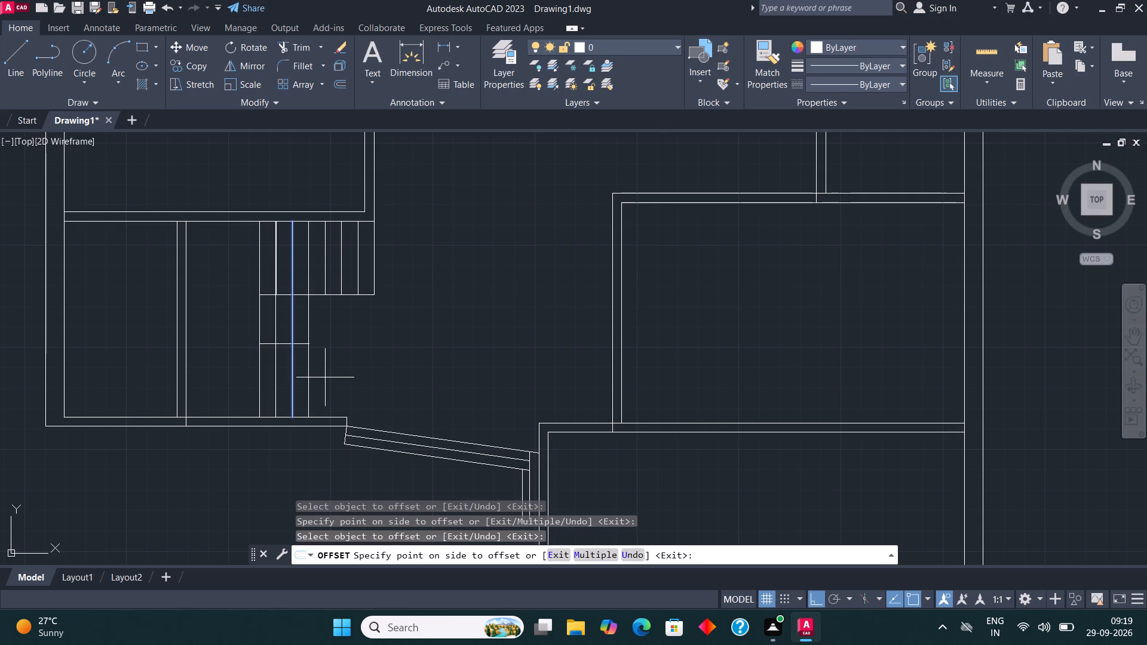
left_click(325, 377)
left_click(310, 385)
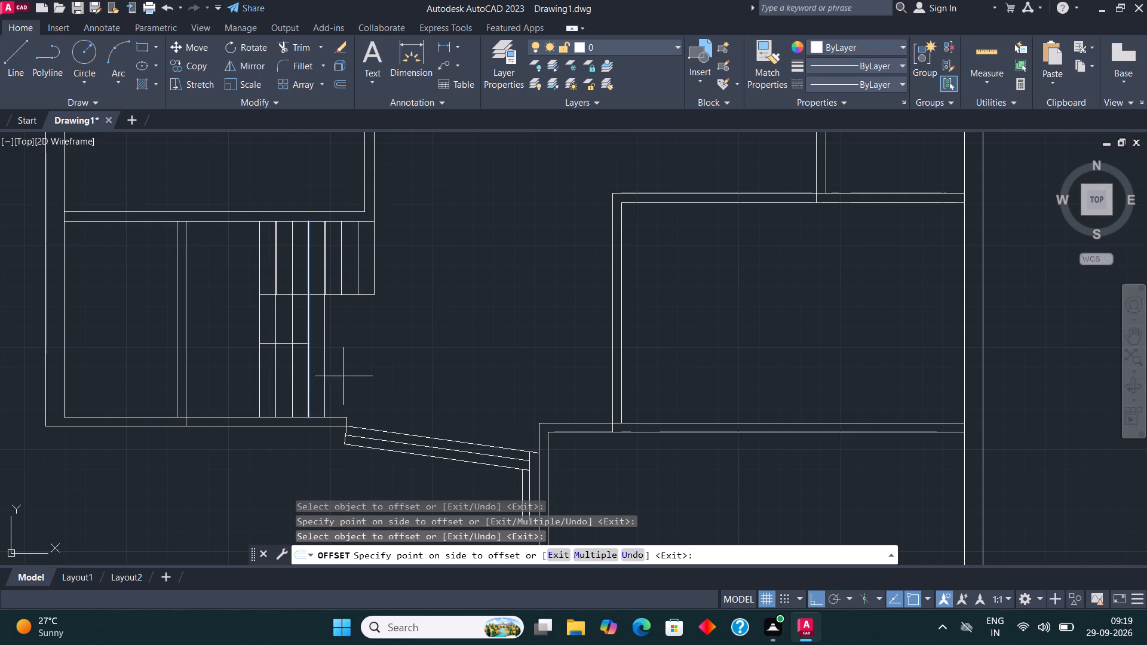
left_click(344, 376)
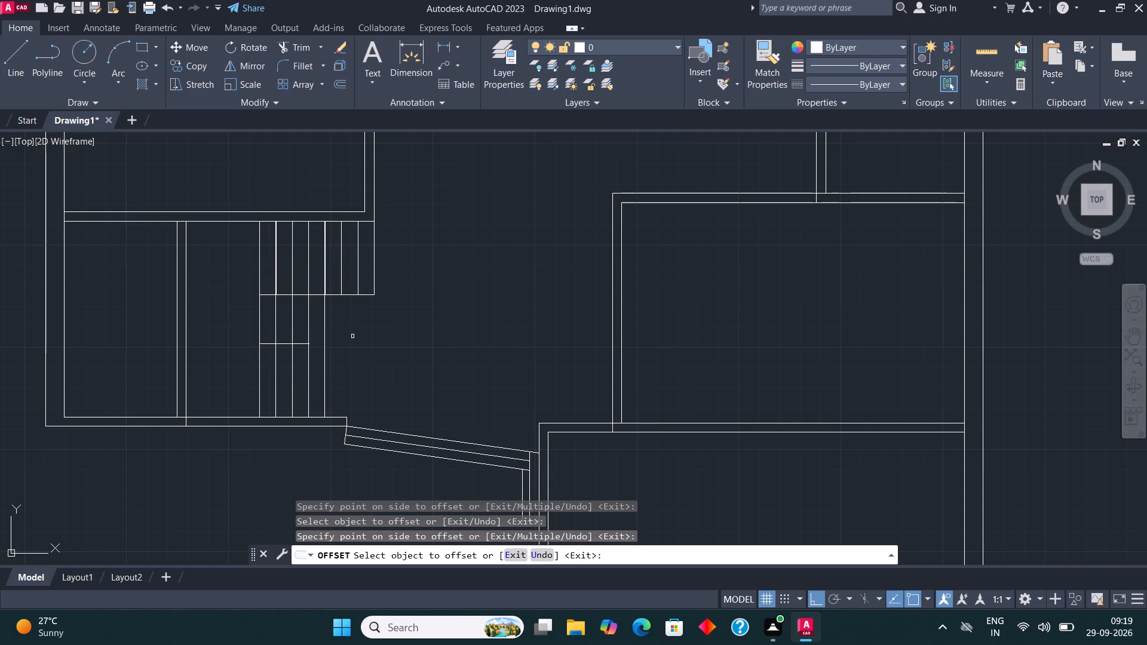
key("Escape")
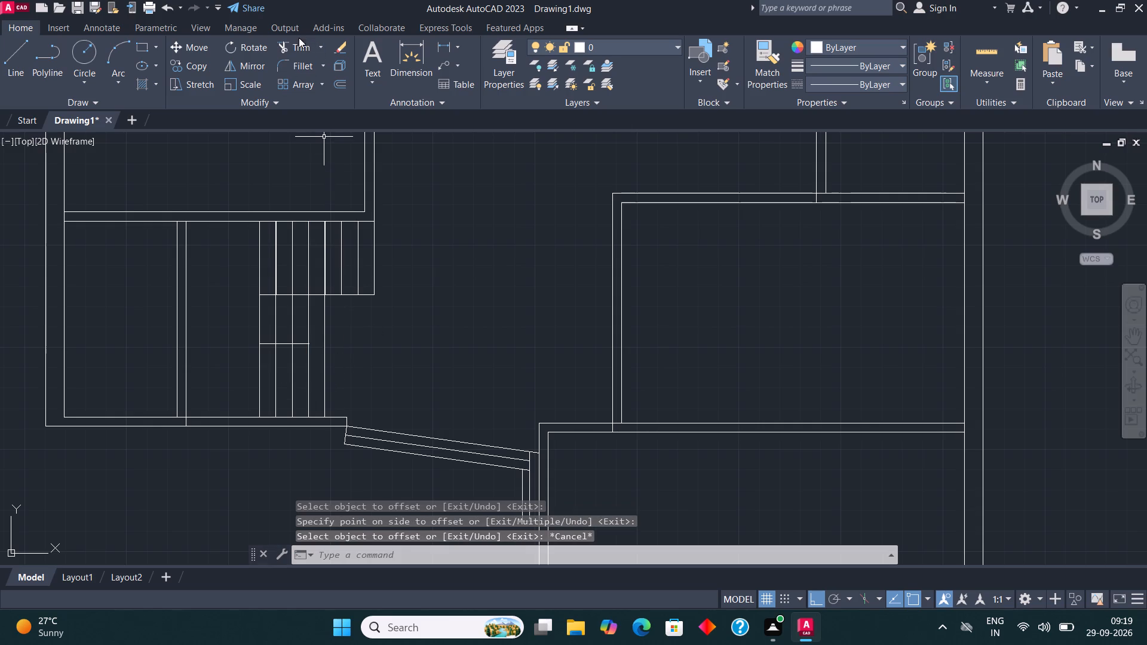
Trim the first three offset lines where they cross the gap between the upper and lower stair flights.
left_click(299, 38)
left_click(269, 322)
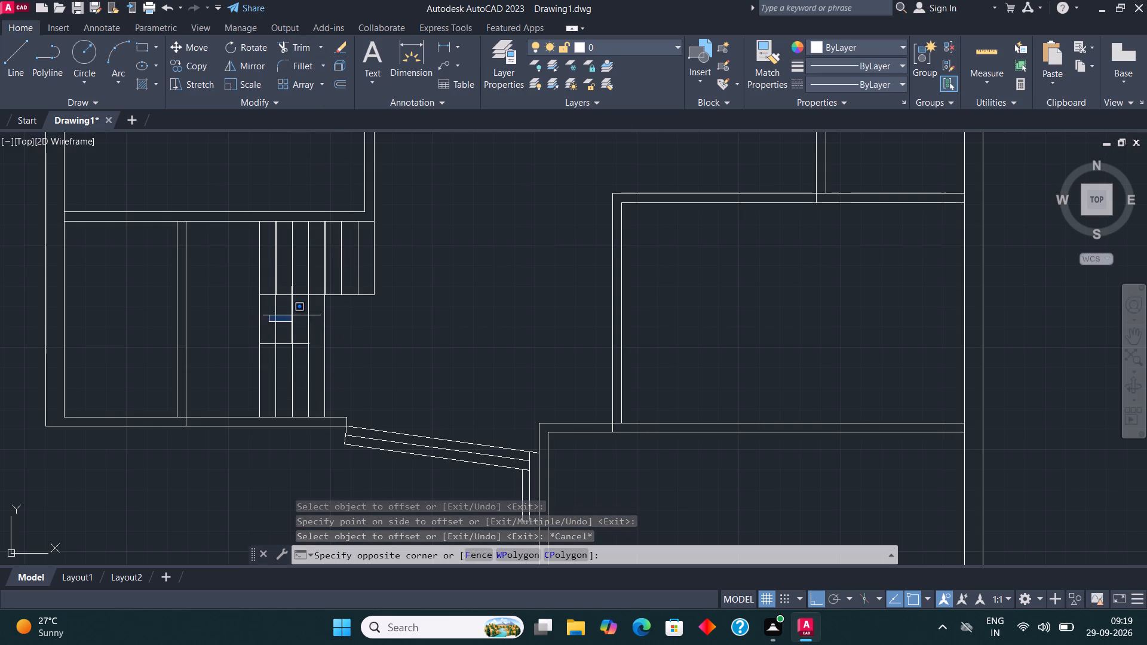
left_click(272, 321)
left_click(302, 47)
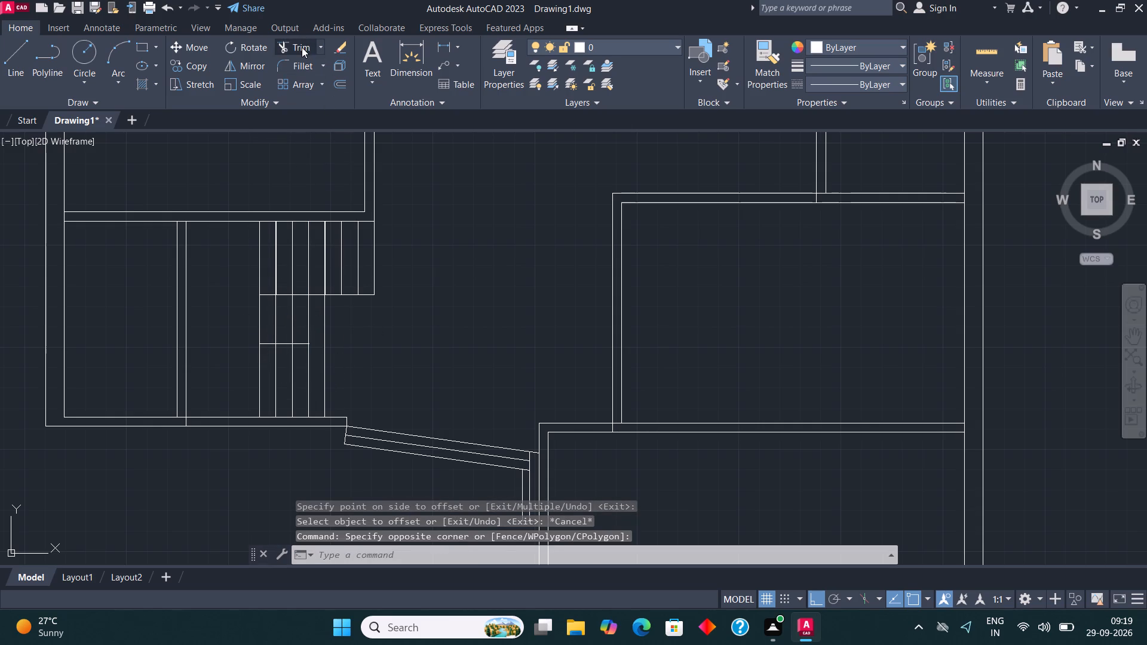
left_click(270, 326)
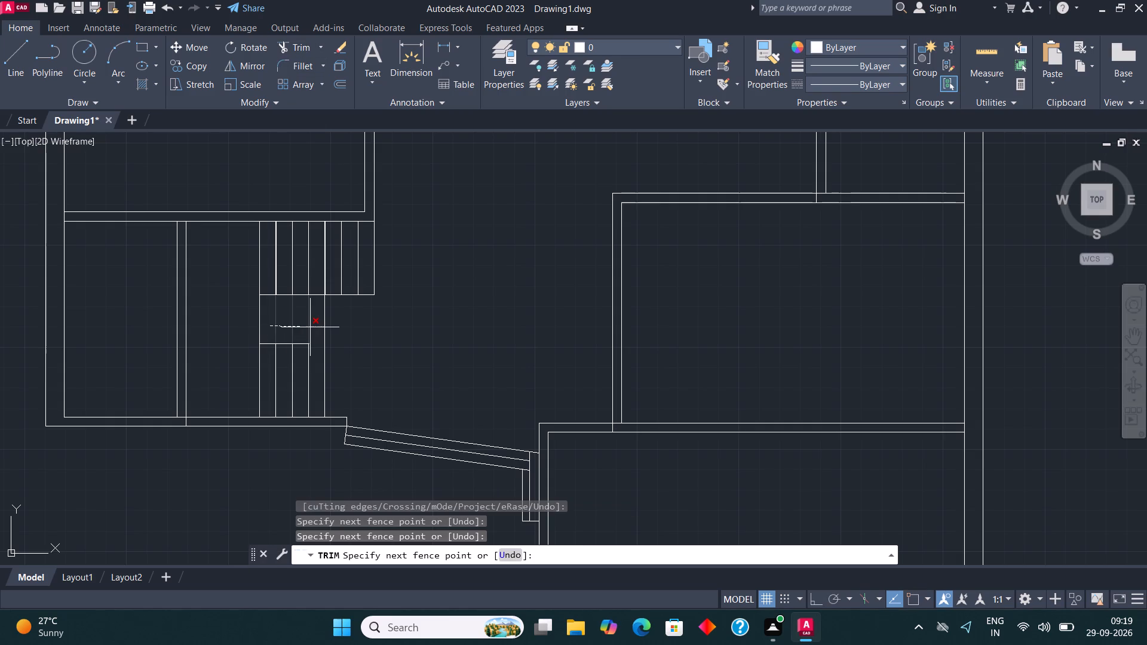
left_click(312, 328)
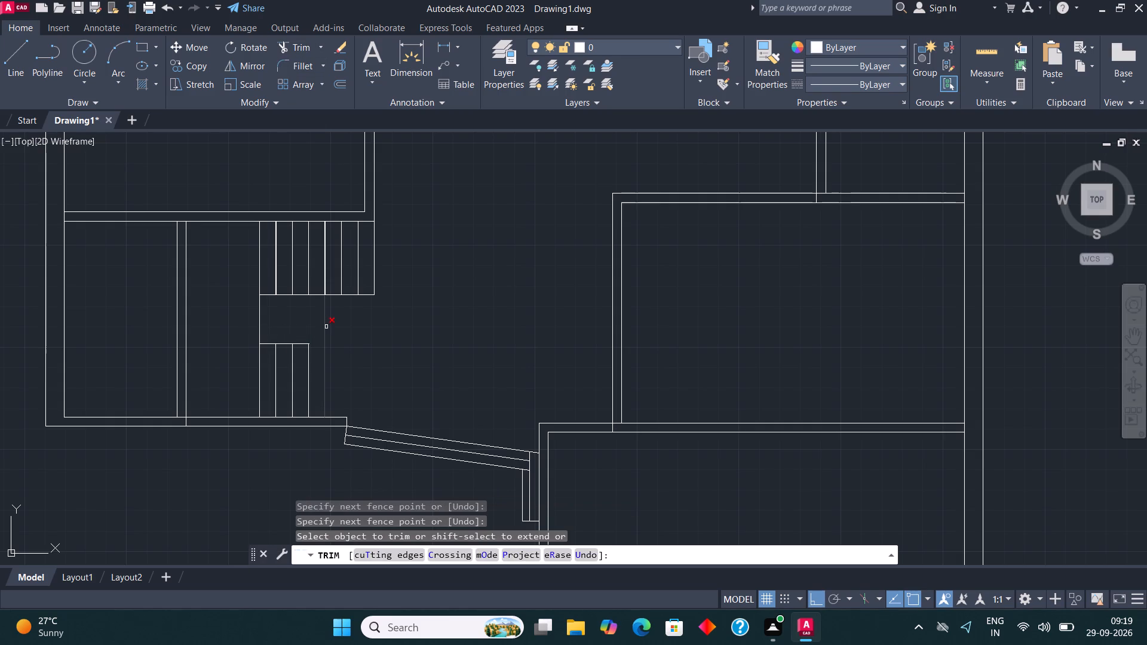
Draw a horizontal line right from the end of the lower flight's top edge, crossing past the fourth tread line.
left_click(14, 57)
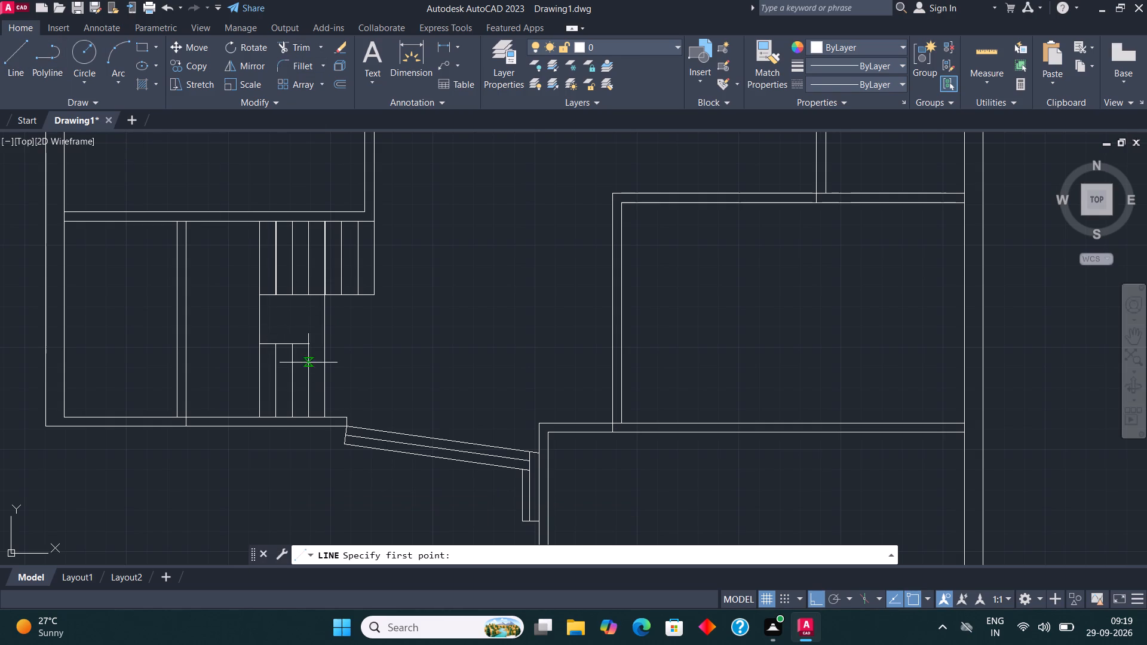
left_click(315, 347)
left_click(378, 345)
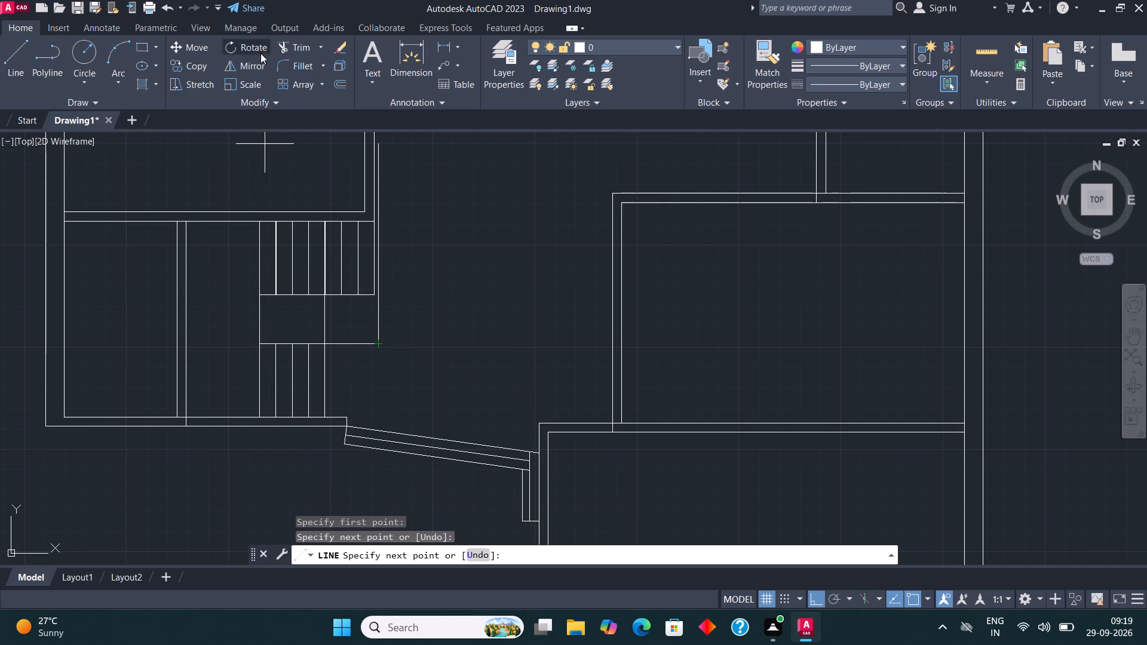
Trim the lower flight's top edge back to the fourth tread line, and remove that line's part between the flights.
left_click(289, 51)
left_click(343, 331)
left_click(347, 370)
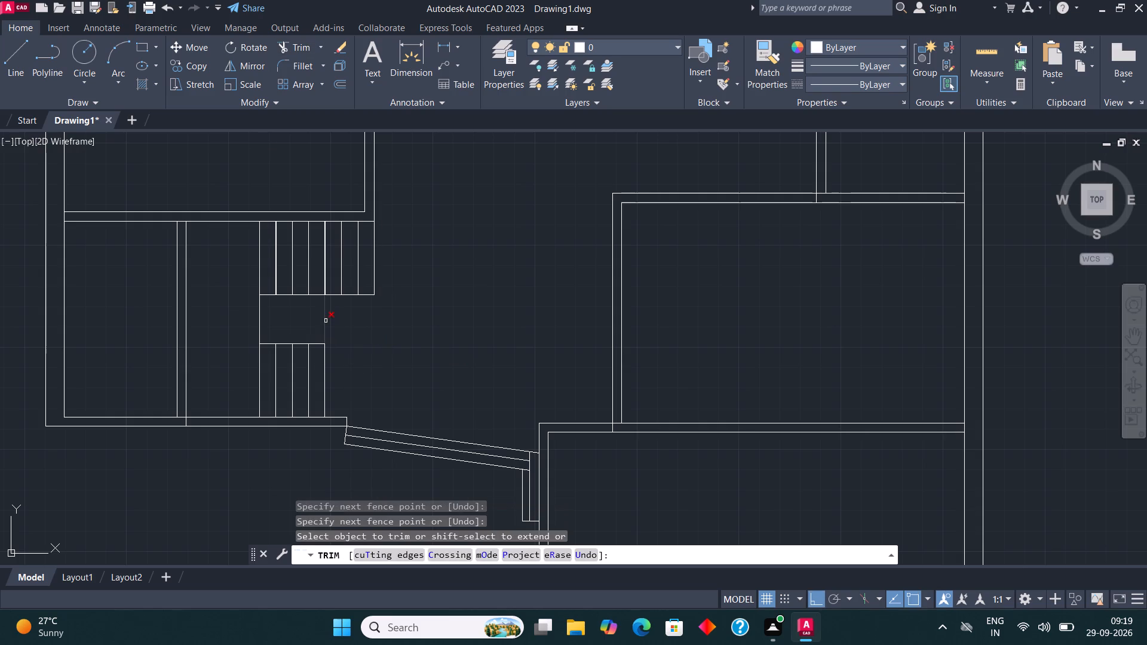
left_click(314, 320)
left_click(342, 316)
Trim away the four duplicate vertical lines lying just beside the first four tread lines of the upper stair flight.
scroll(309, 281, "up", 3)
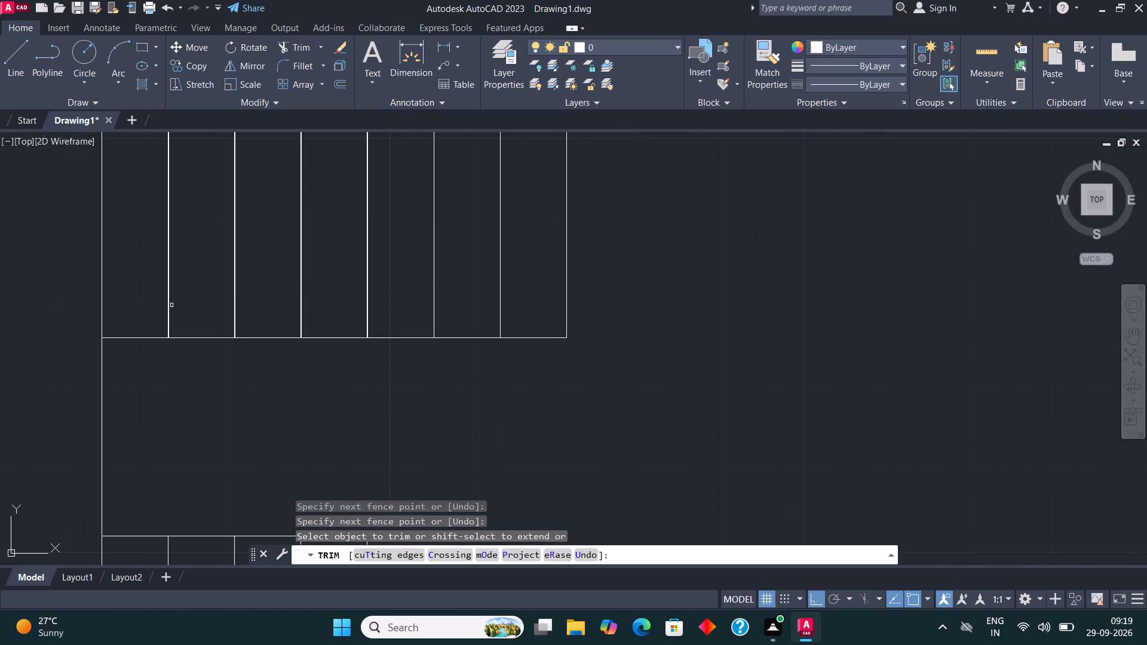
scroll(111, 302, "up", 3)
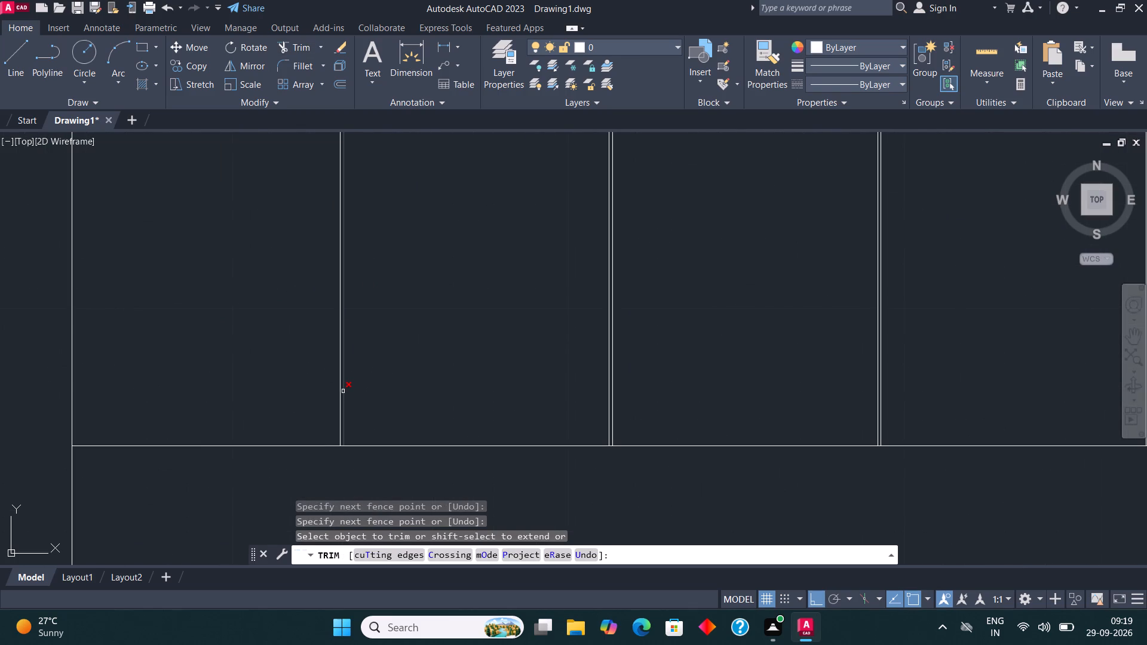
left_click(344, 391)
scroll(398, 410, "down", 1)
scroll(553, 400, "up", 2)
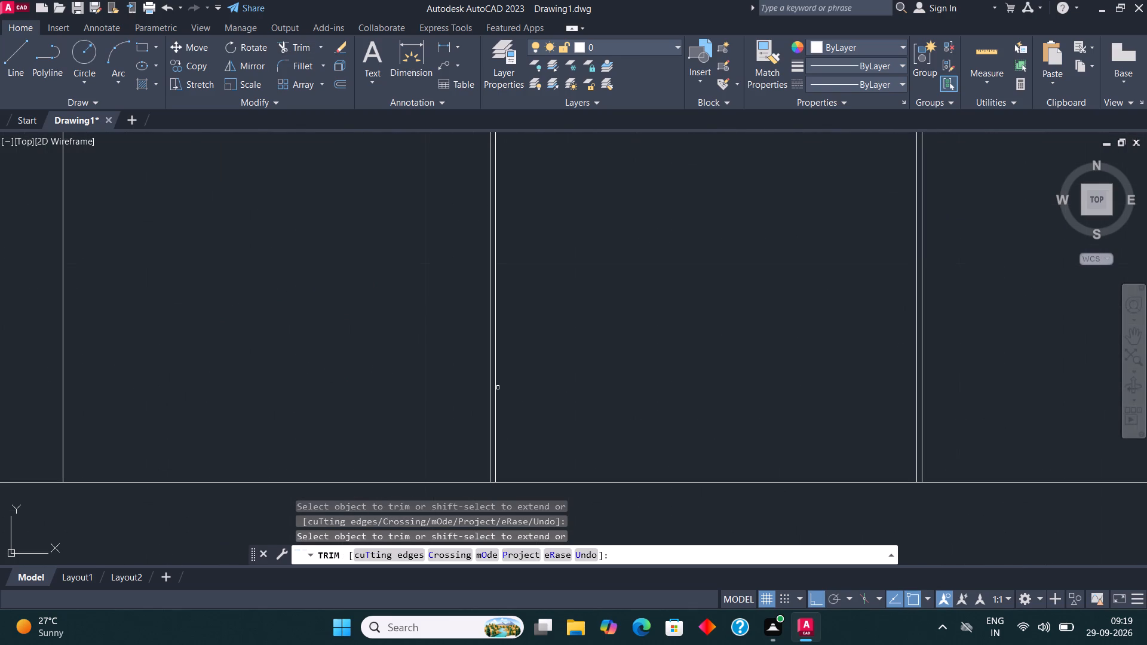
left_click(495, 386)
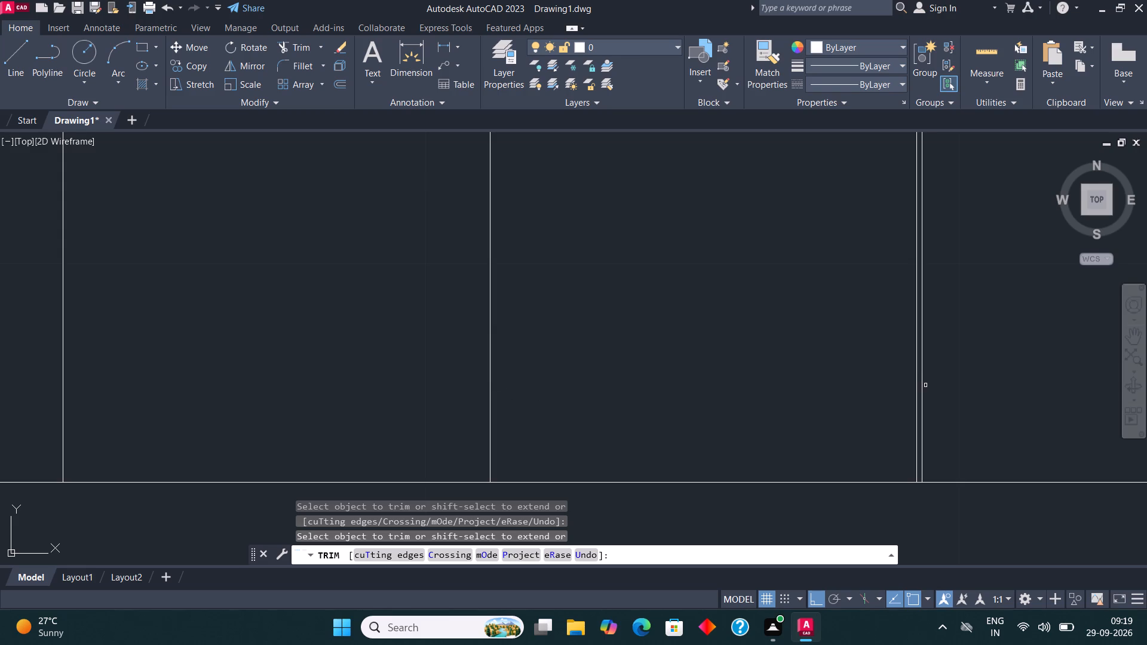
left_click(922, 384)
scroll(511, 398, "down", 2)
scroll(851, 377, "up", 2)
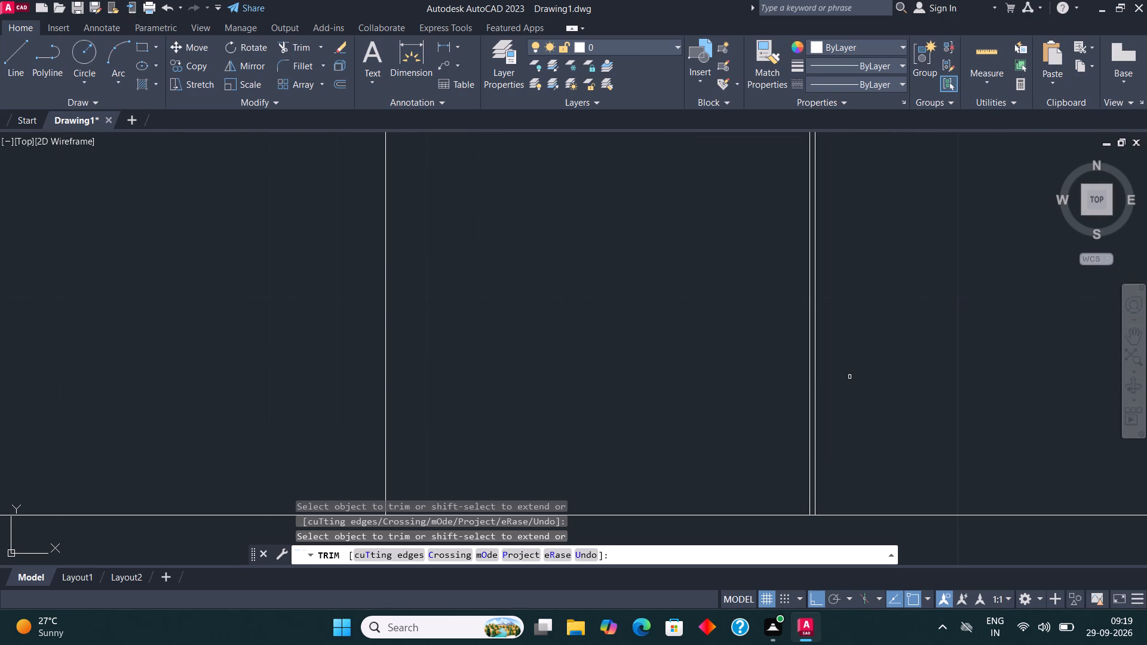
left_click(814, 387)
scroll(505, 318, "down", 2)
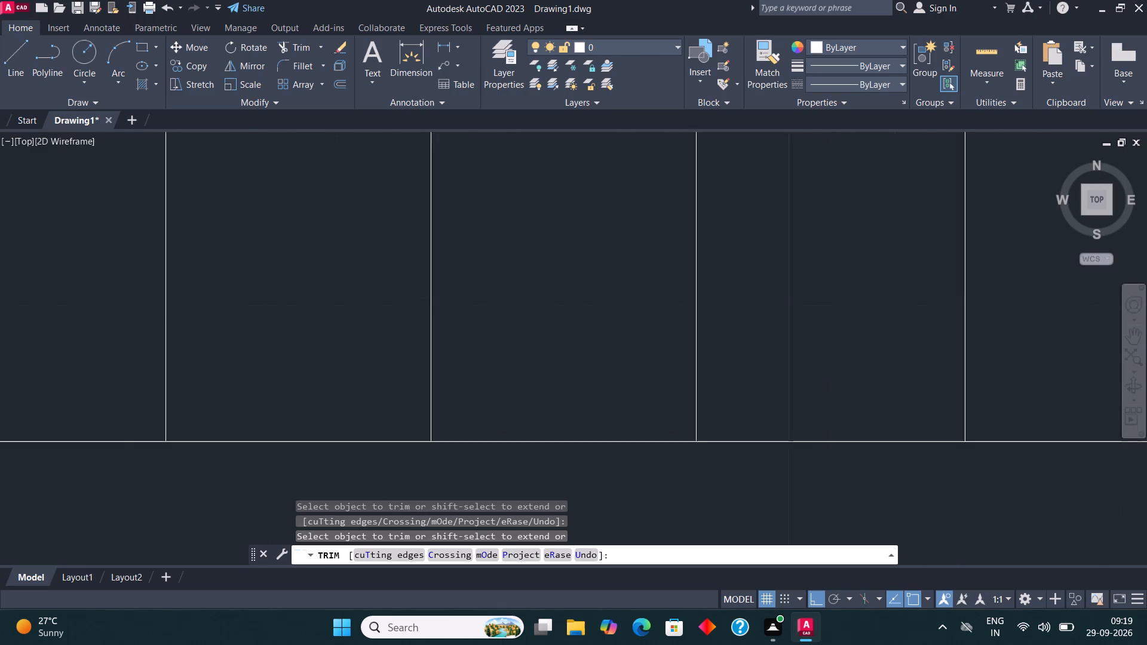
scroll(489, 324, "down", 4)
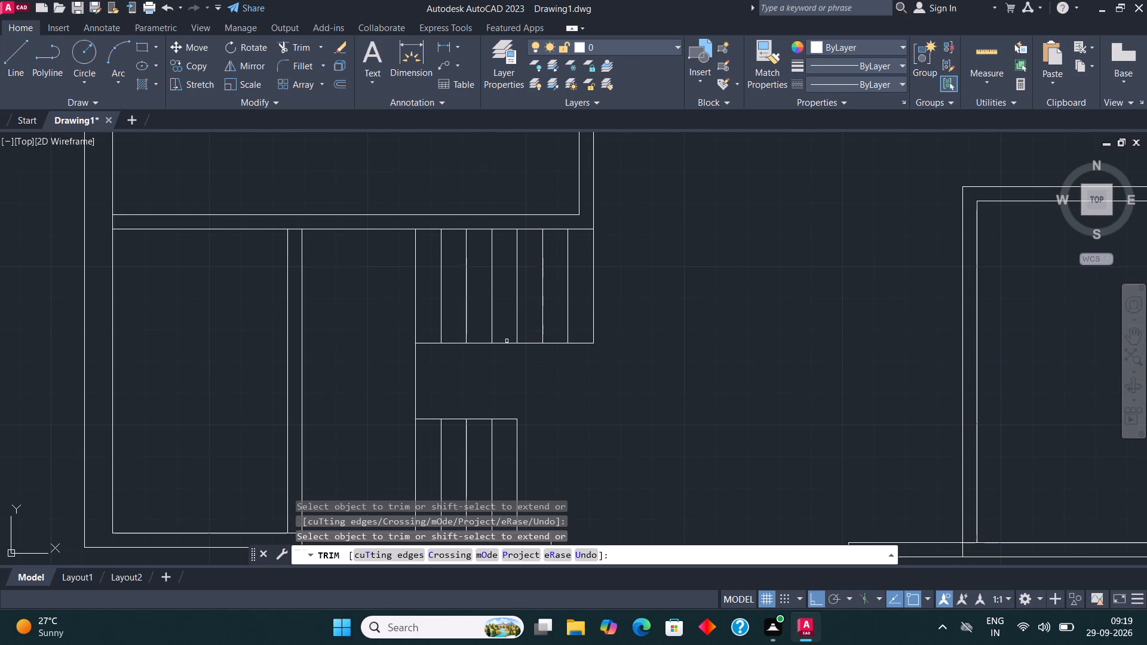
key("Escape")
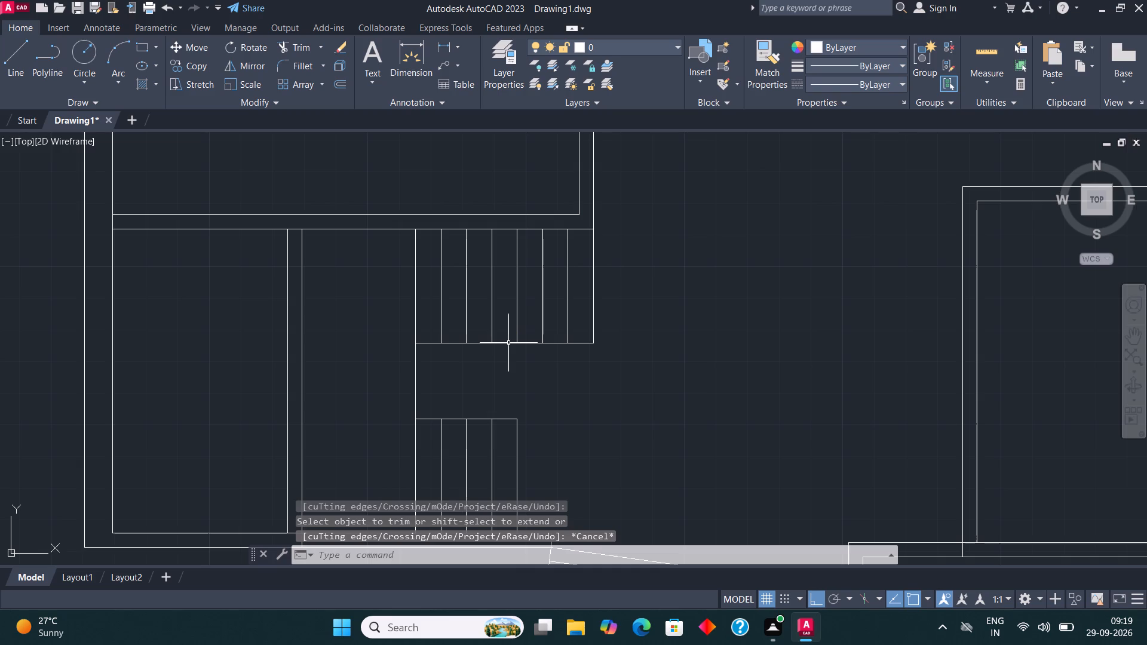
Trim the short horizontal line joining the upper-left room's top wall to the outer wall's inner face.
scroll(585, 242, "down", 2)
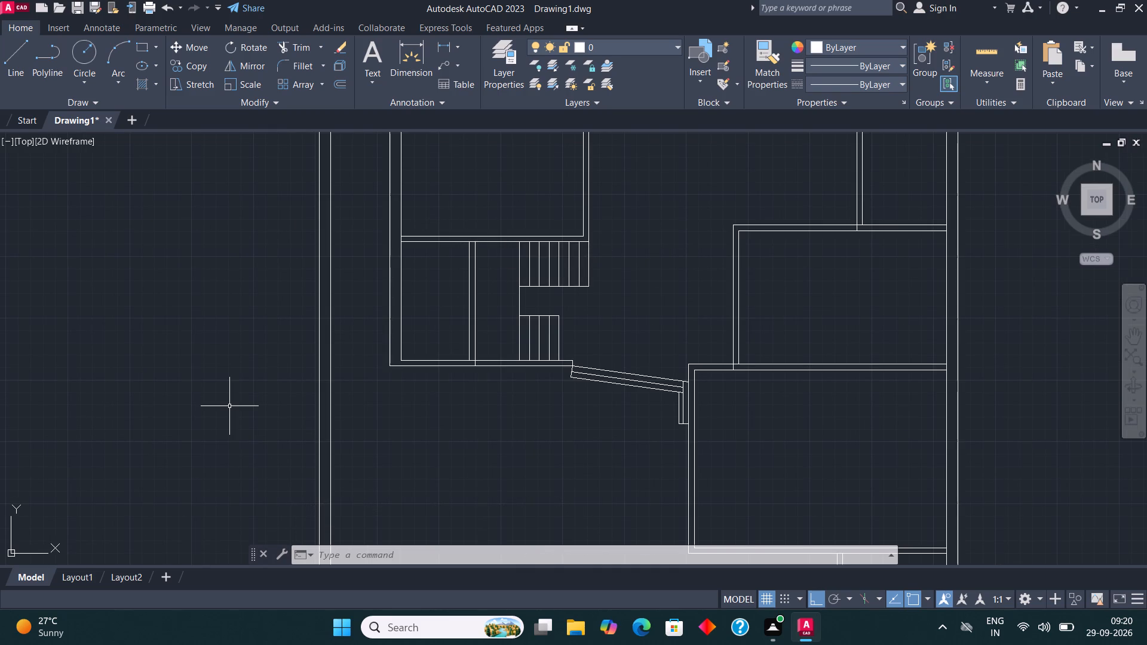
scroll(241, 420, "down", 1)
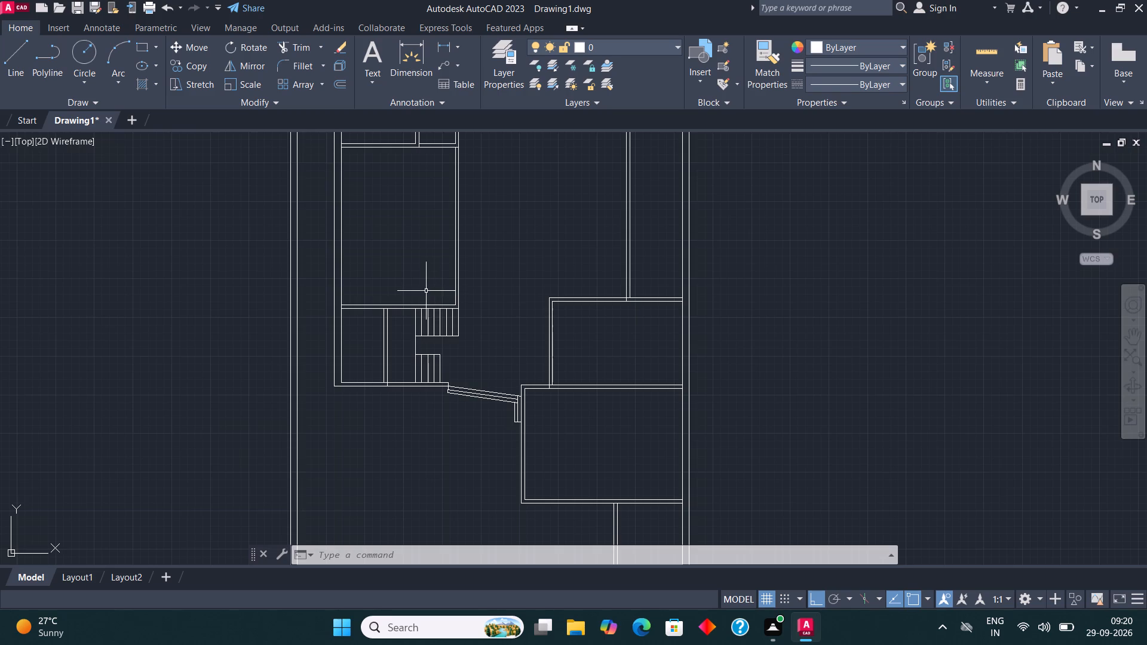
scroll(426, 293, "down", 1)
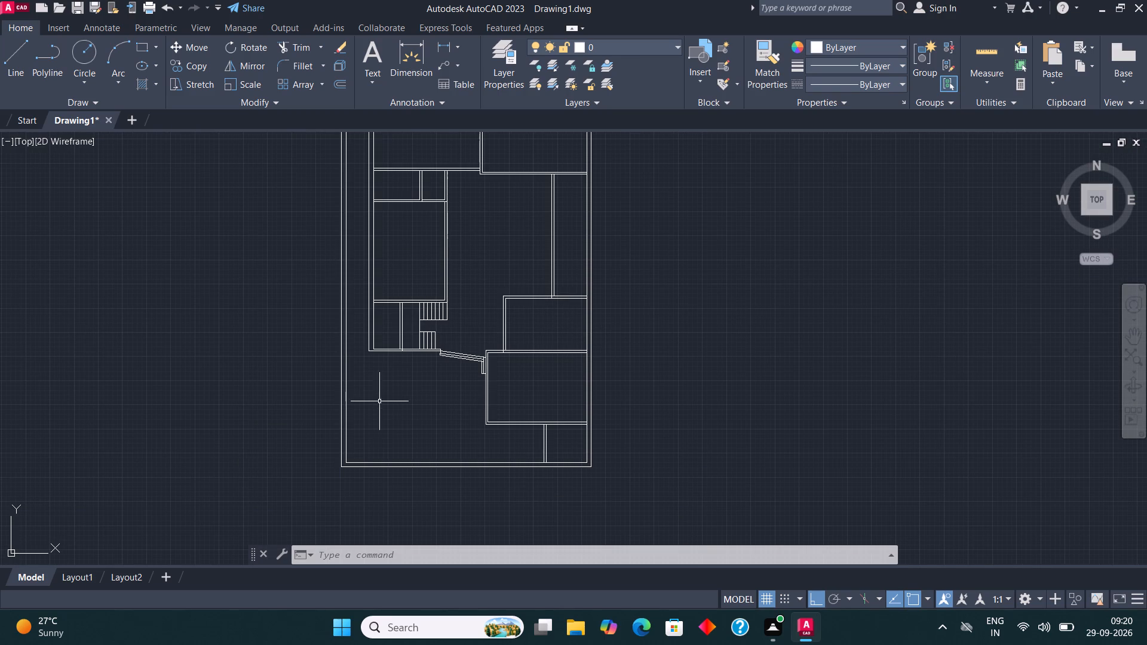
scroll(416, 410, "down", 1)
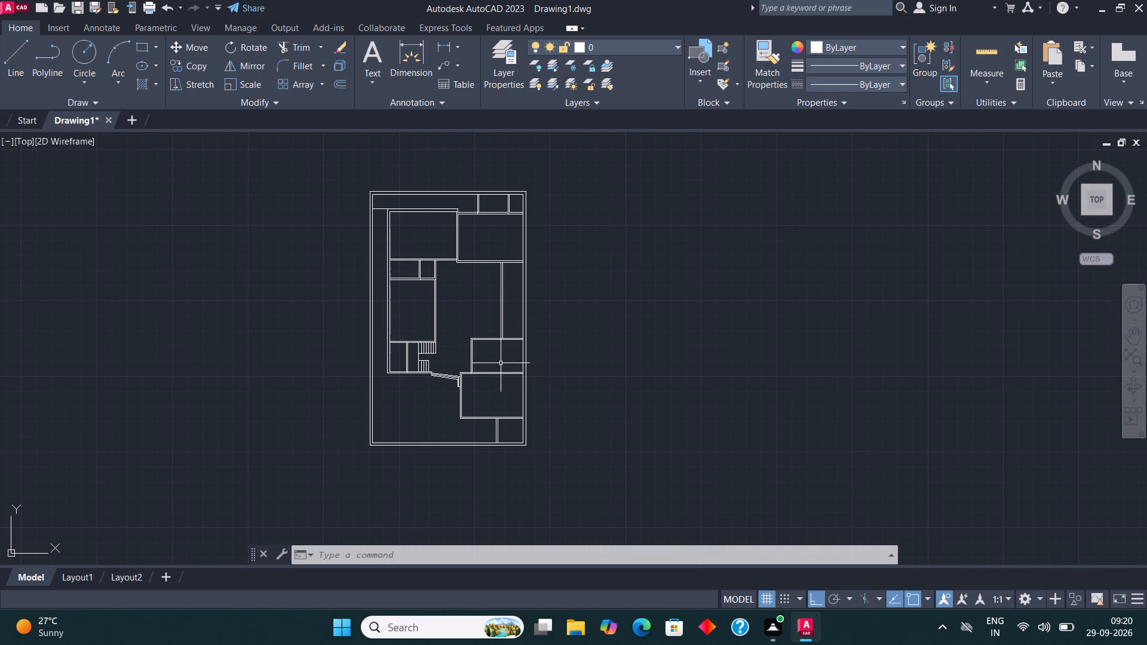
scroll(349, 155, "up", 3)
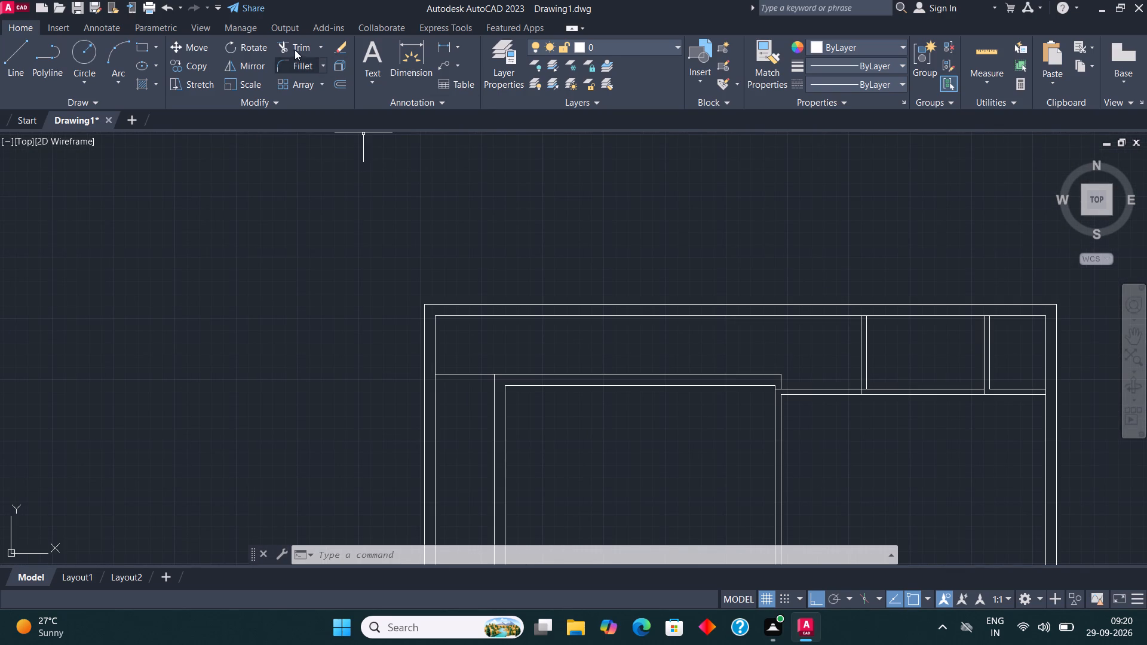
left_click(295, 50)
left_click_drag(477, 357, 477, 368)
left_click(468, 437)
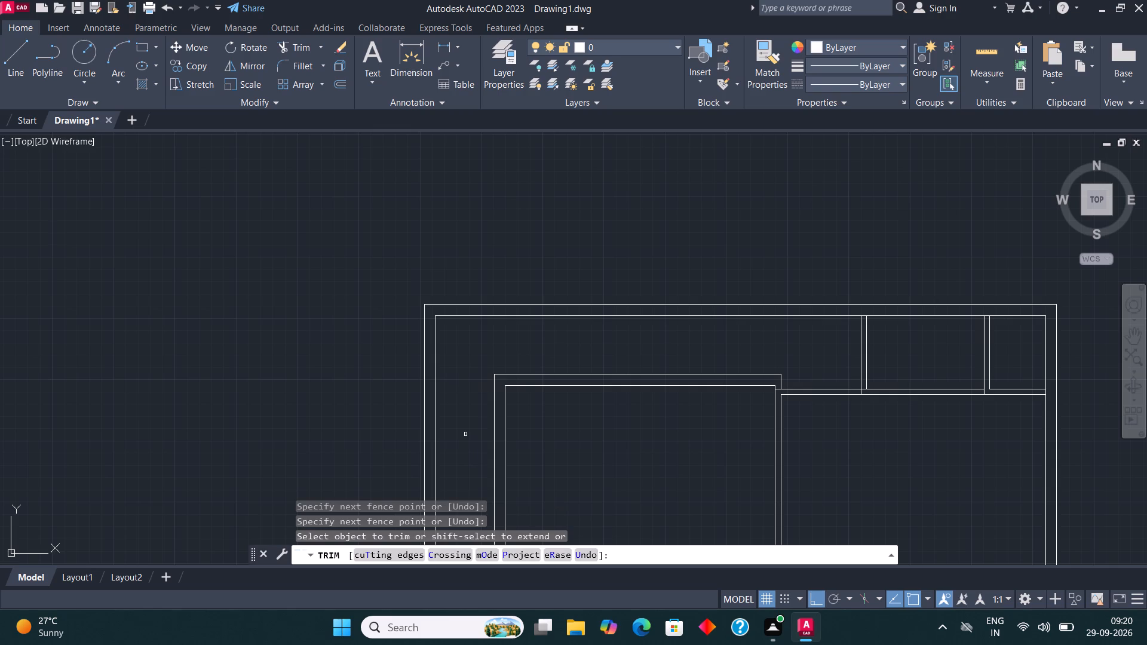
key("Escape")
Insert the Door - Imperial block from the architectural tool palette in the empty space to the right of the plan.
scroll(467, 407, "down", 2)
scroll(468, 293, "down", 2)
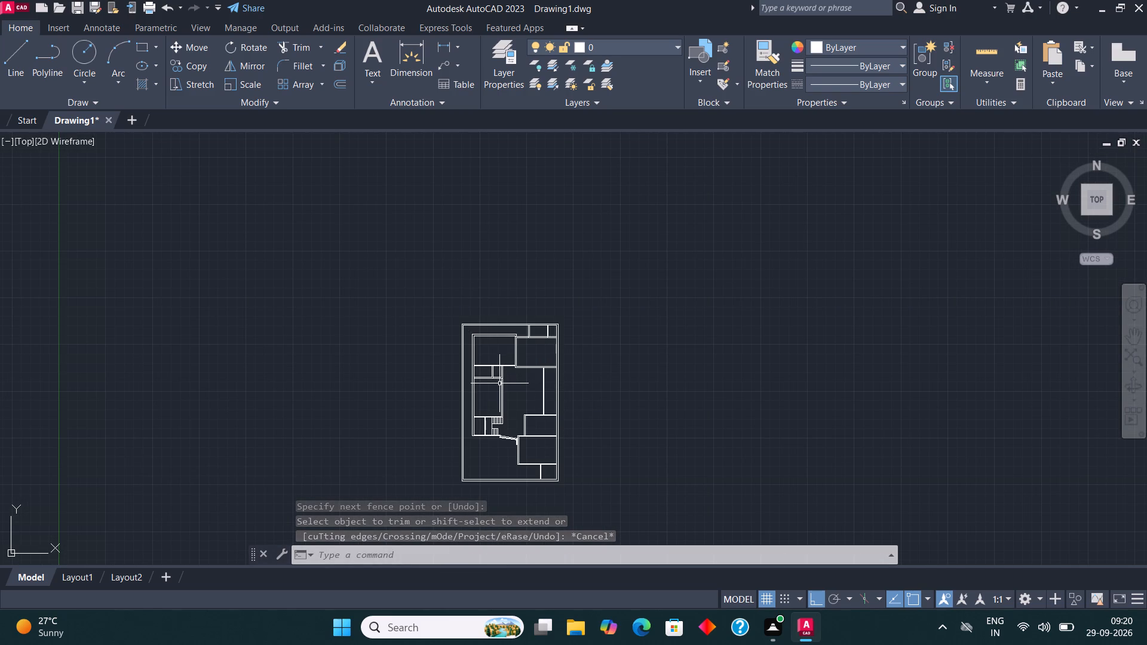
scroll(499, 440, "down", 1)
scroll(642, 428, "up", 2)
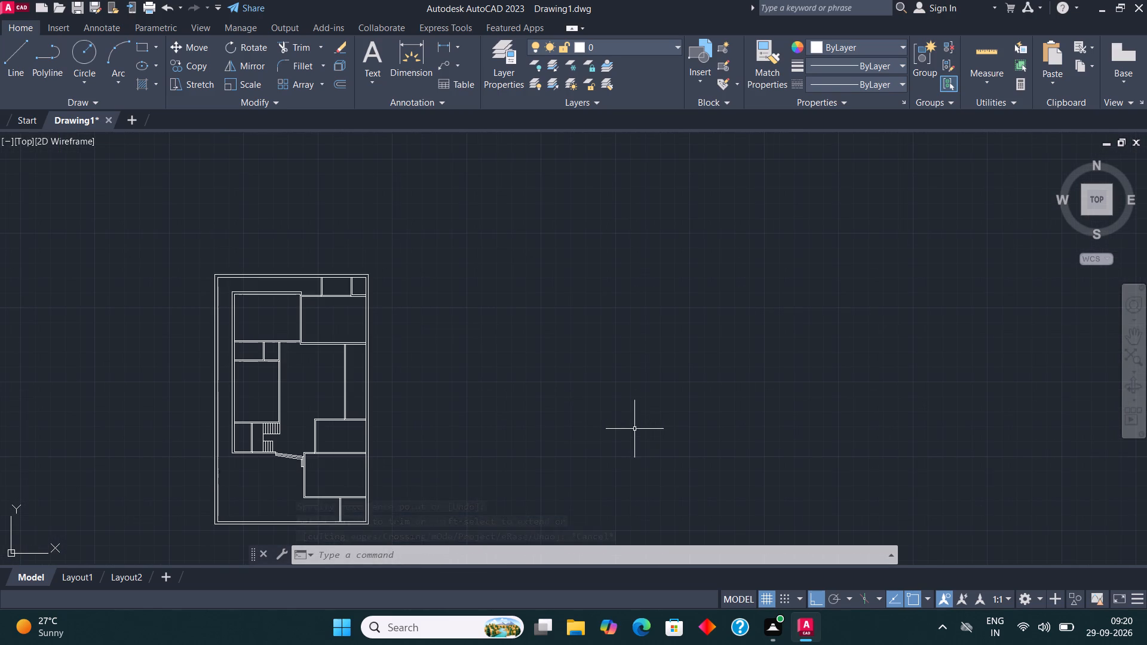
type("TOO")
left_click(391, 406)
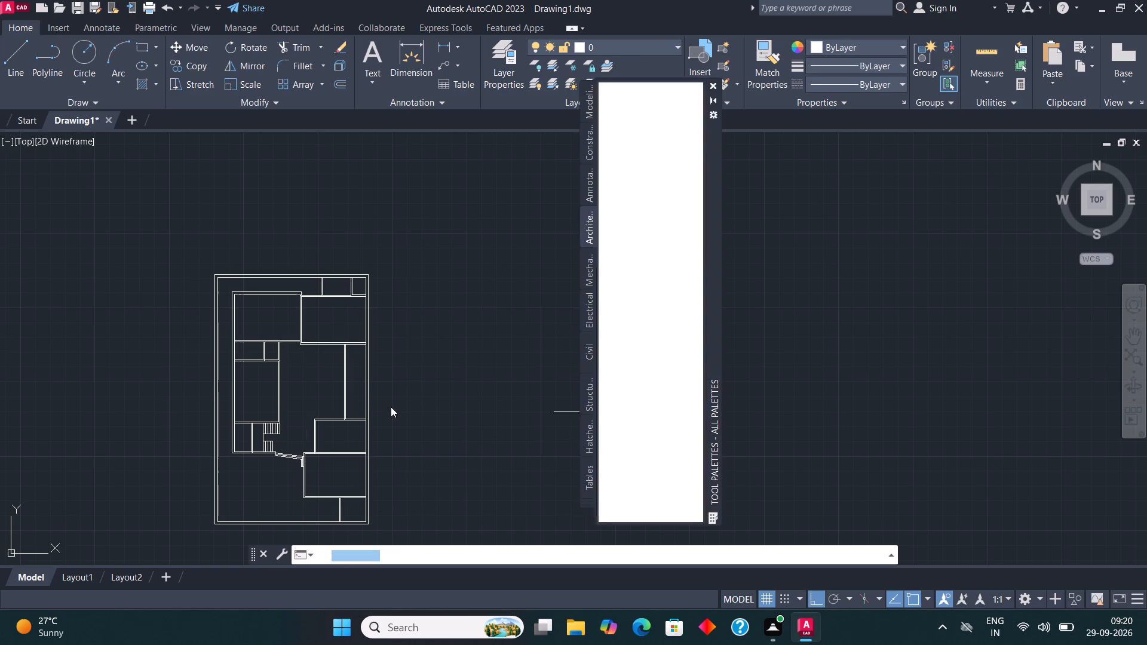
left_click(652, 129)
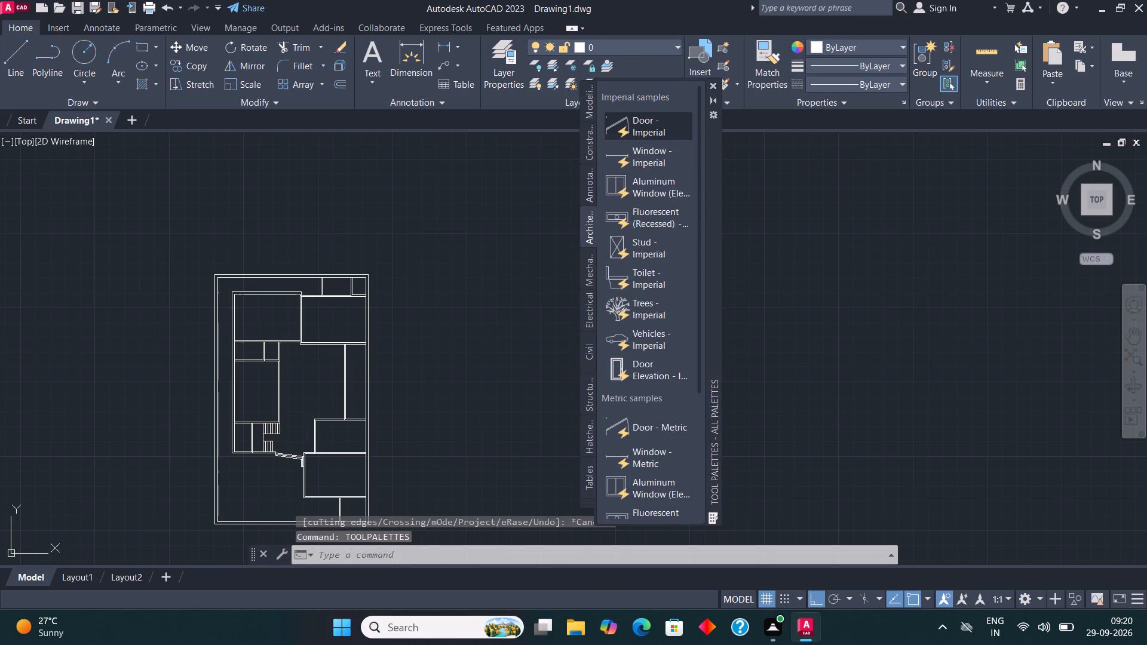
left_click(509, 297)
Insert the Toilet - Imperial block below the door block and close the tool palettes.
left_click(648, 278)
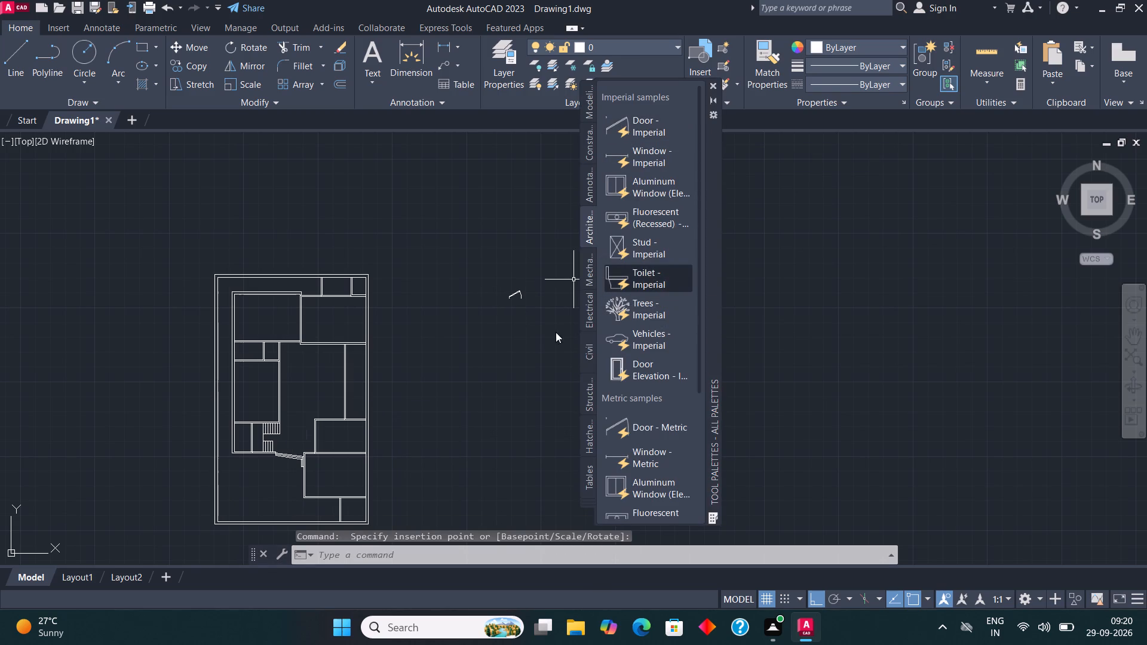
left_click(513, 343)
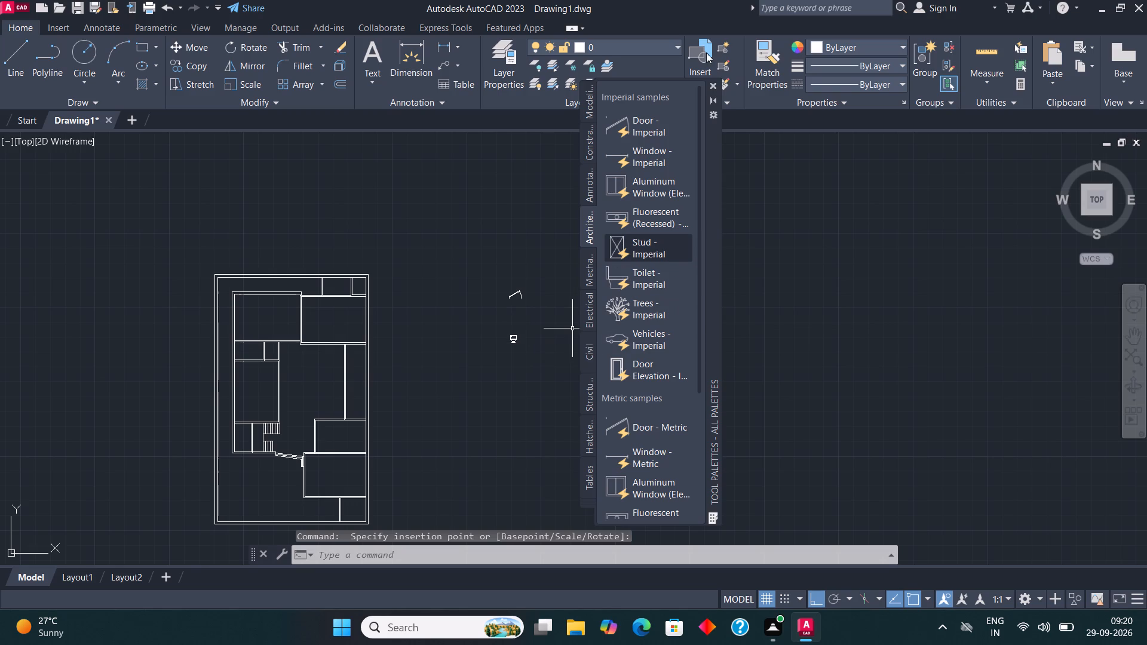
left_click(711, 84)
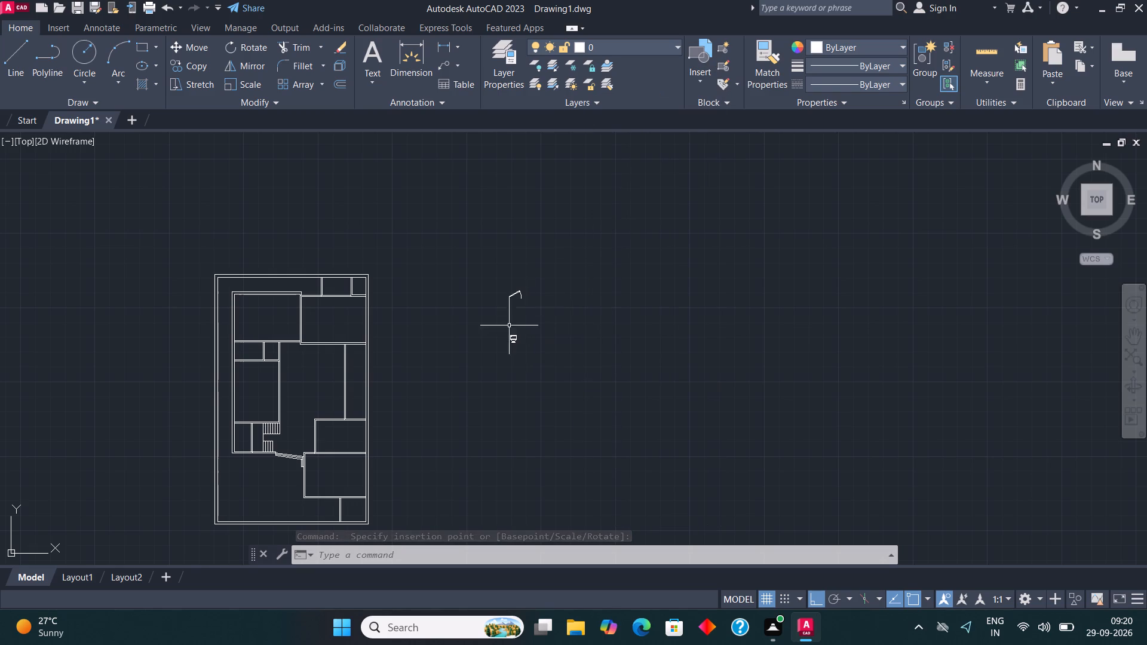
Switch the toilet block from its elevation to its plan view.
scroll(499, 343, "up", 2)
left_click(537, 333)
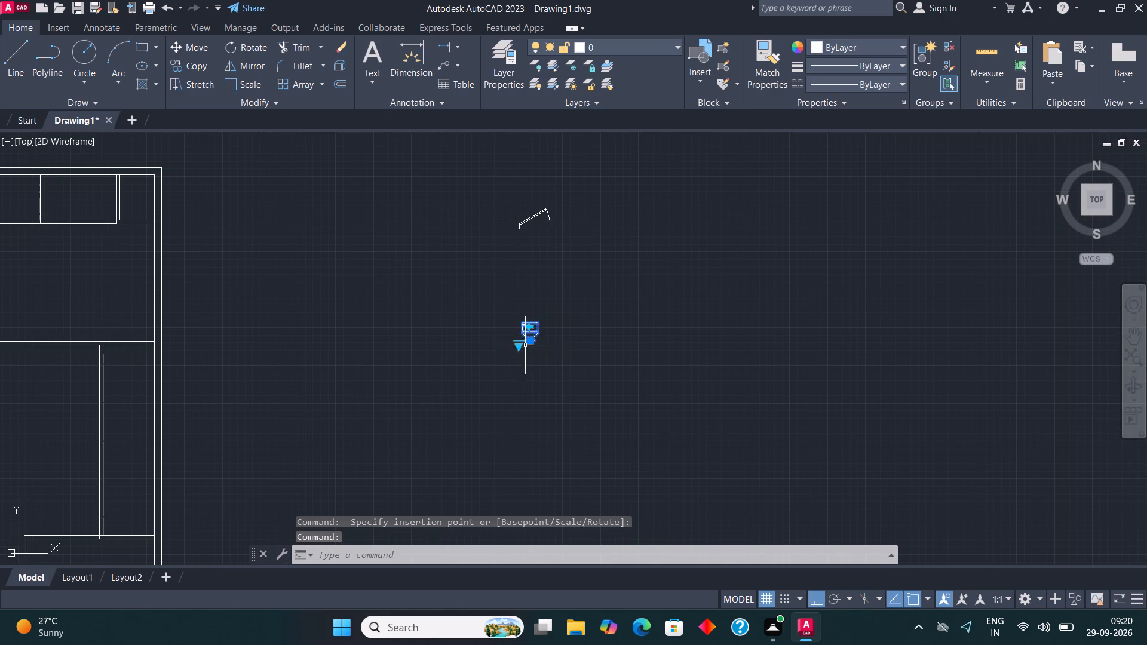
left_click(519, 345)
left_click(578, 368)
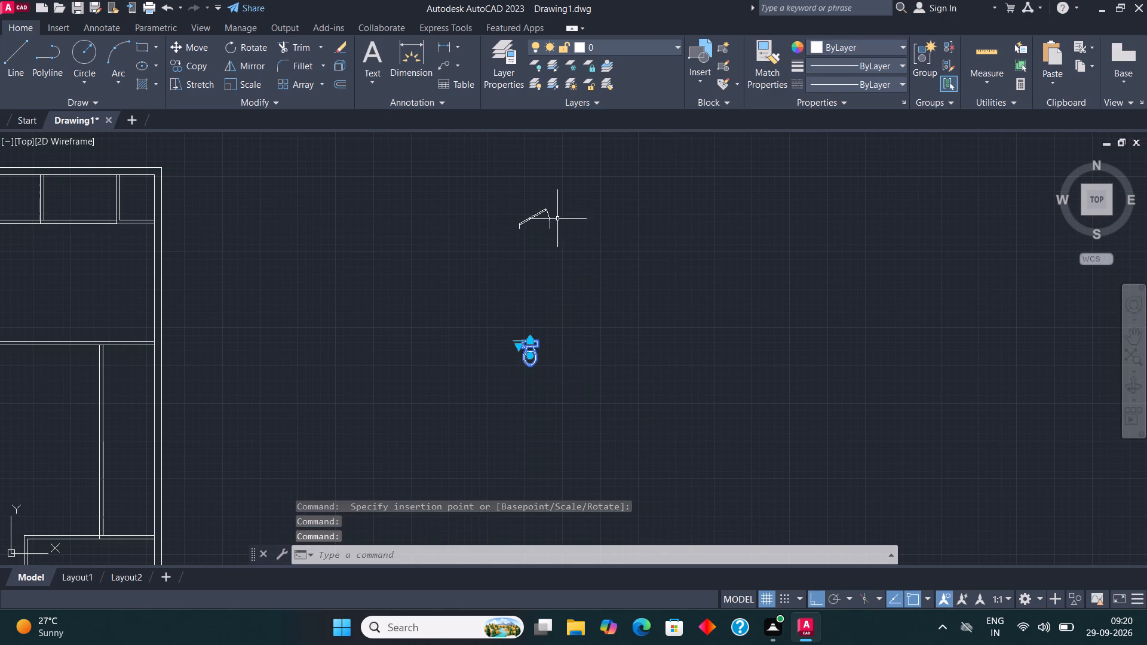
Set the door block's opening angle to Open 90º.
left_click(532, 207)
left_click(529, 234)
left_click(511, 213)
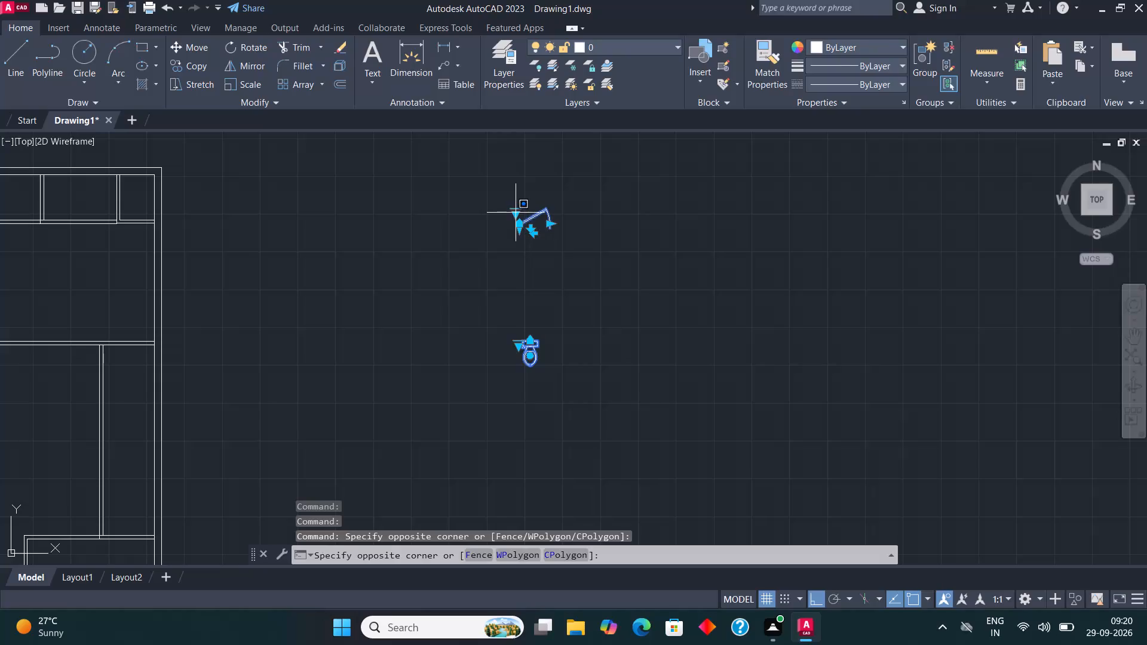
left_click(517, 216)
left_click(517, 216)
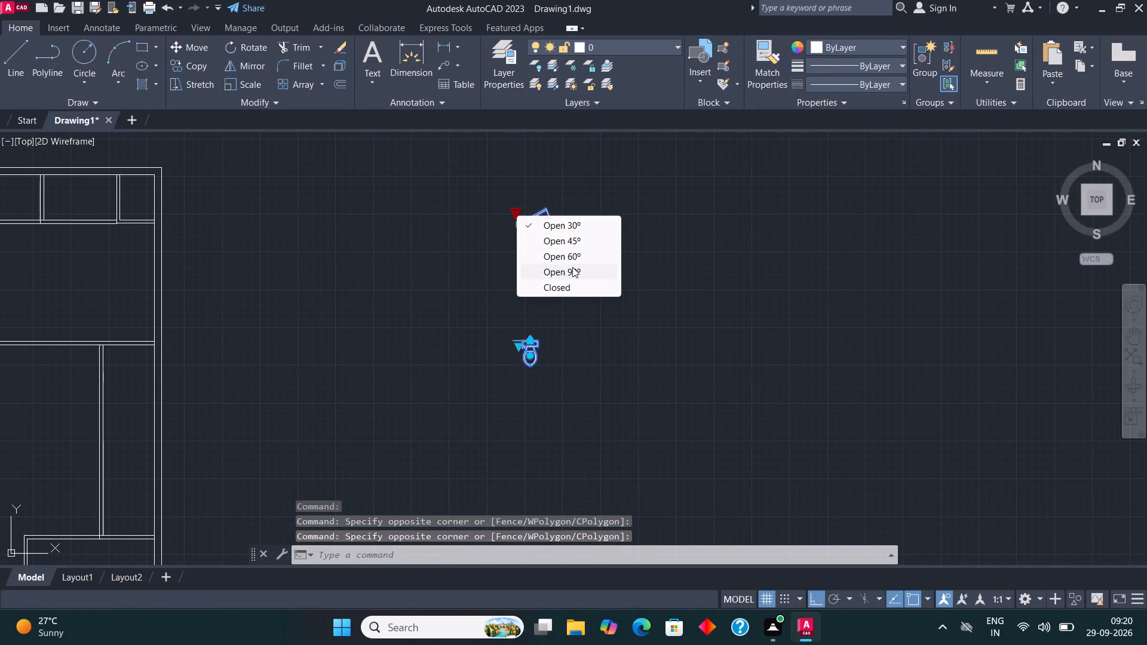
left_click(572, 267)
key("space")
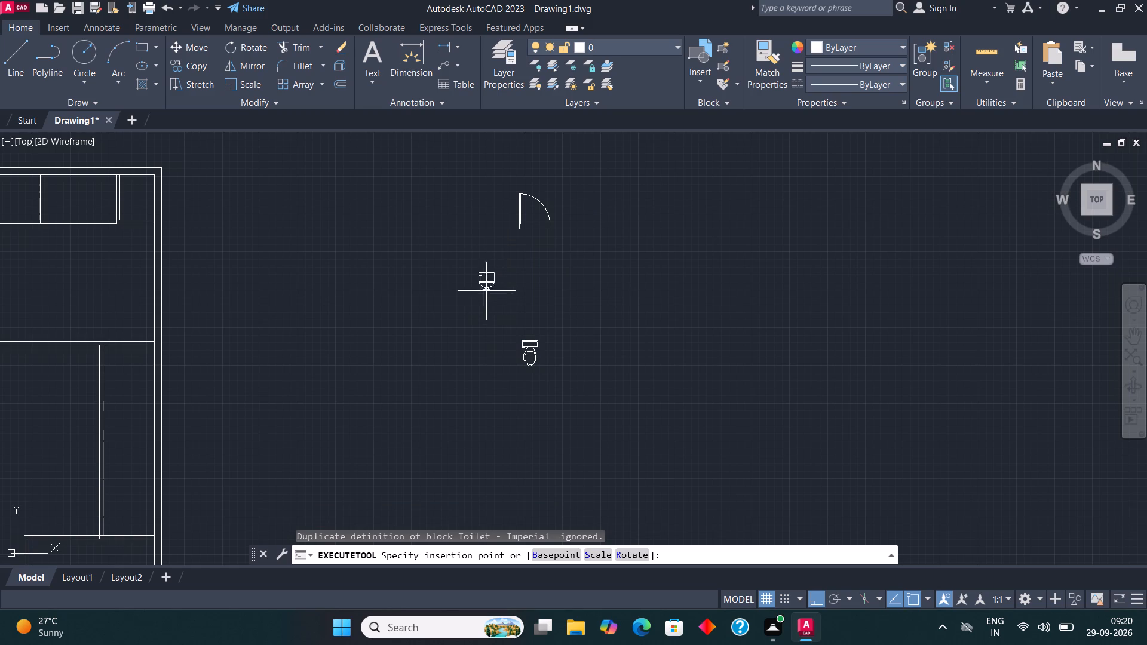
key("Escape")
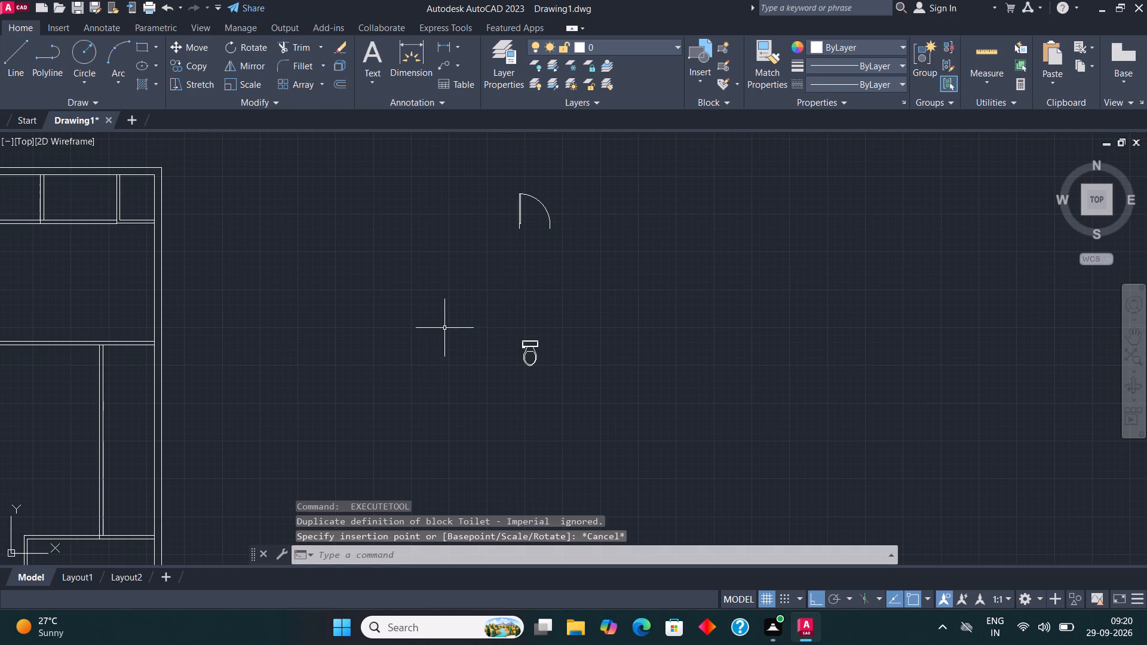
Mirror the door block about a vertical line to its right, keeping the source door.
left_click(529, 237)
left_click(507, 217)
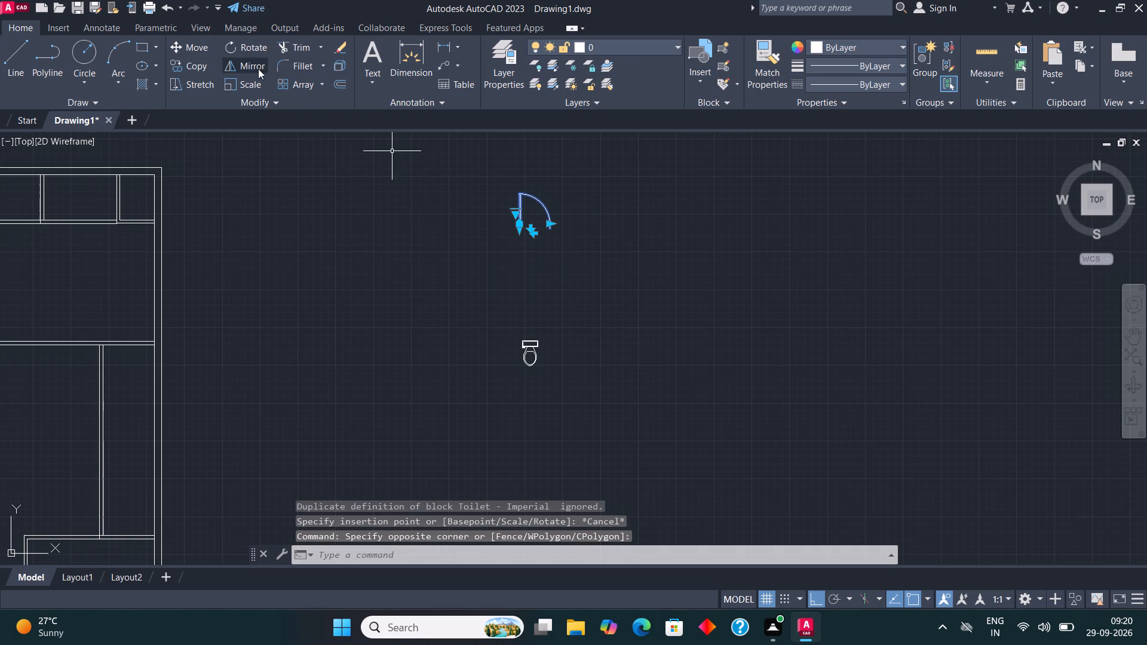
left_click(249, 66)
left_click(573, 217)
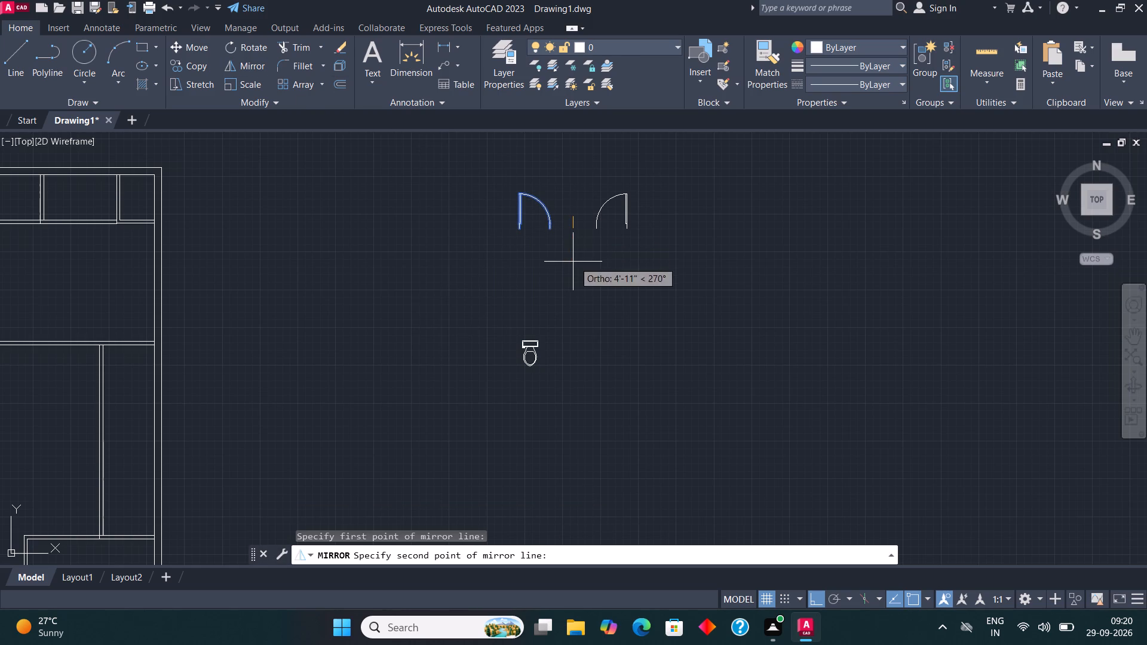
left_click(573, 262)
left_click(603, 311)
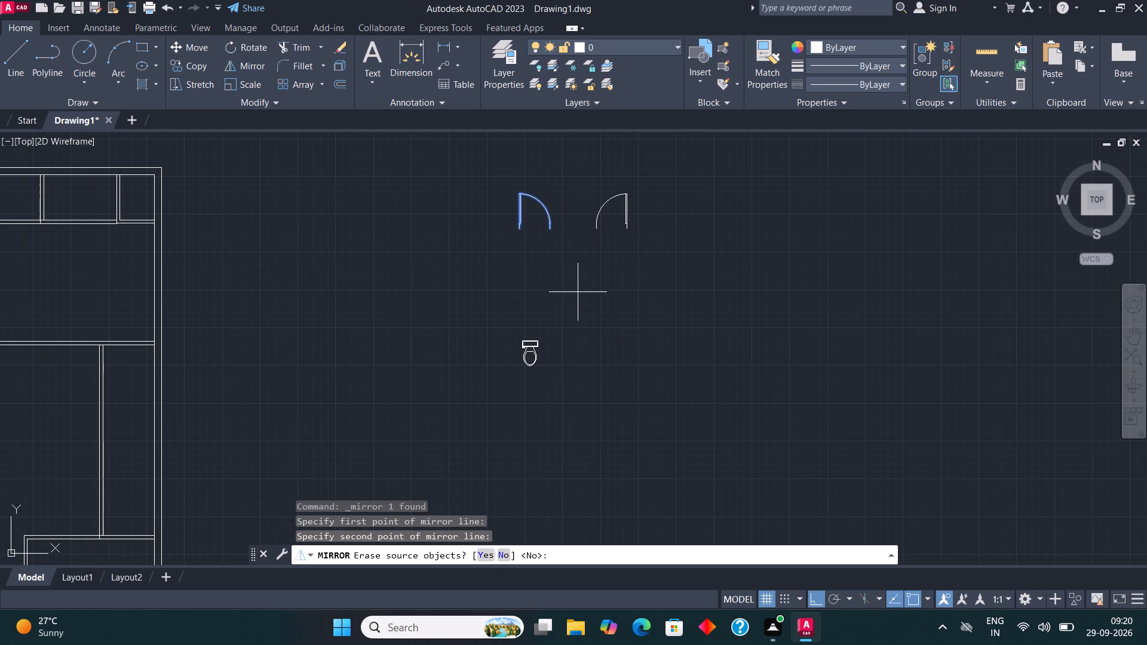
left_click(504, 552)
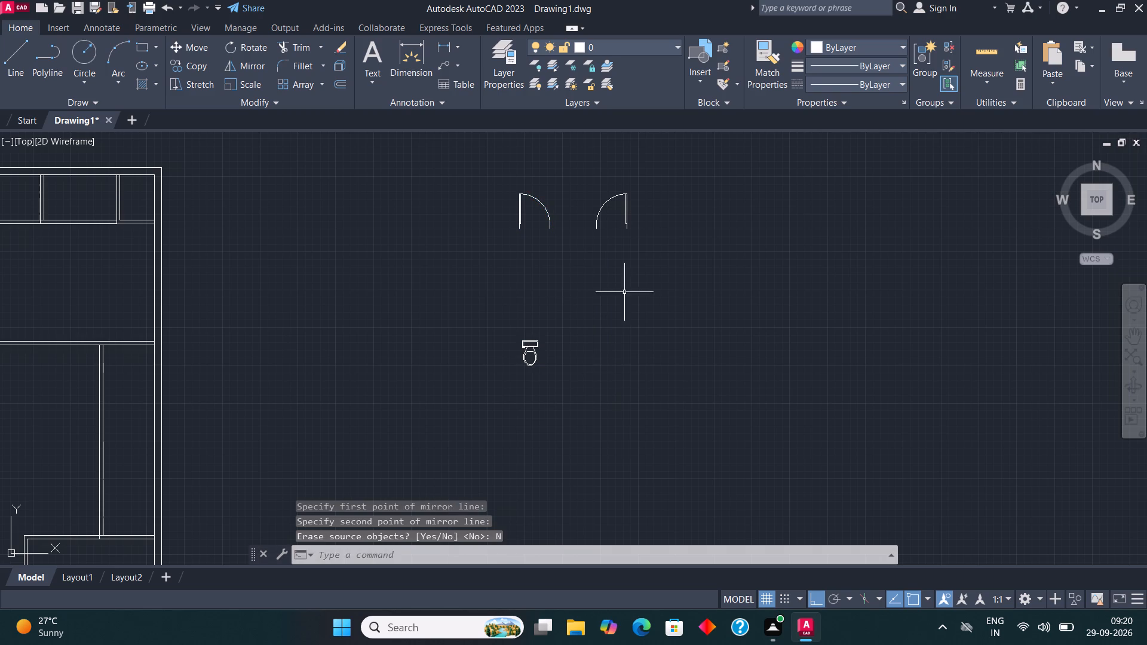
Mirror both door blocks about a horizontal line just below them, keeping the source doors.
left_click(612, 214)
left_click(459, 208)
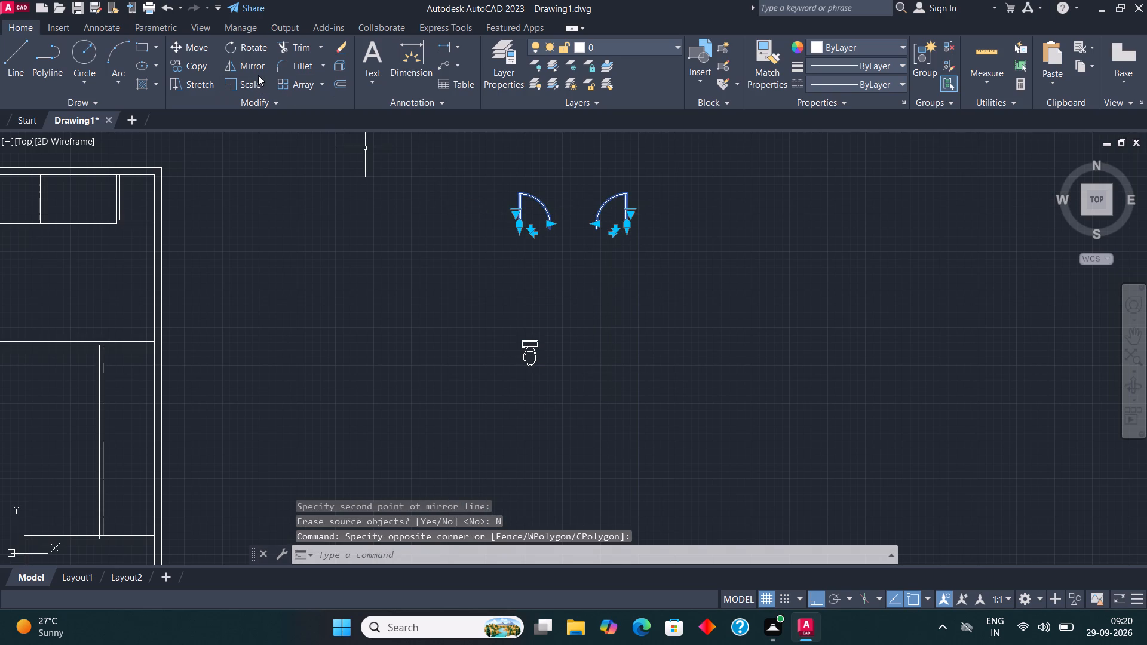
left_click(255, 66)
left_click(573, 242)
left_click(458, 196)
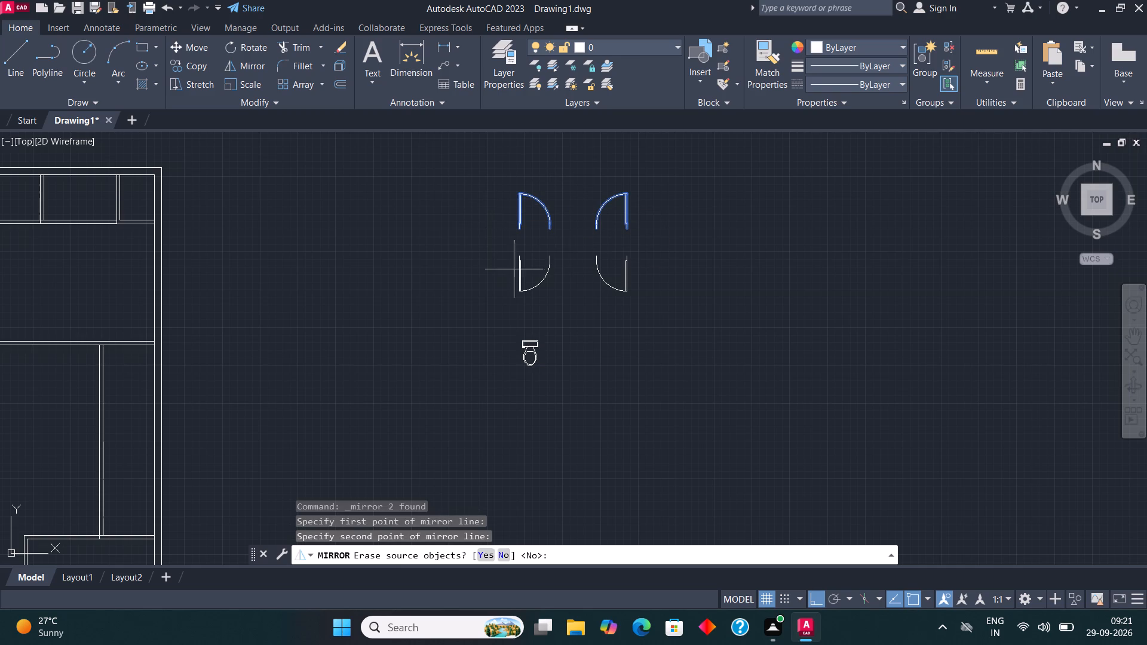
left_click(502, 555)
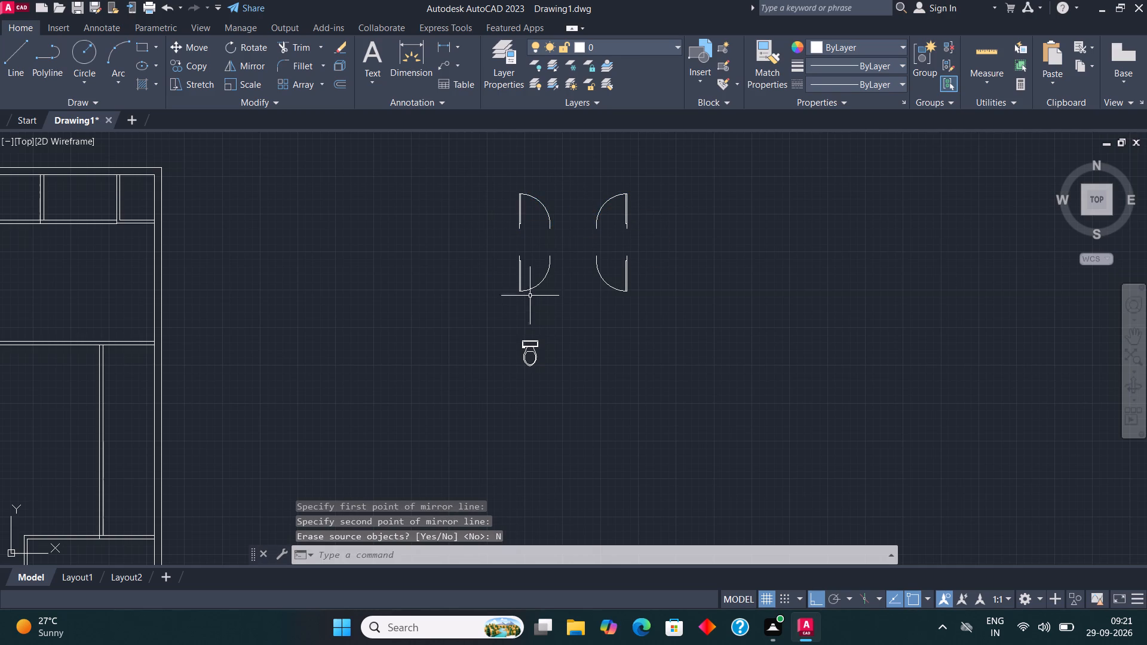
Copy the upper-left door block horizontally into the empty space between the door set and the floor plan.
left_click(523, 227)
left_click(495, 220)
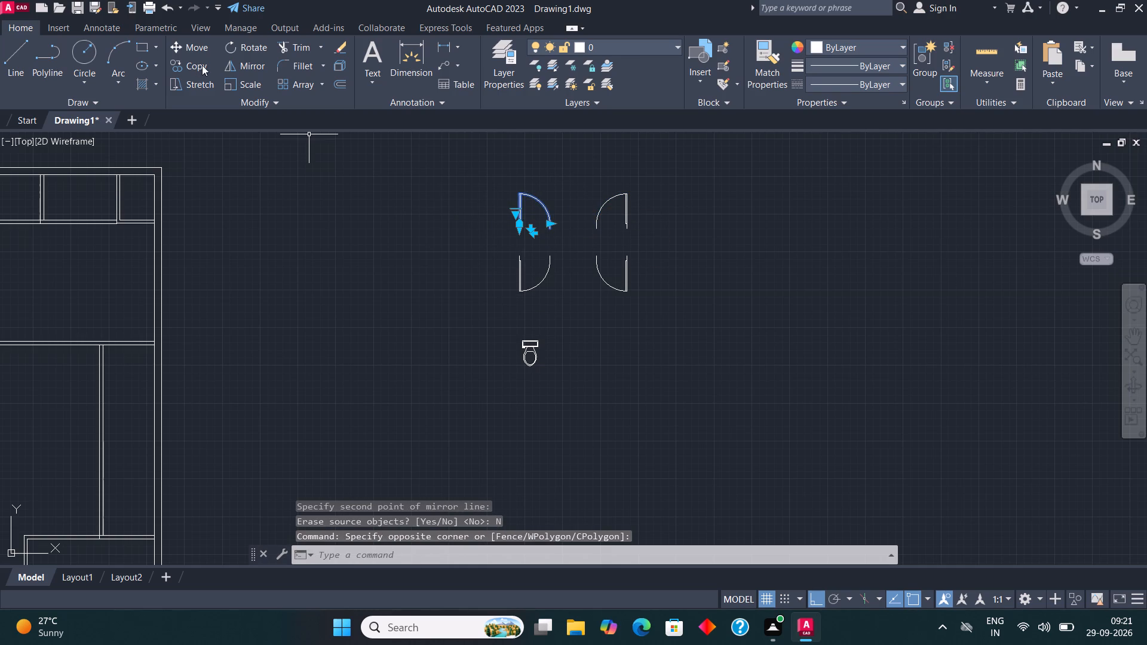
left_click(195, 64)
left_click(542, 222)
left_click(373, 311)
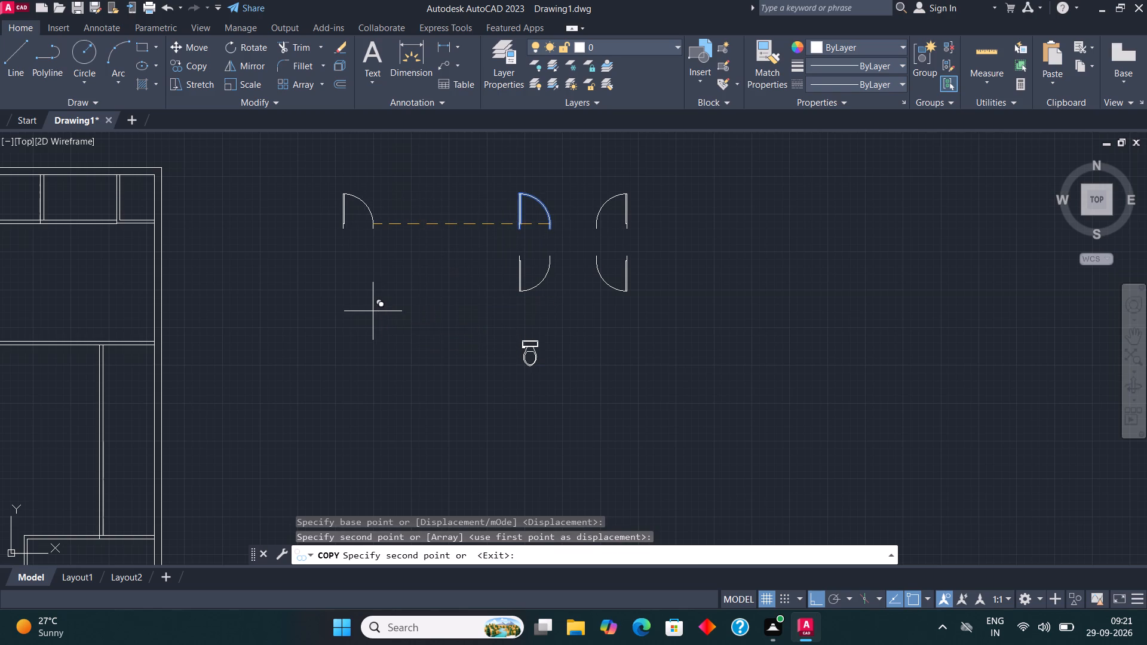
key("Escape")
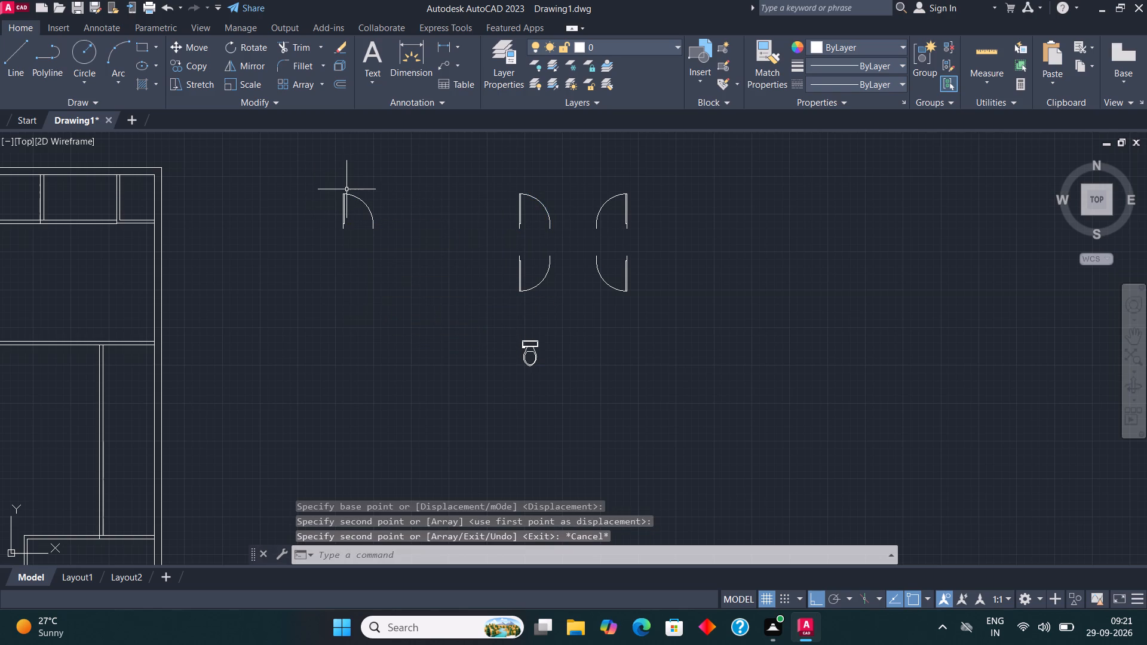
Rotate the copied door 90° counterclockwise so its leaf lies horizontally.
scroll(352, 187, "up", 1)
left_click(361, 245)
left_click(278, 204)
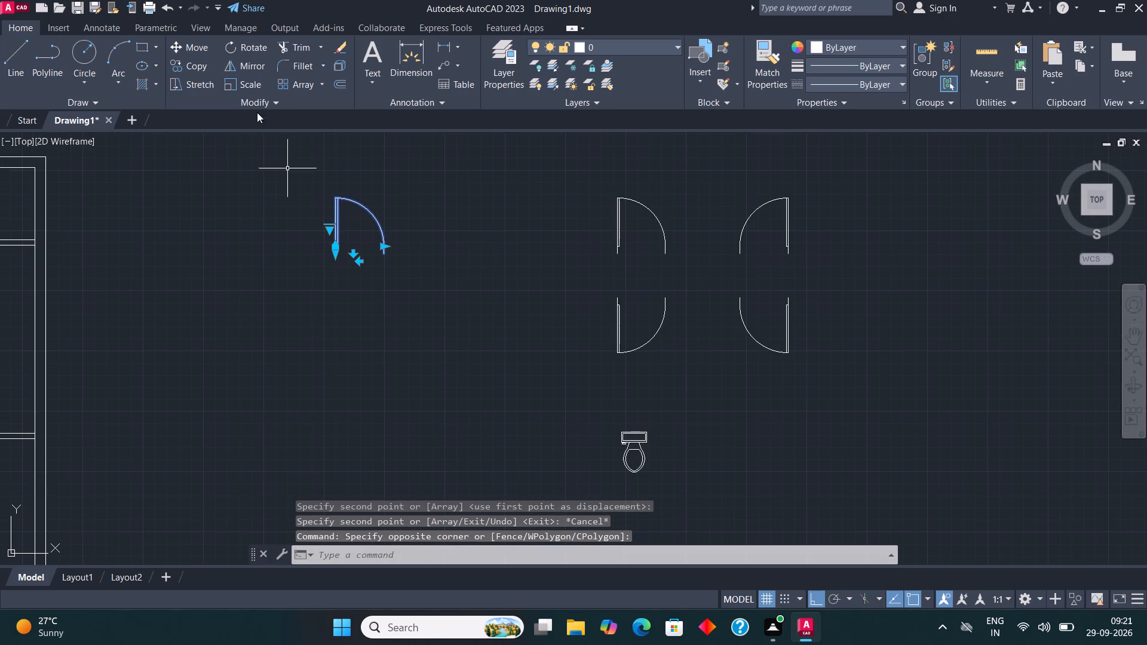
left_click(246, 45)
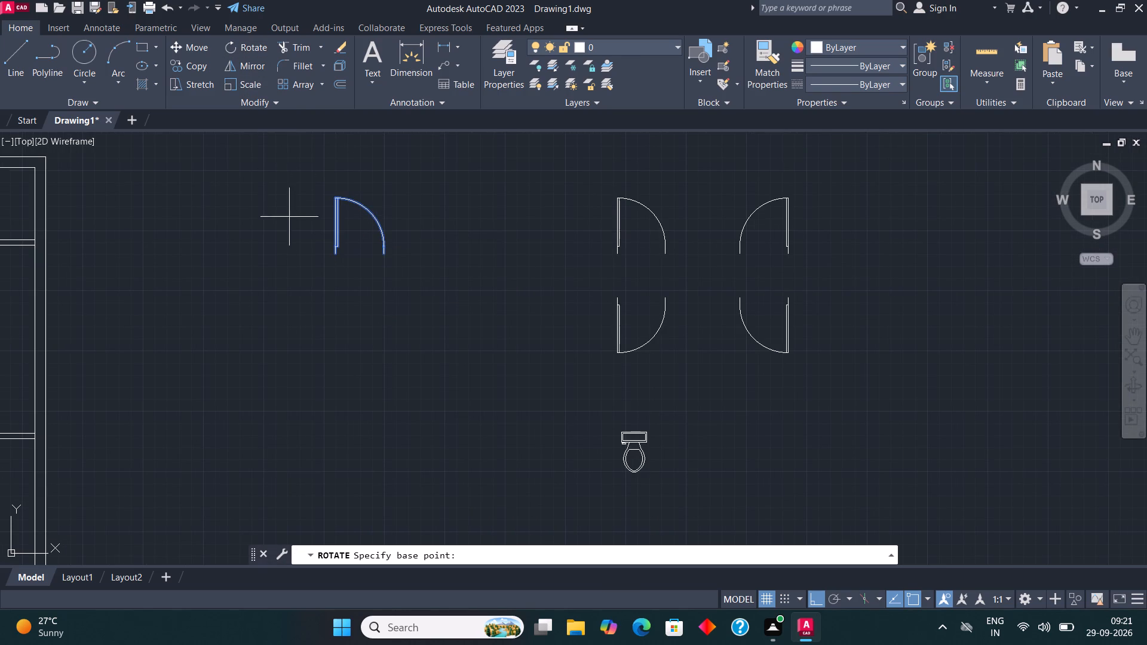
left_click(352, 244)
left_click(324, 183)
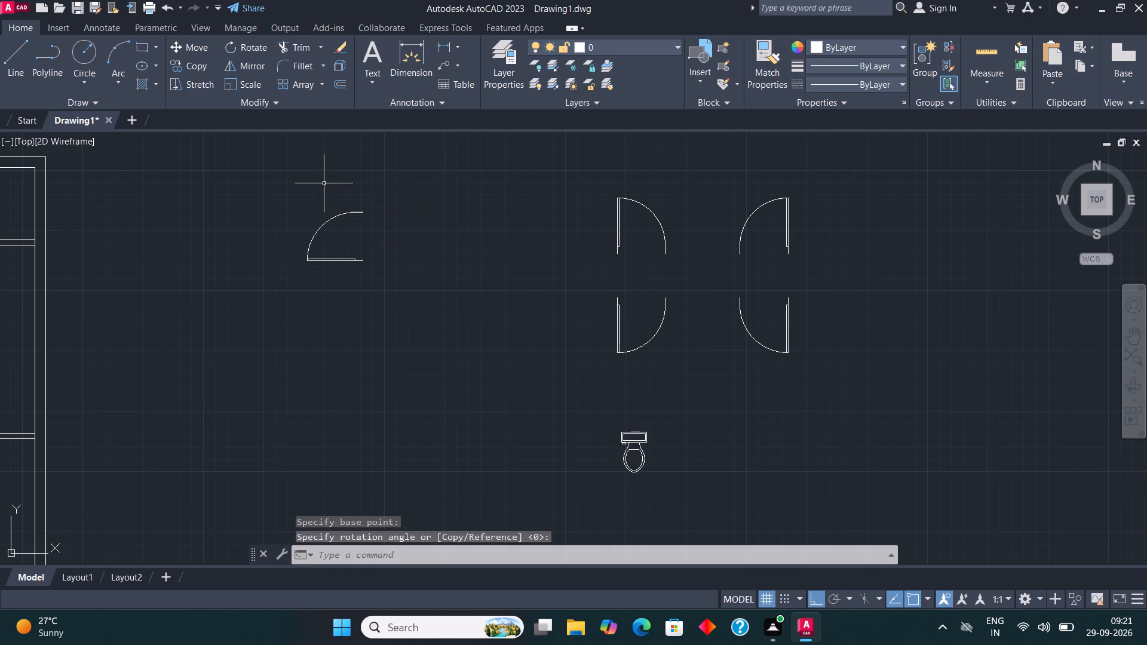
Mirror the rotated door about a horizontal line above it, keeping the source door.
scroll(419, 451, "down", 3)
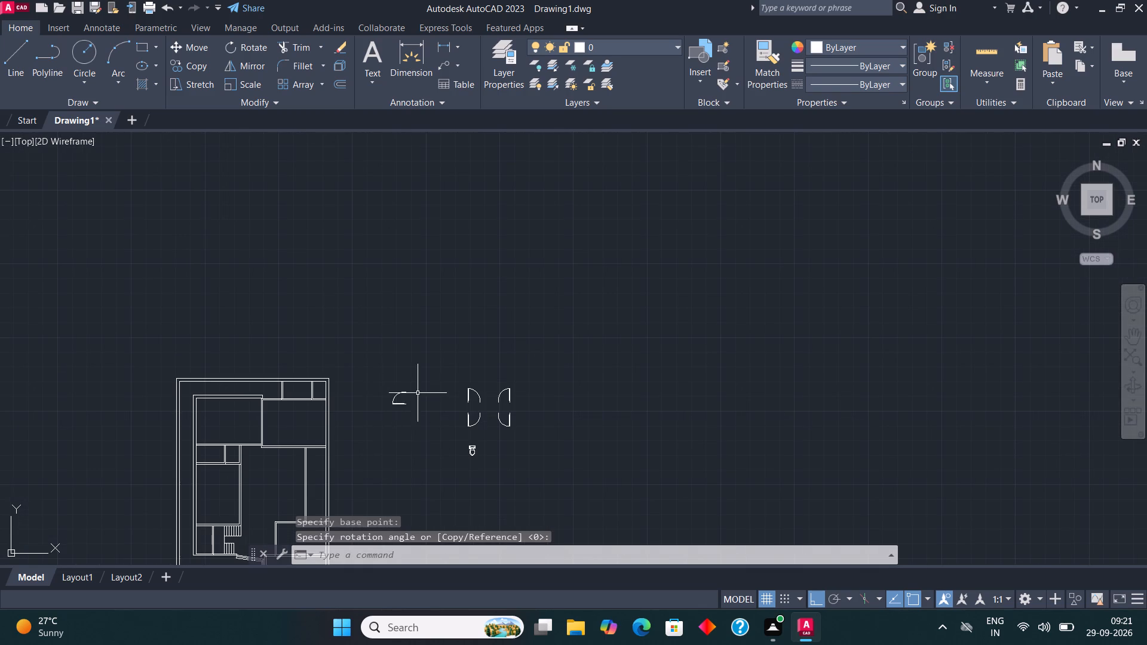
scroll(388, 394, "up", 3)
left_click(443, 421)
left_click(396, 347)
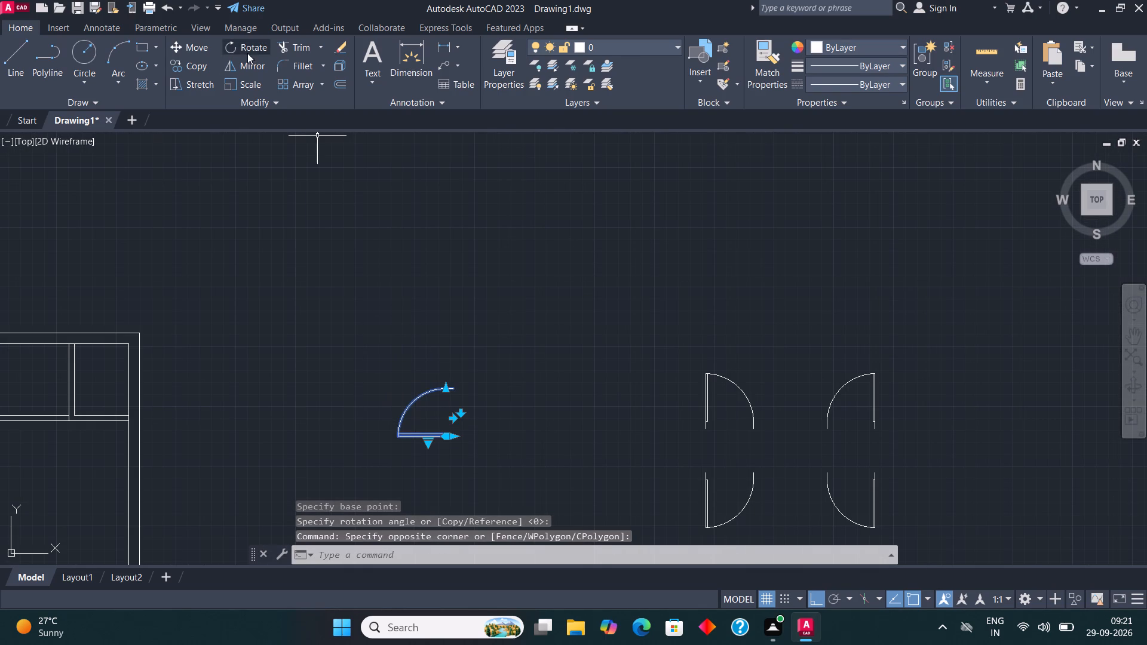
left_click(253, 62)
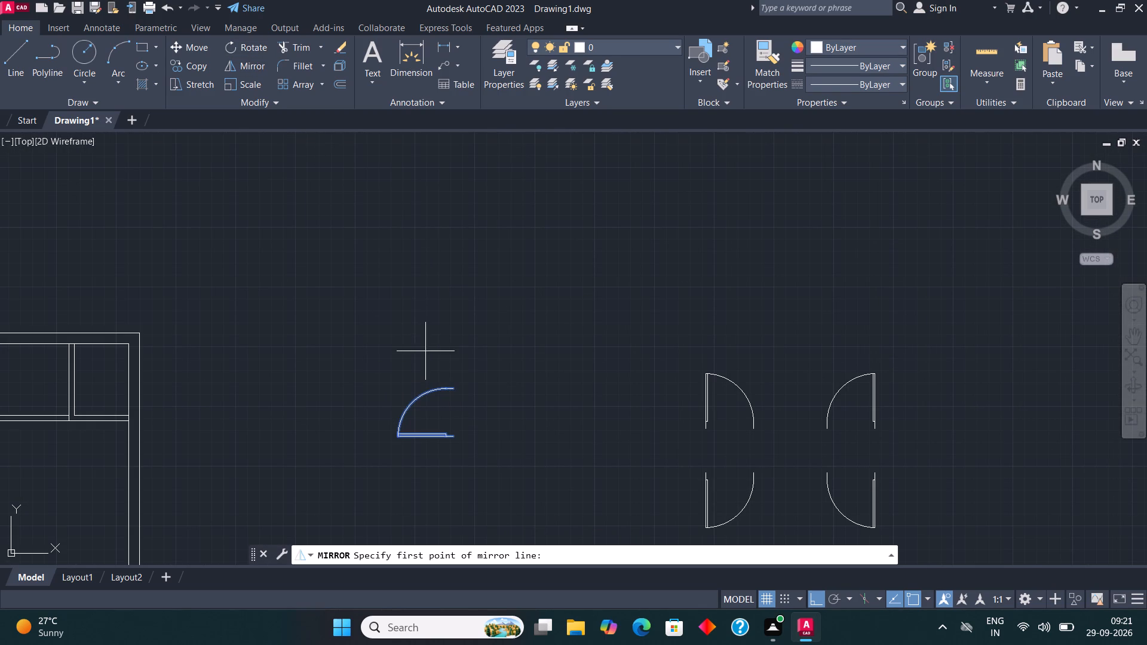
left_click(425, 350)
left_click(375, 345)
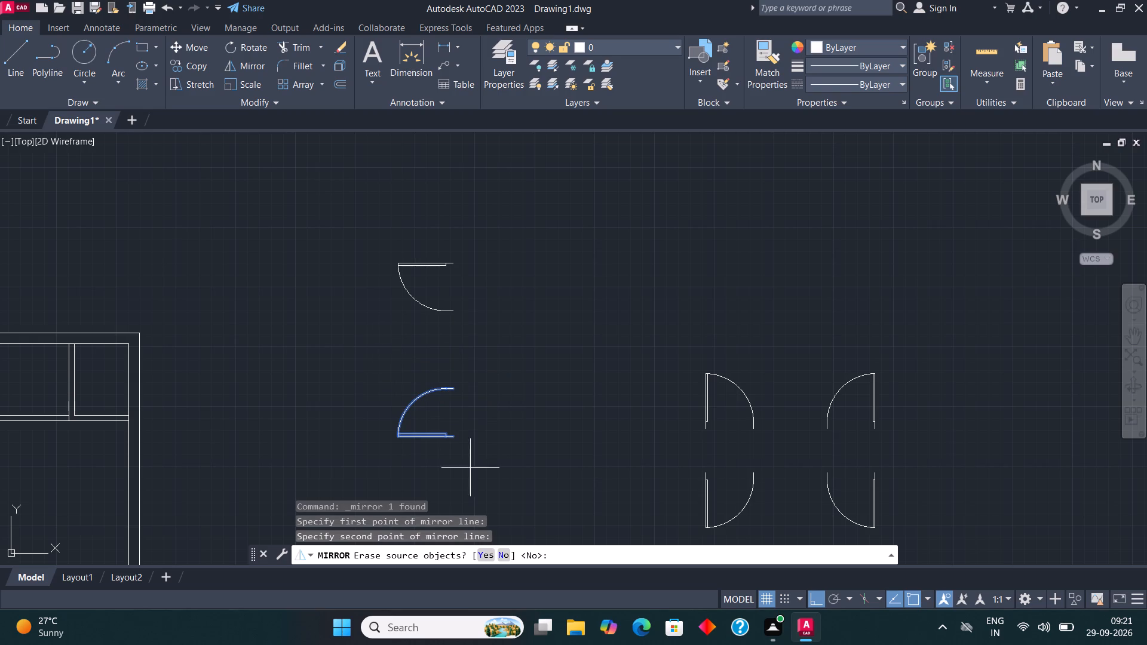
left_click(504, 552)
Mirror the two horizontal-leaf doors about a vertical line to their right, keeping the source doors.
left_click(449, 401)
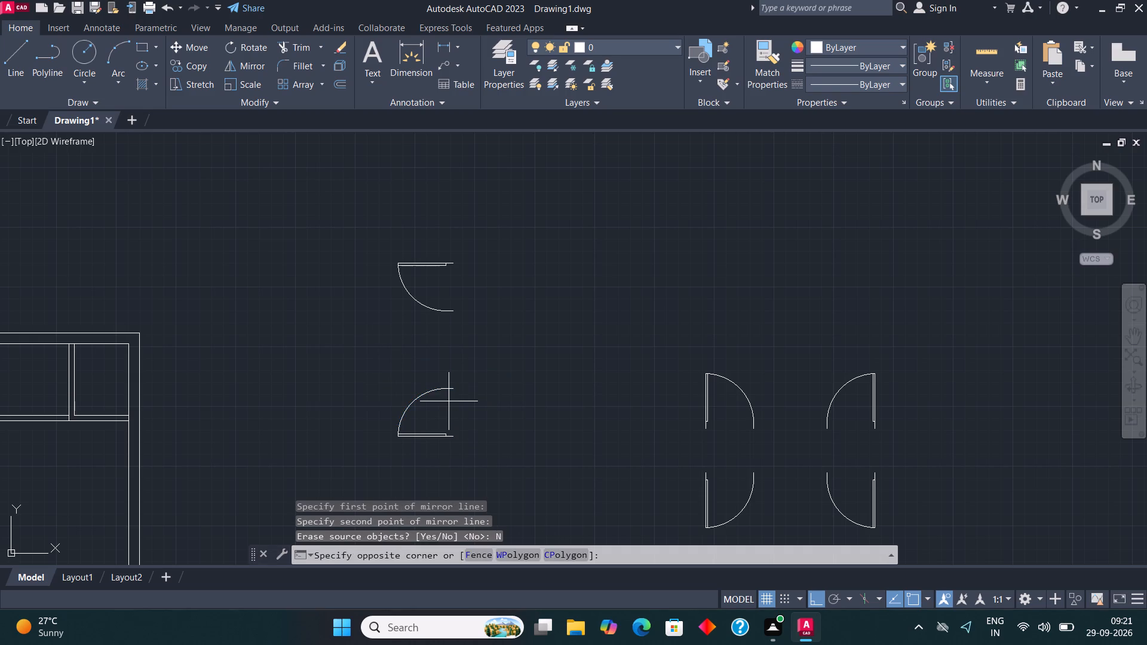
left_click(405, 244)
left_click(247, 66)
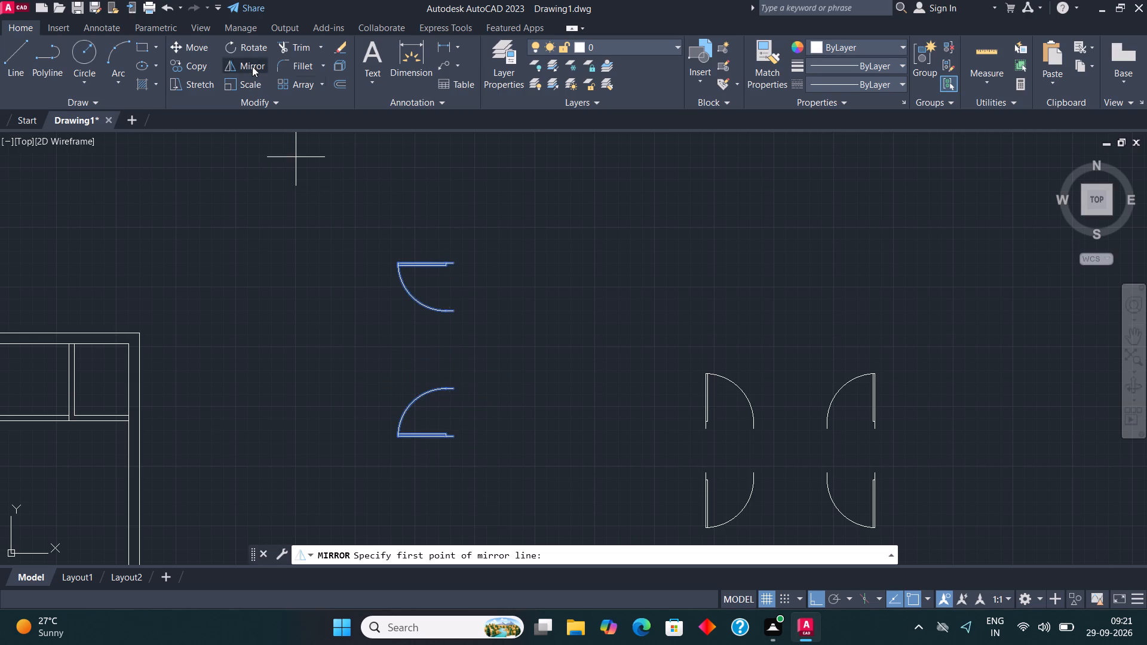
left_click(489, 349)
left_click(492, 408)
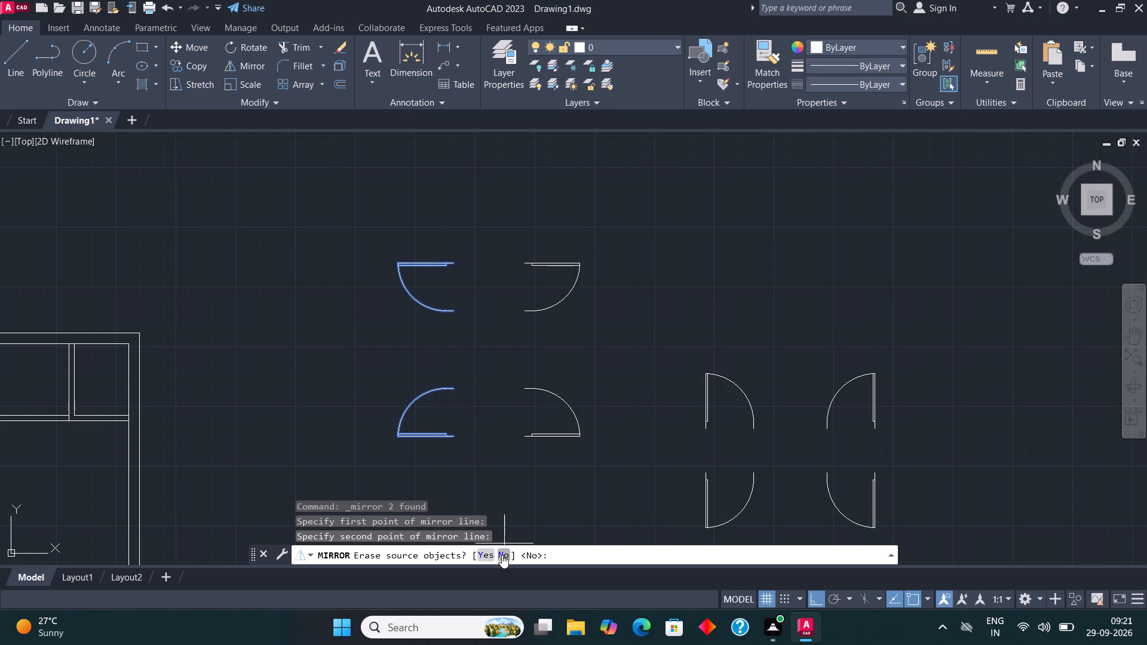
left_click(502, 555)
Copy the upper-right vertical-leaf door into the plan's upper-left room, with Ortho off for free placement.
scroll(538, 261, "down", 2)
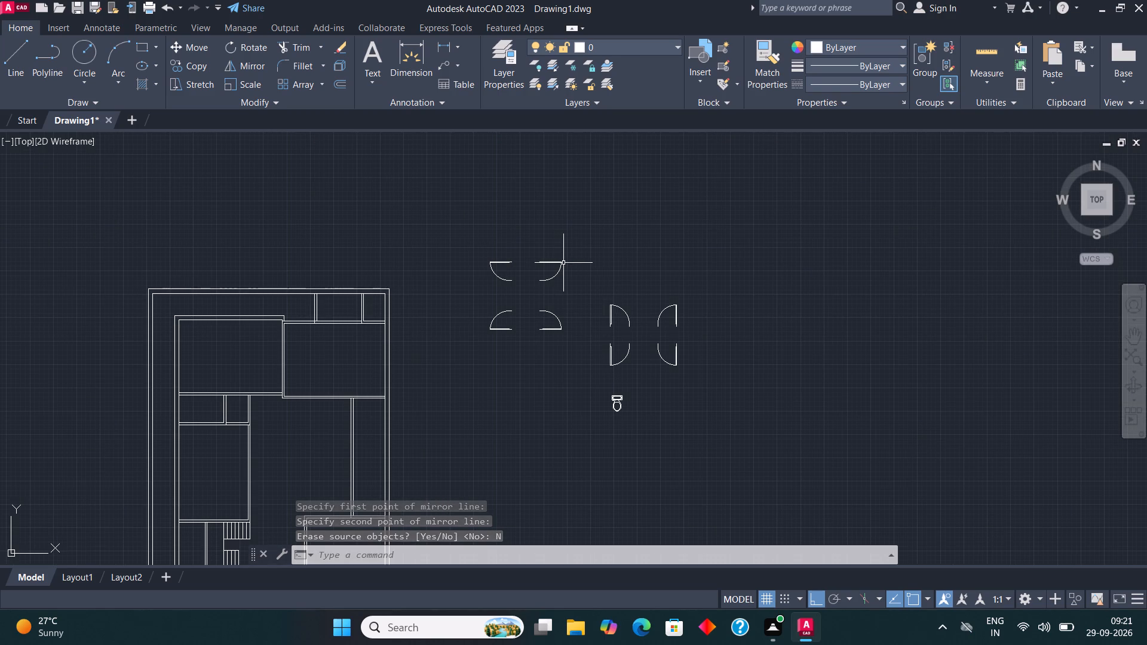
left_click(677, 320)
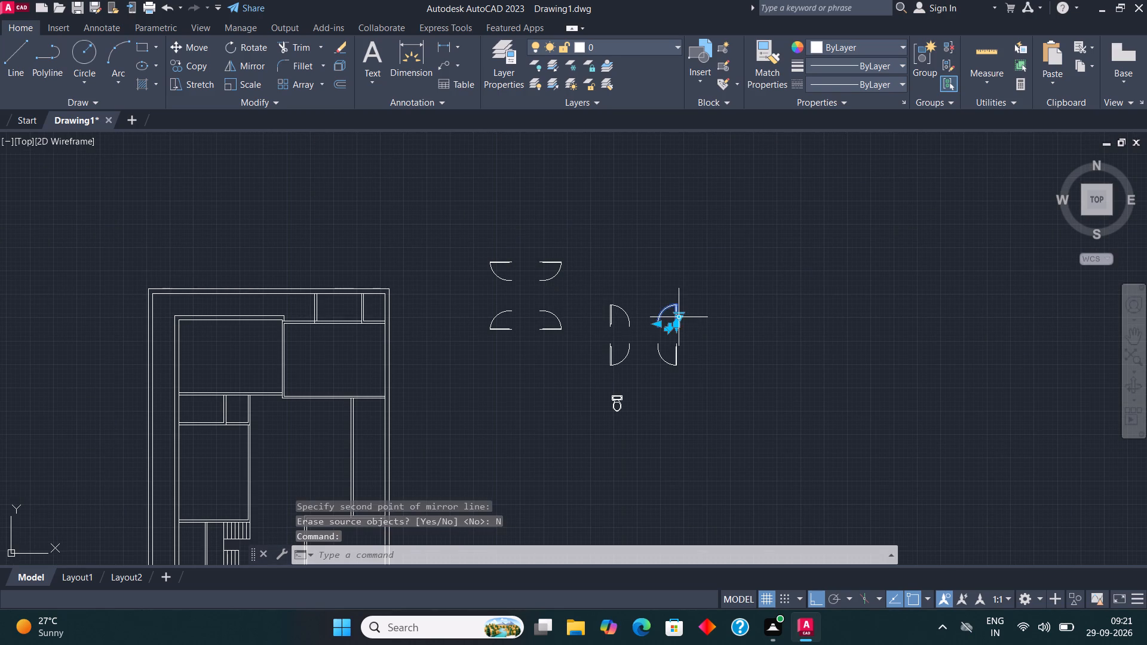
left_click(195, 64)
scroll(681, 328, "up", 3)
left_click(654, 314)
scroll(808, 288, "down", 4)
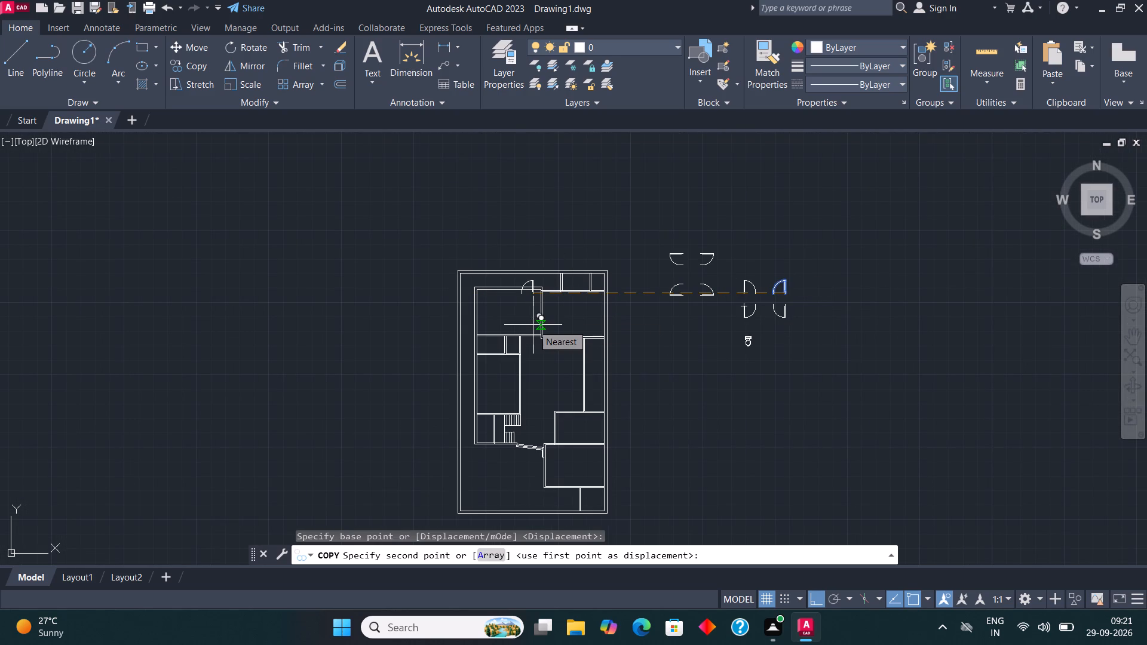
key("F8")
scroll(535, 327, "up", 3)
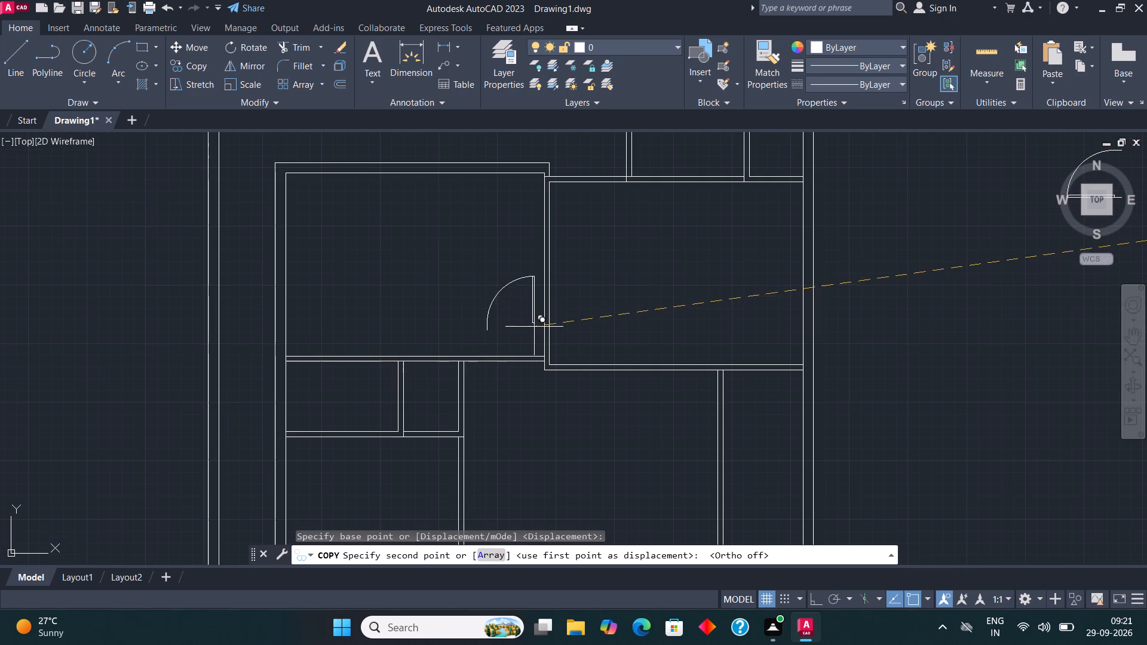
left_click(520, 309)
scroll(530, 318, "up", 2)
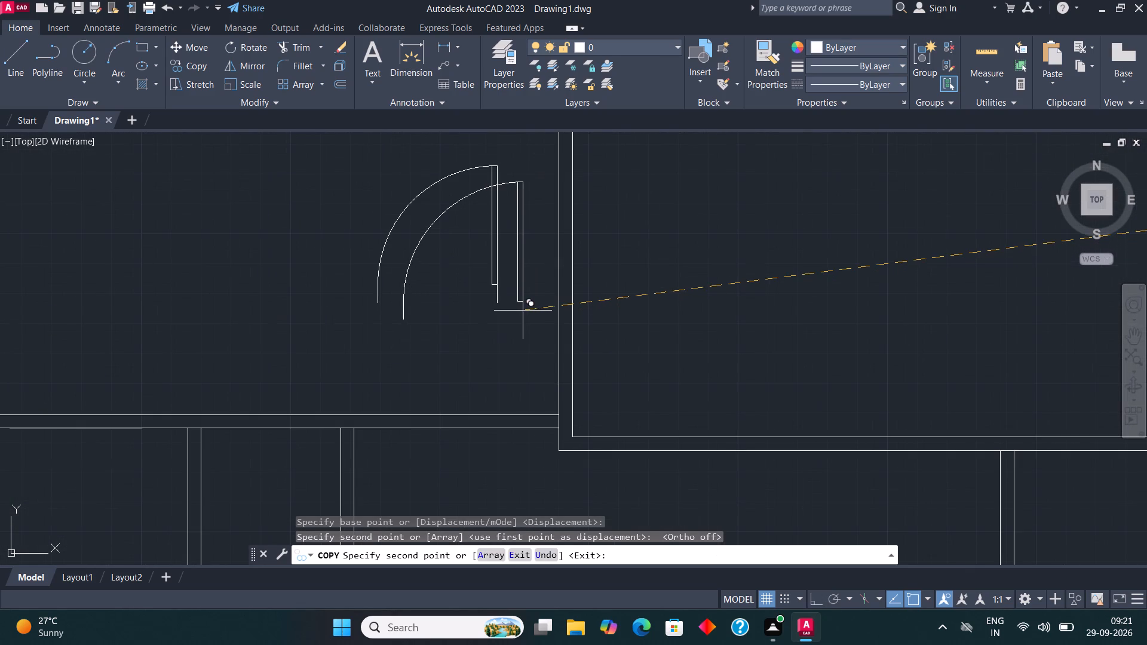
key("Escape")
Move the copied door by its hinge endpoint onto the upper-left room's bottom wall, near the right corner.
left_click_drag(522, 277, 513, 272)
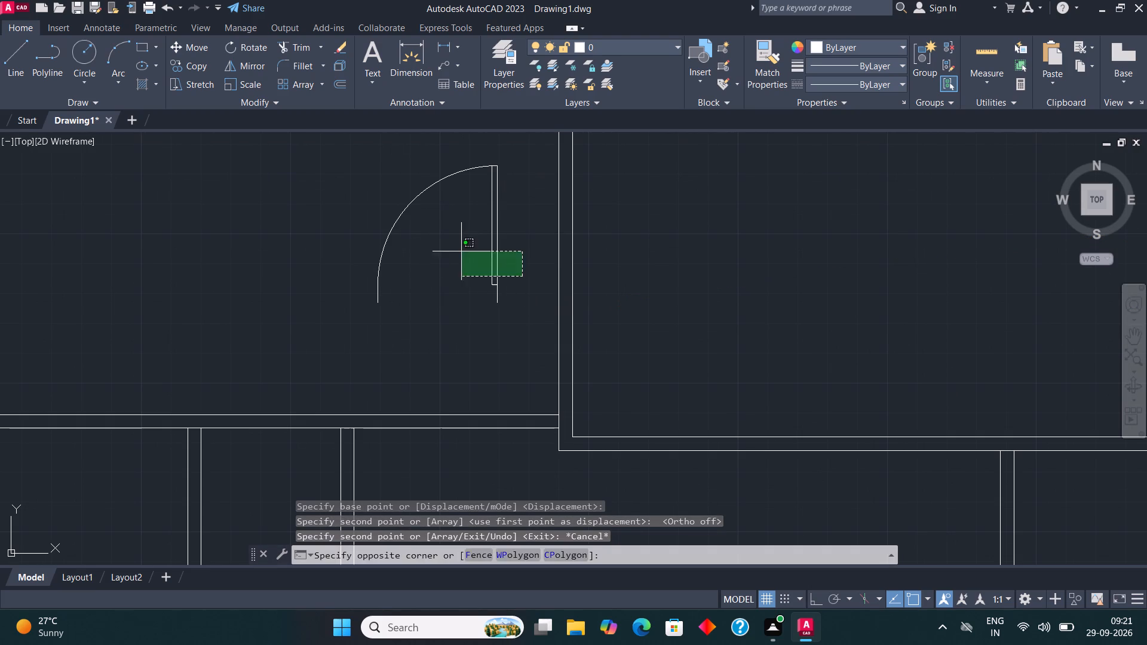
left_click(454, 250)
left_click(202, 41)
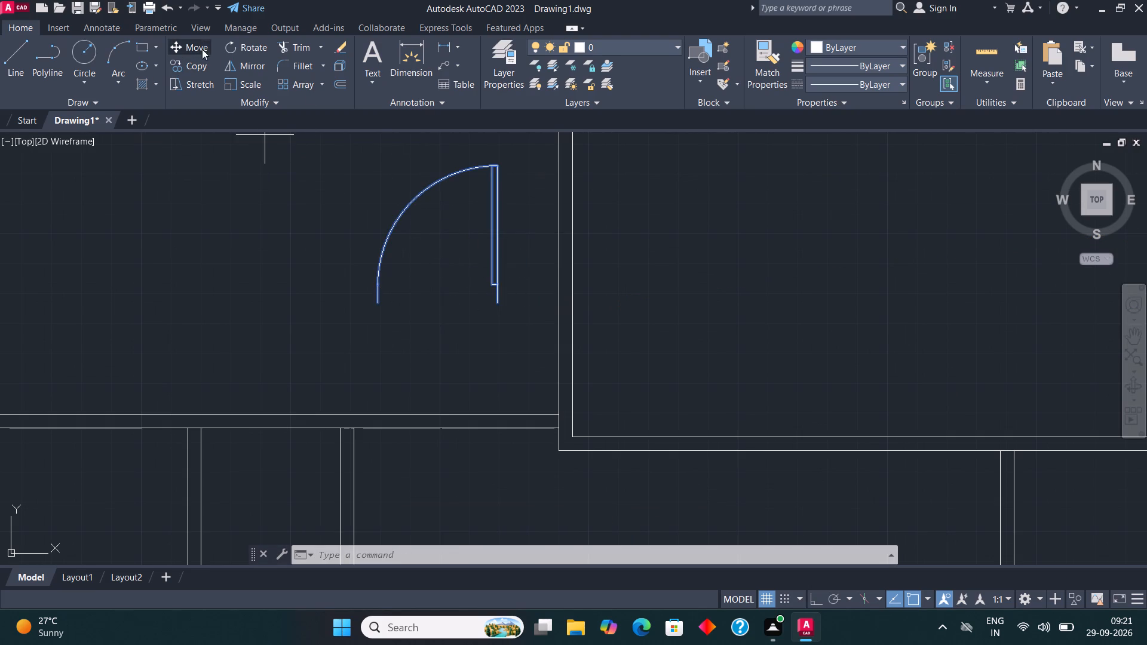
left_click(495, 308)
left_click(536, 427)
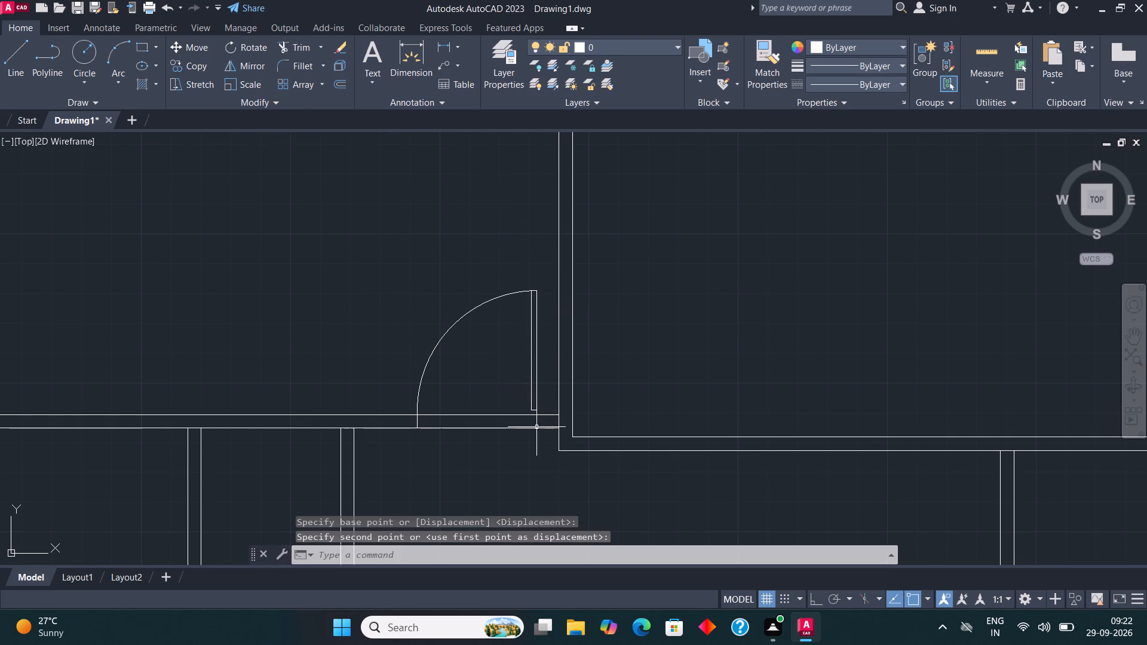
Move the upper-left horizontal-leaf door onto the partition between the two small rooms below the upper-left room, near the partition's top.
scroll(348, 296, "down", 3)
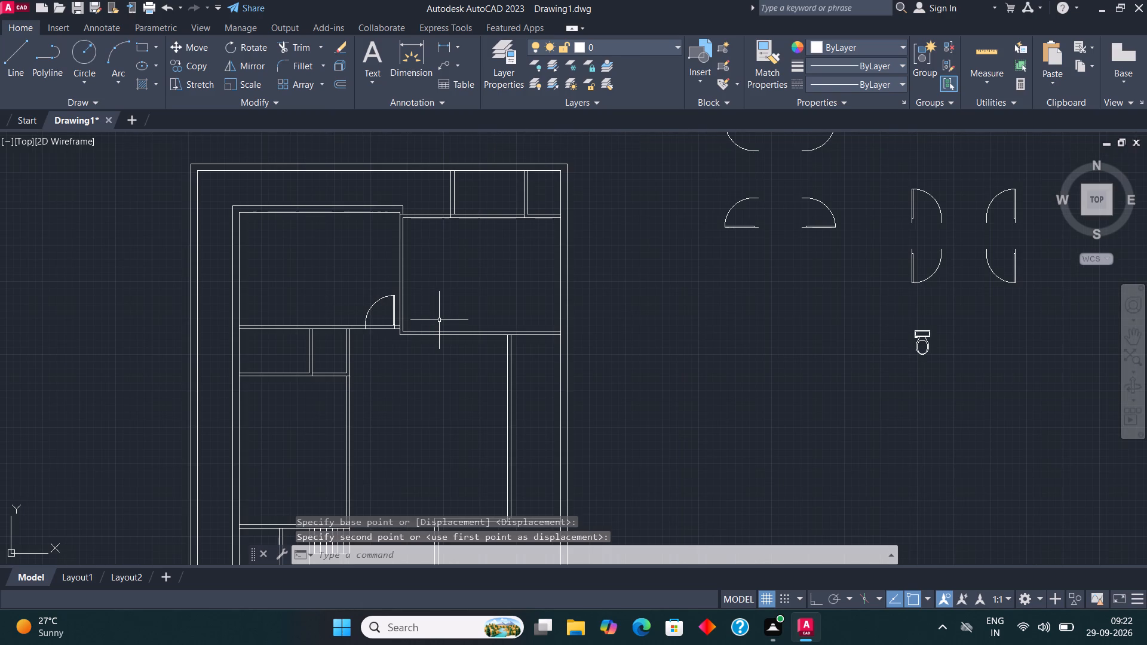
scroll(600, 322, "down", 1)
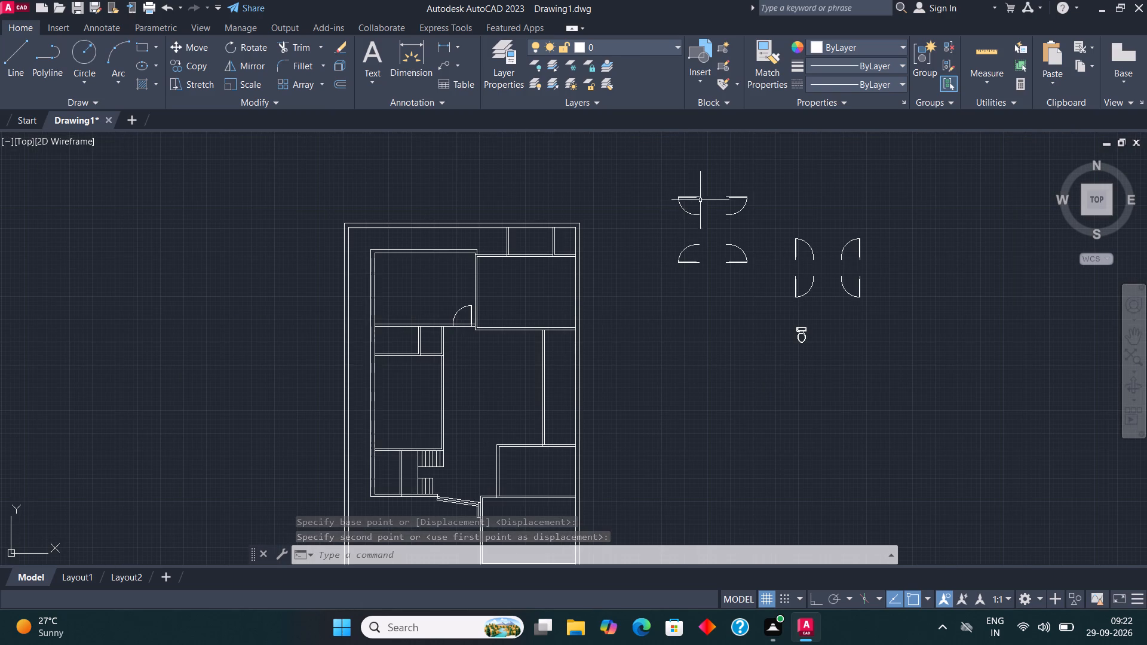
left_click(695, 199)
left_click(195, 53)
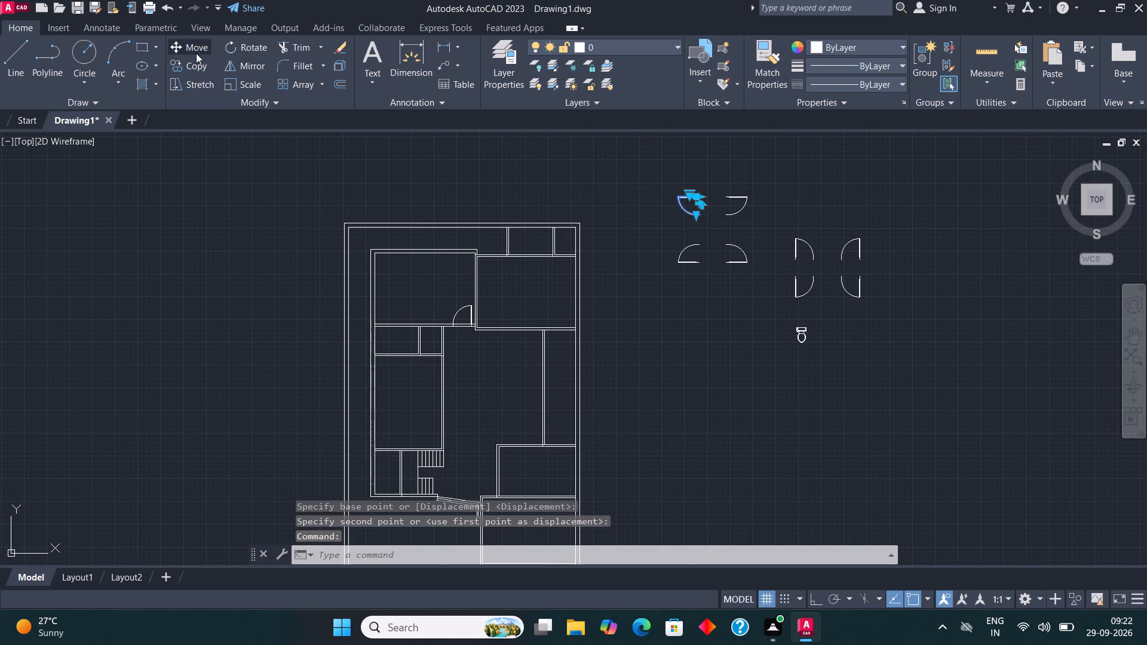
left_click(704, 197)
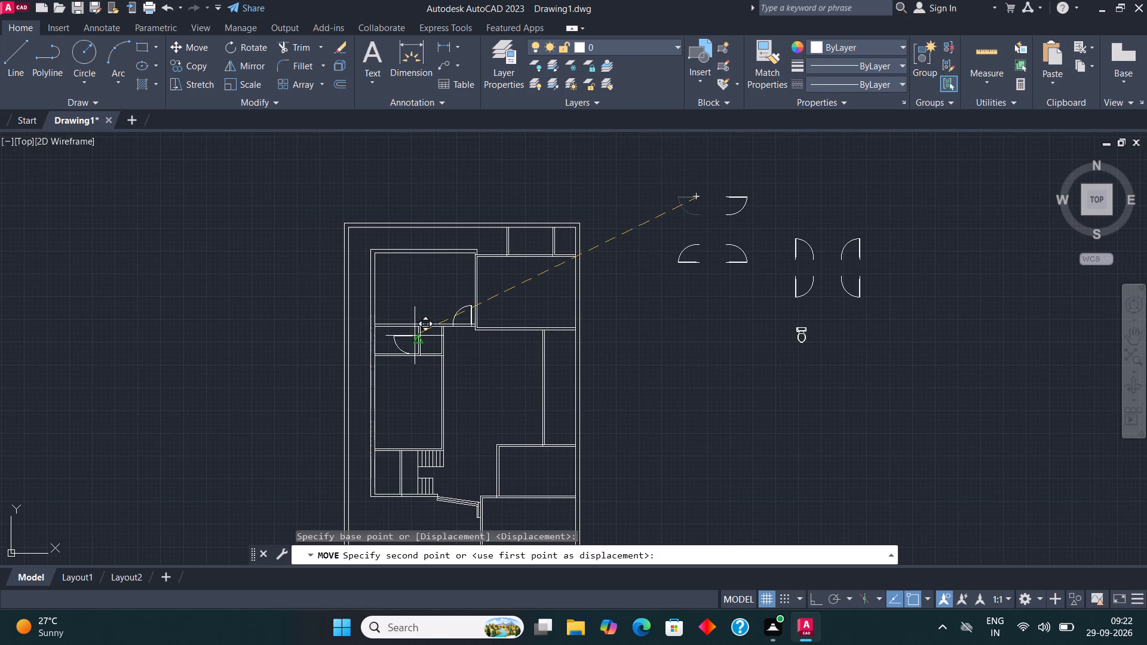
scroll(414, 336, "up", 5)
left_click(439, 259)
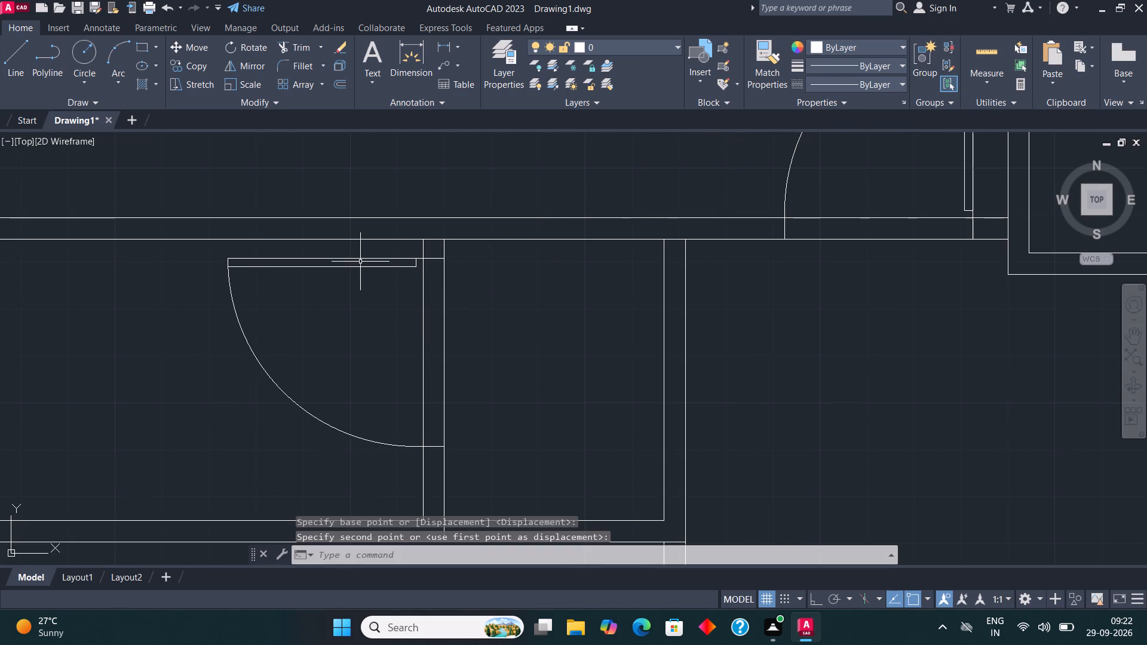
Copy the small room's partition door by its hinge endpoint onto the right wall of the room below, near that wall's top.
scroll(257, 274, "down", 3)
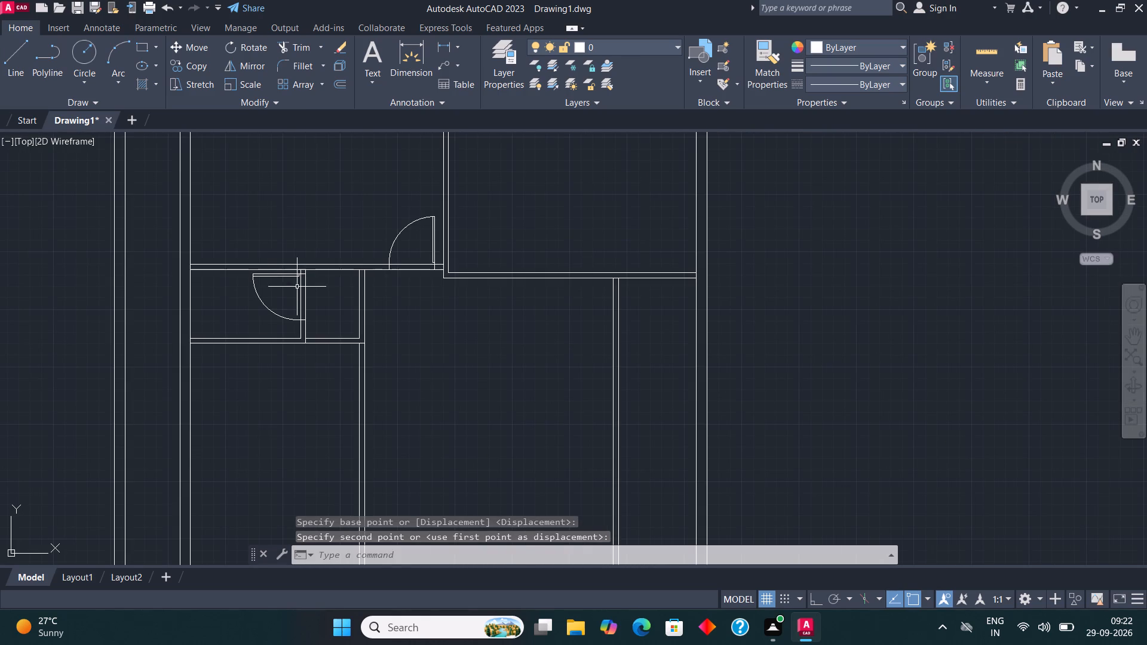
left_click(267, 274)
left_click(195, 64)
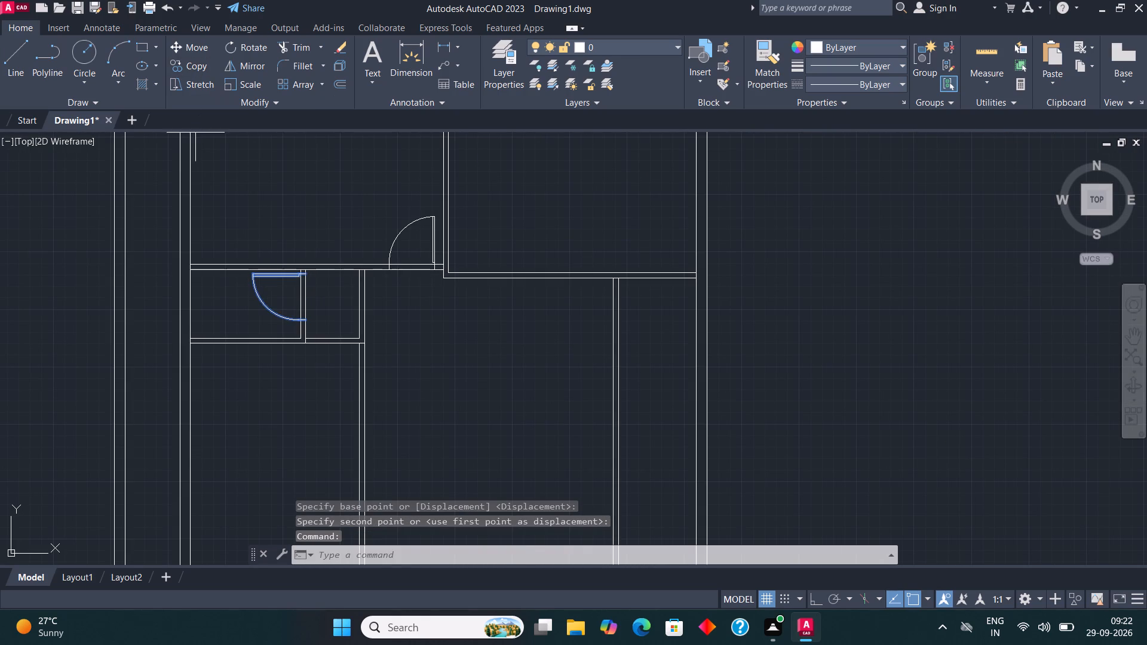
left_click(308, 277)
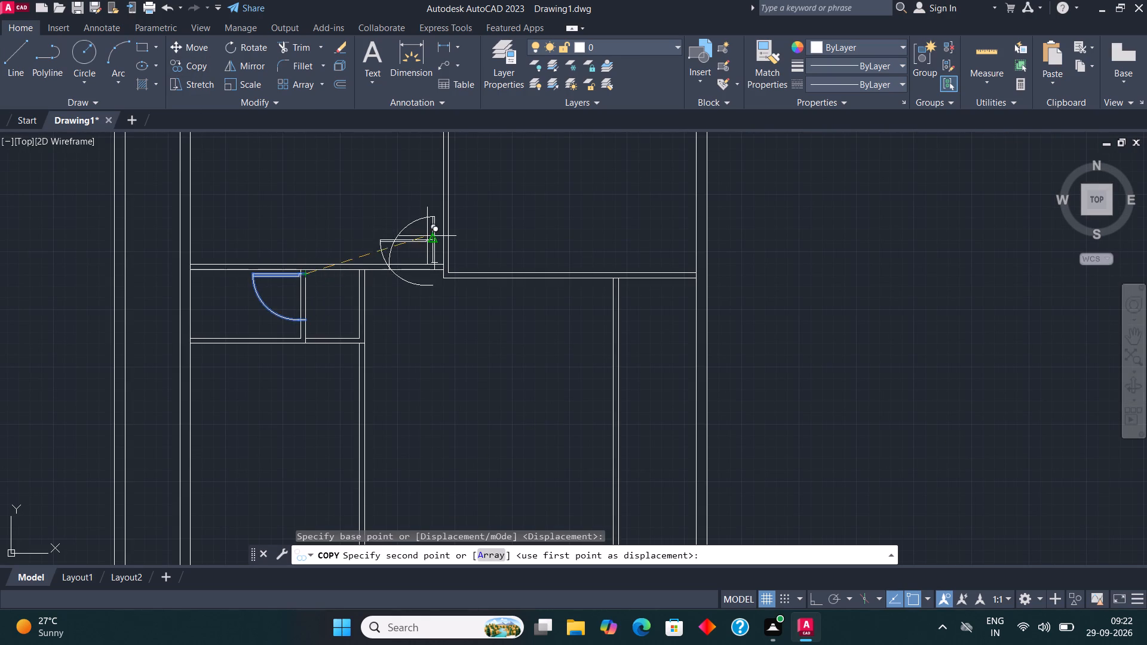
scroll(427, 245, "down", 1)
scroll(384, 321, "up", 4)
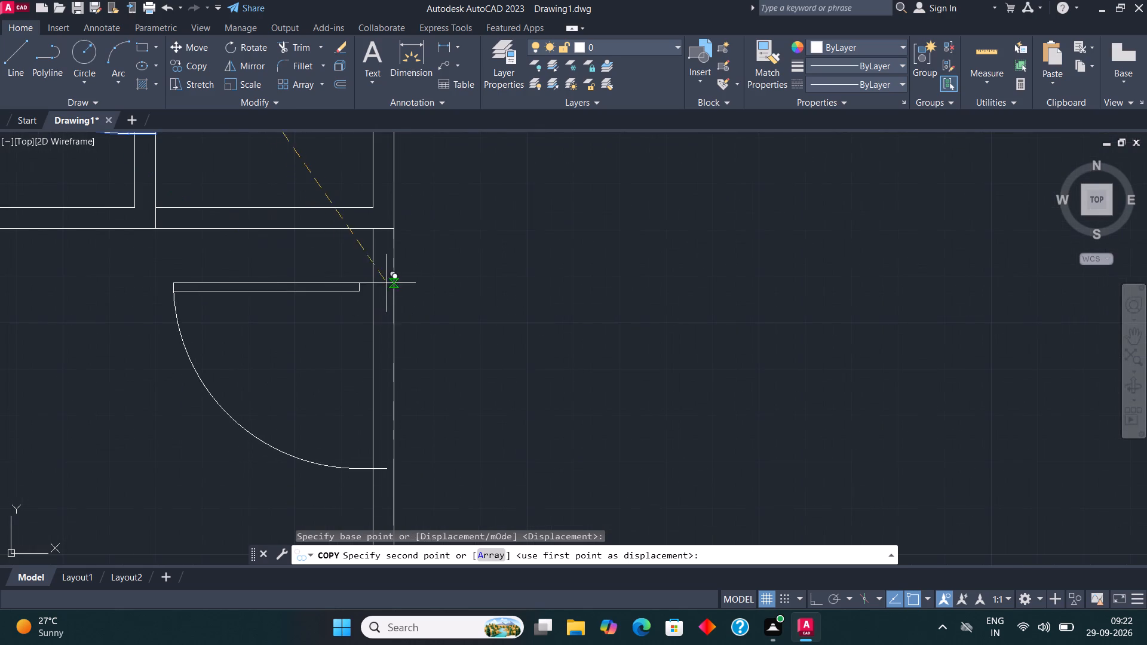
left_click(391, 263)
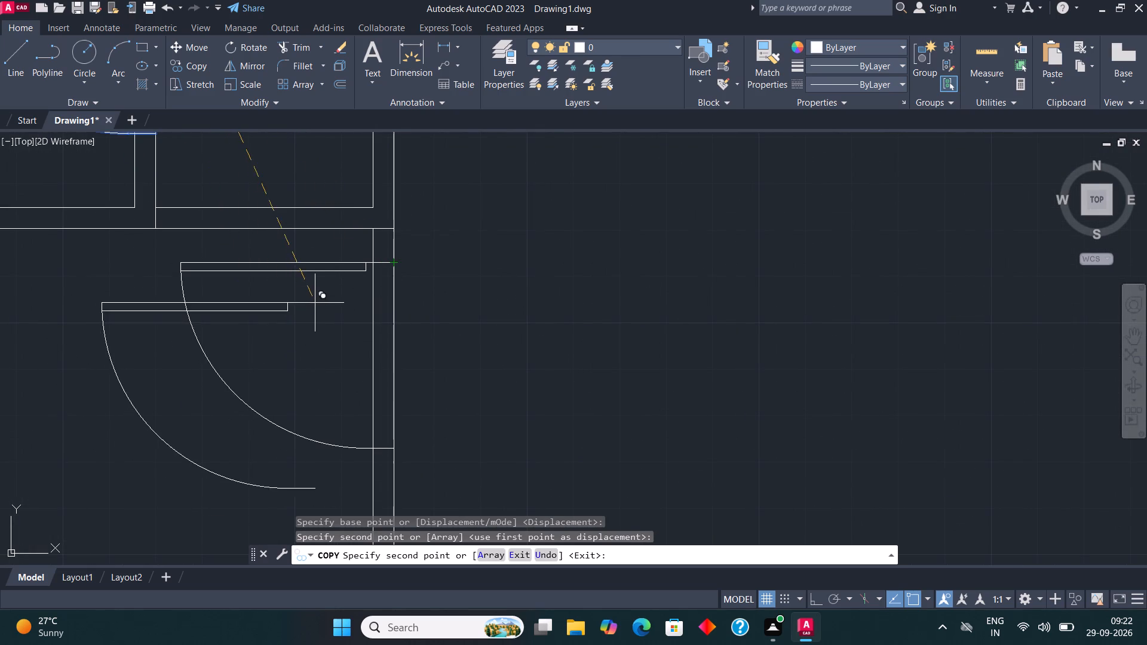
scroll(315, 303, "down", 3)
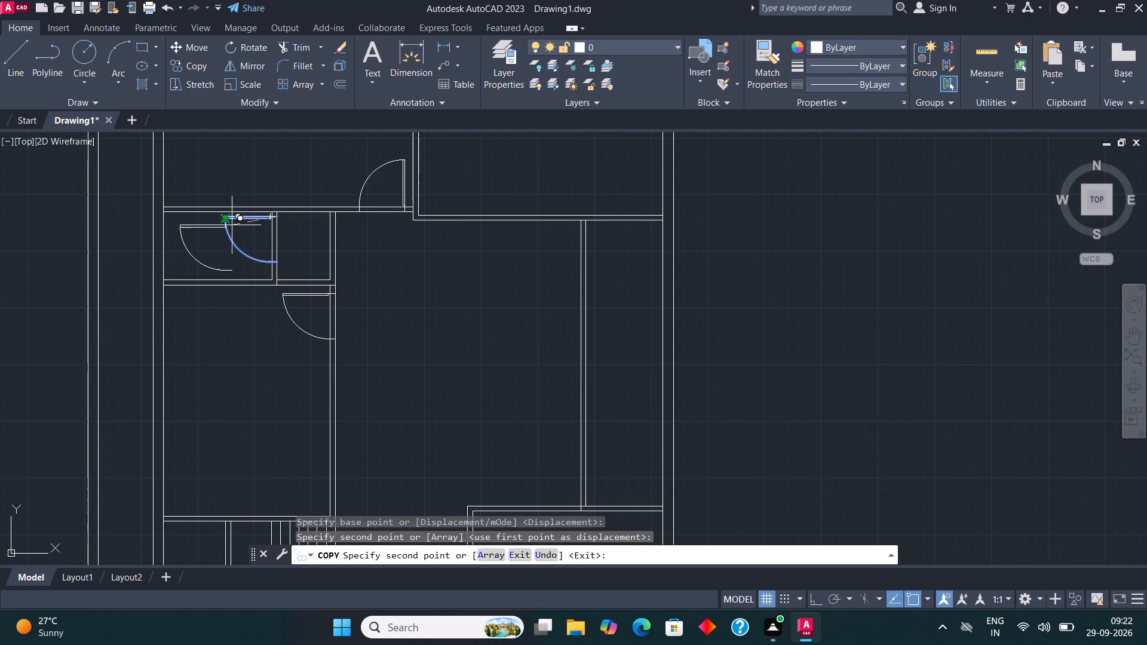
key("Escape")
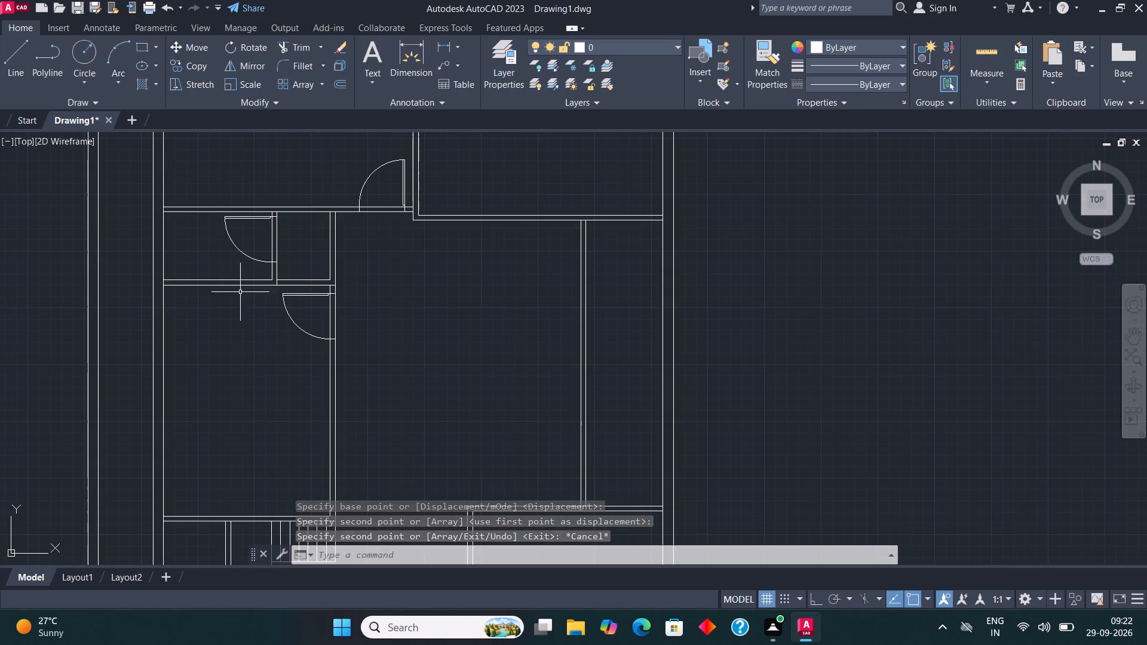
Copy the loose upper-left vertical-leaf door by its hinge endpoint onto the upper-right room's bottom wall, near the left corner.
scroll(345, 284, "down", 3)
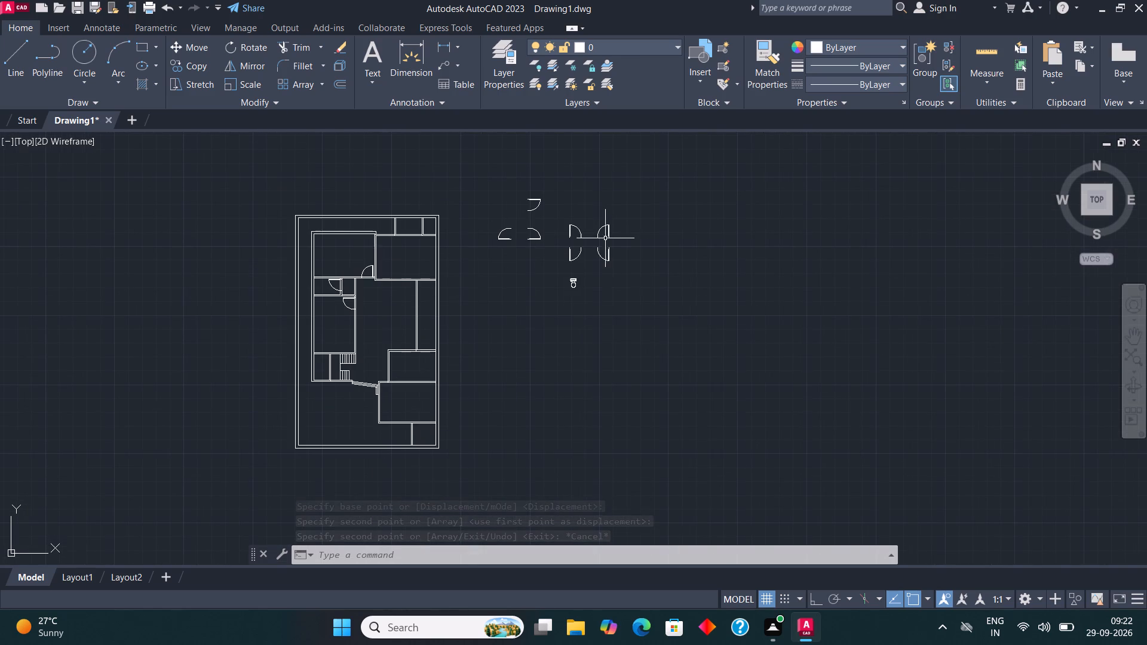
scroll(577, 226, "up", 2)
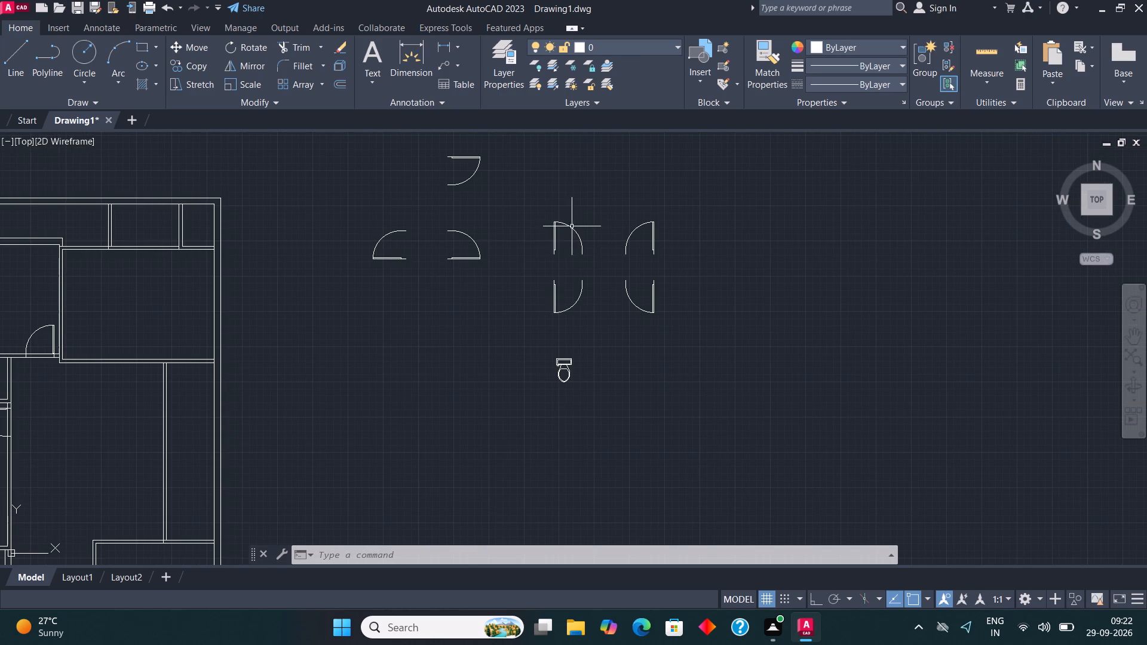
left_click(554, 235)
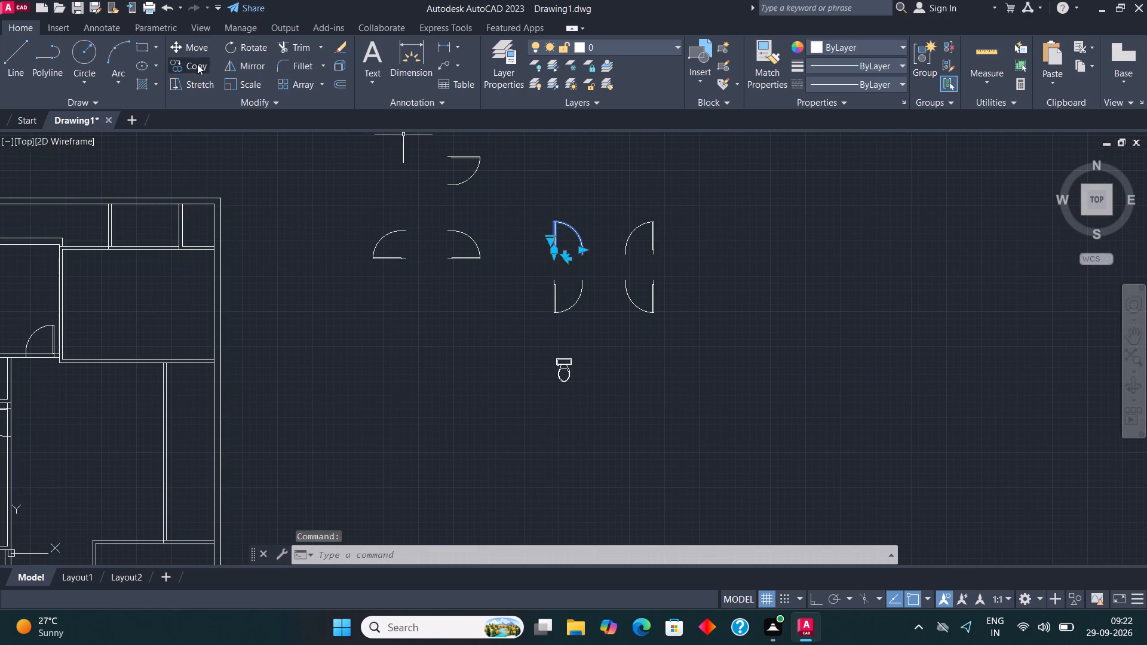
left_click(197, 64)
left_click(557, 257)
scroll(640, 248, "down", 1)
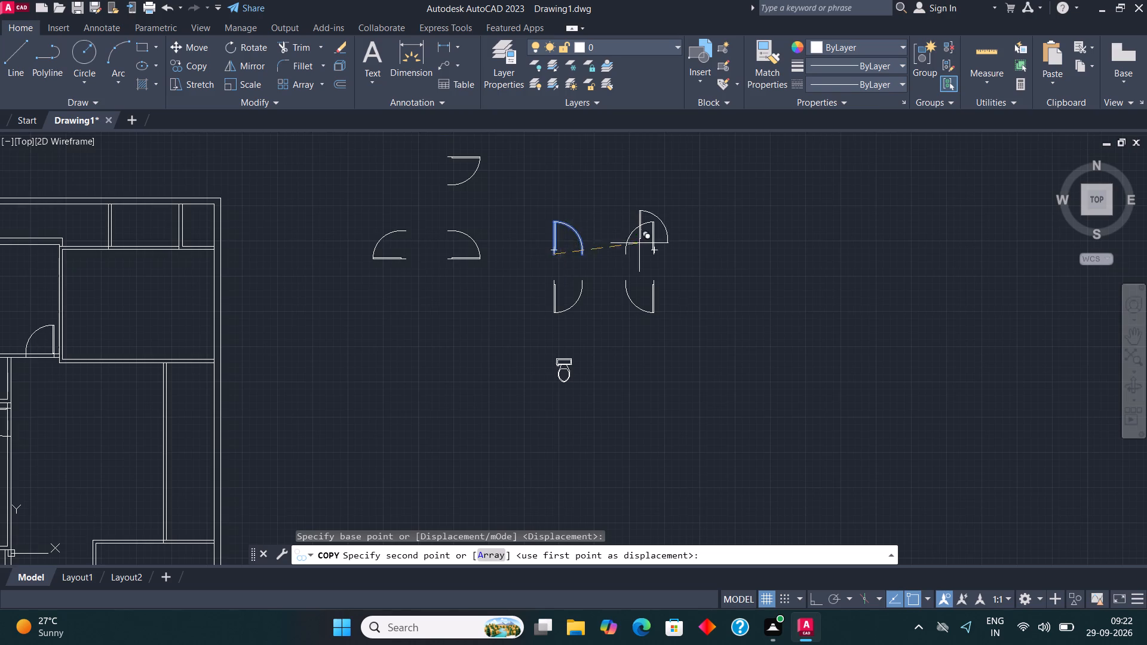
scroll(276, 321, "up", 5)
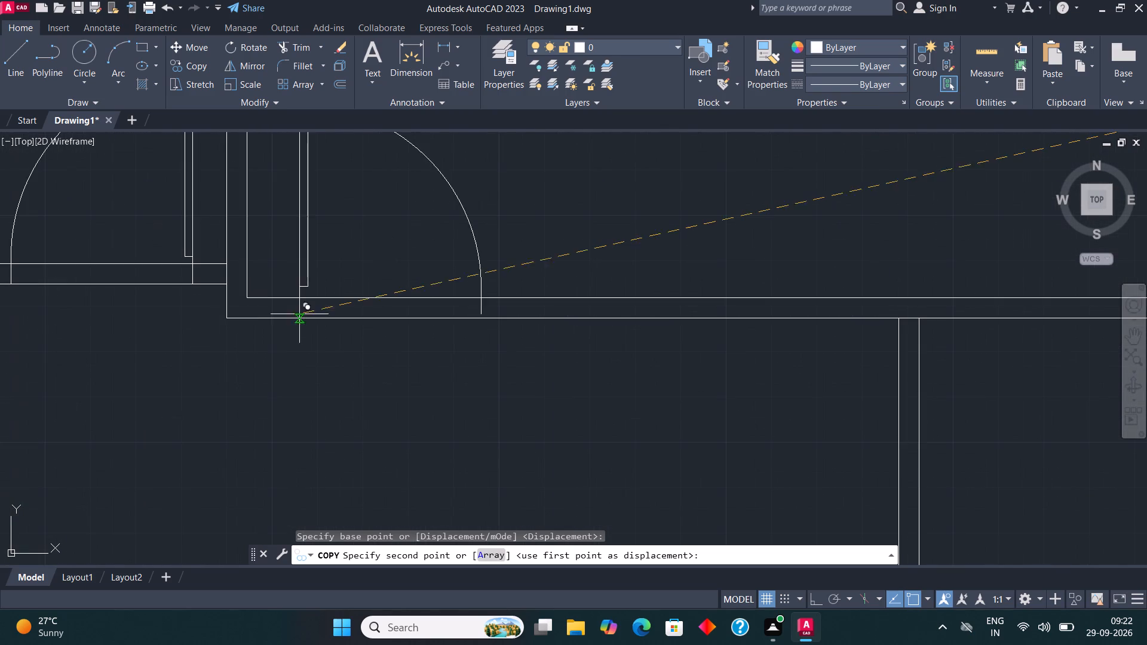
left_click(281, 320)
scroll(372, 342, "down", 1)
key("Escape")
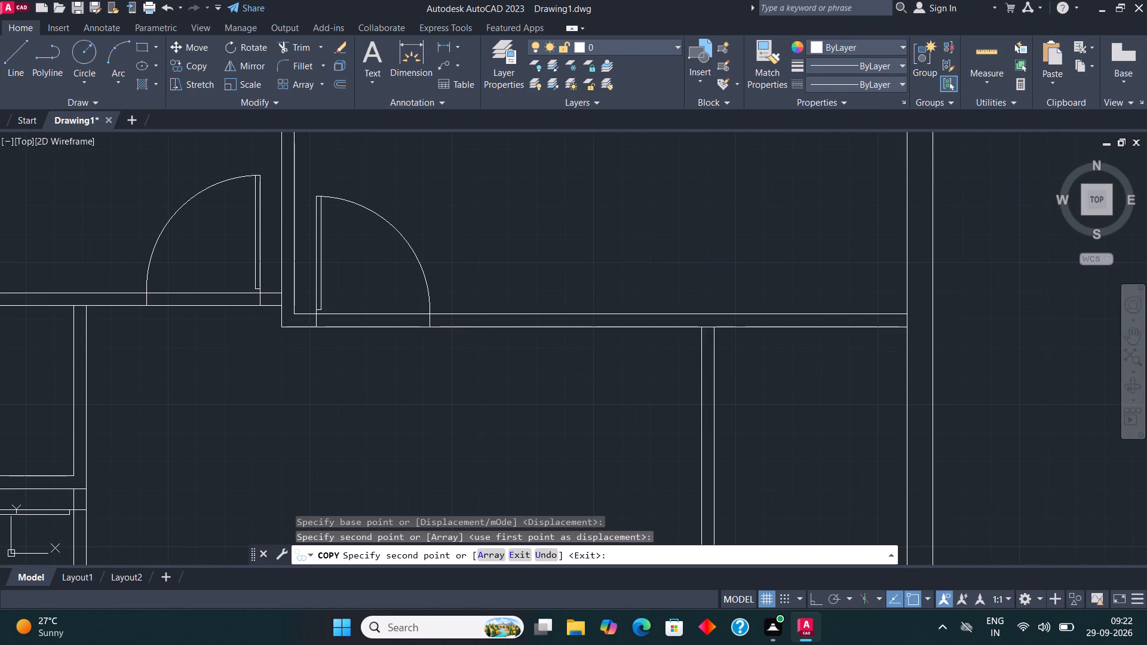
Copy the loose left horizontal-leaf door by its hinge endpoint onto the partition beside the plan's top-right corner room, near the partition's bottom.
scroll(366, 290, "down", 4)
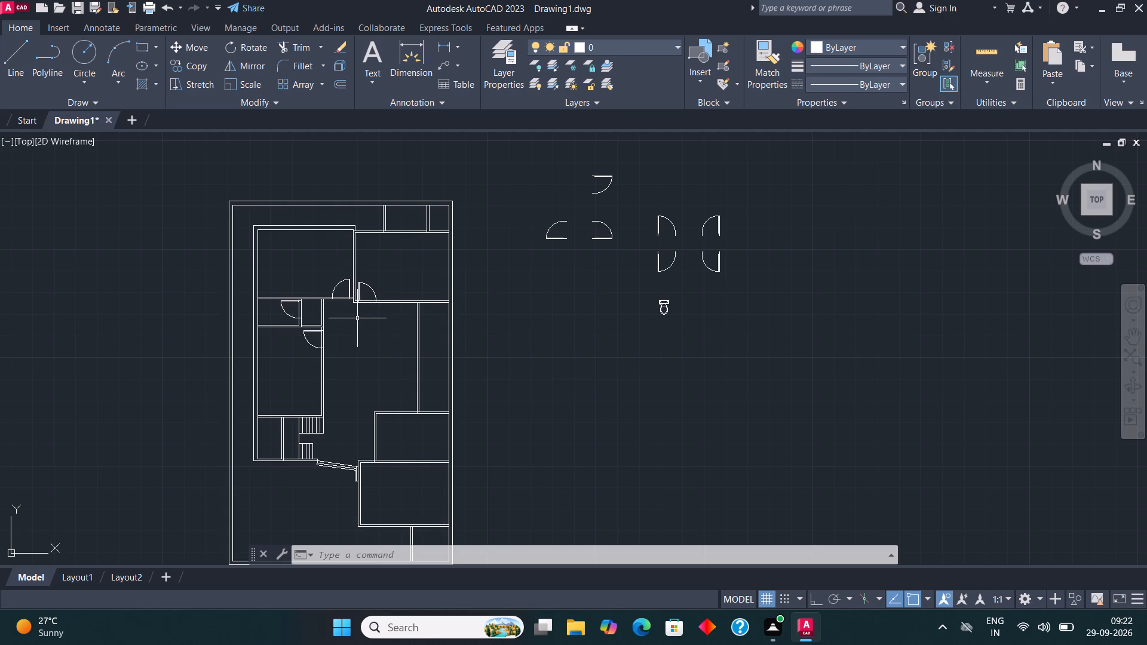
scroll(428, 208, "up", 2)
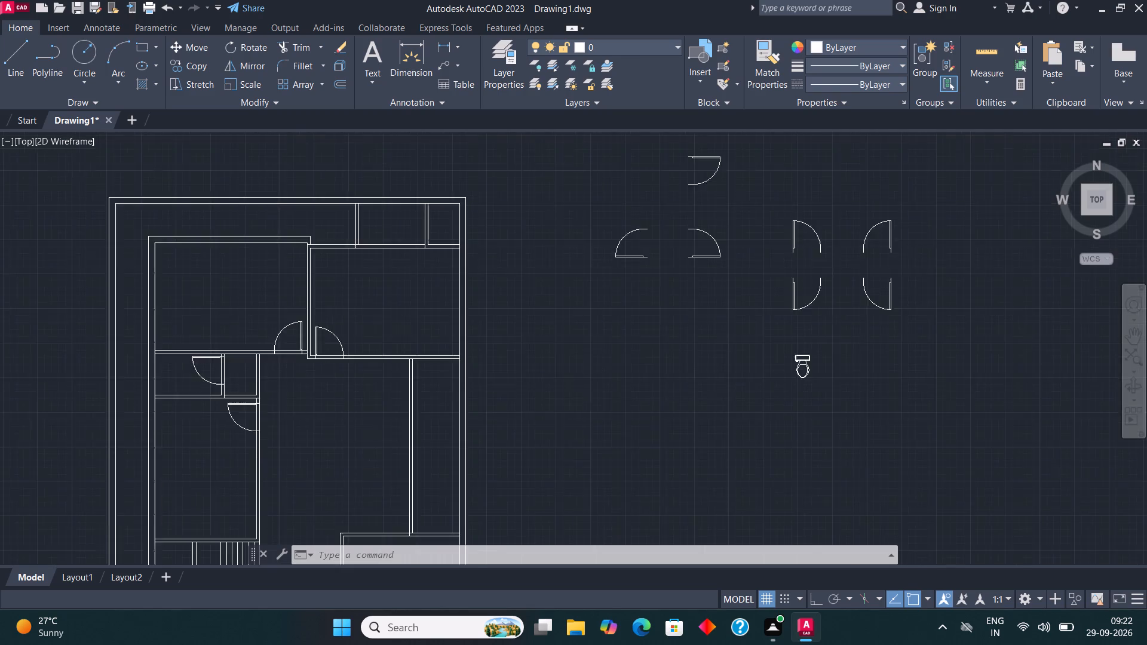
scroll(435, 196, "up", 1)
scroll(426, 244, "down", 1)
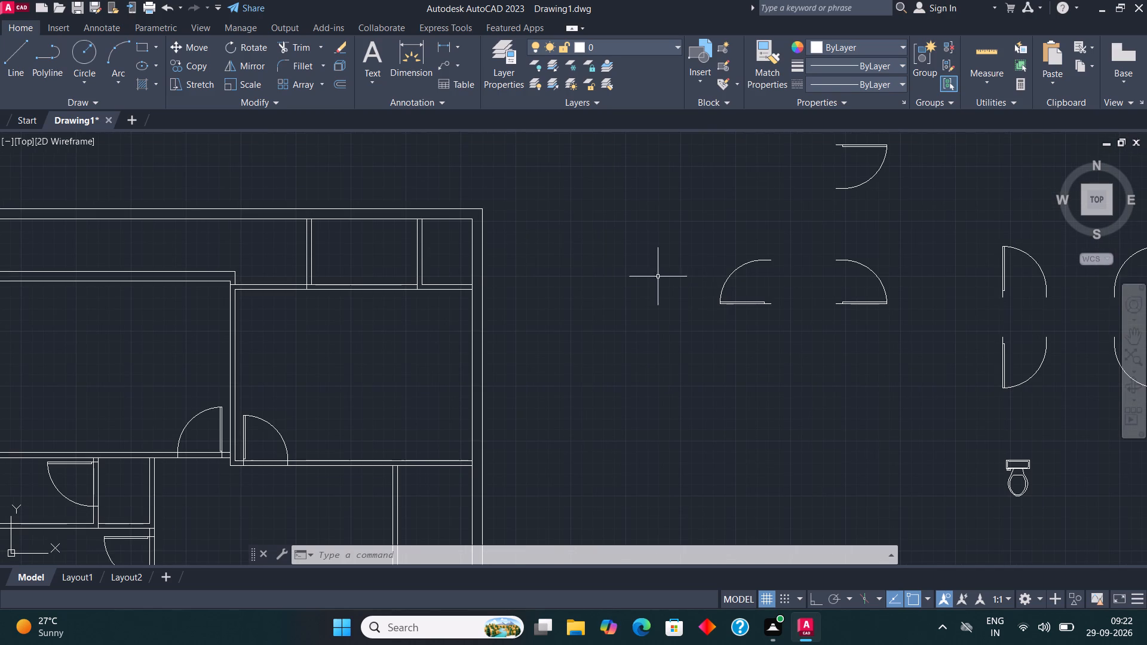
left_click(734, 302)
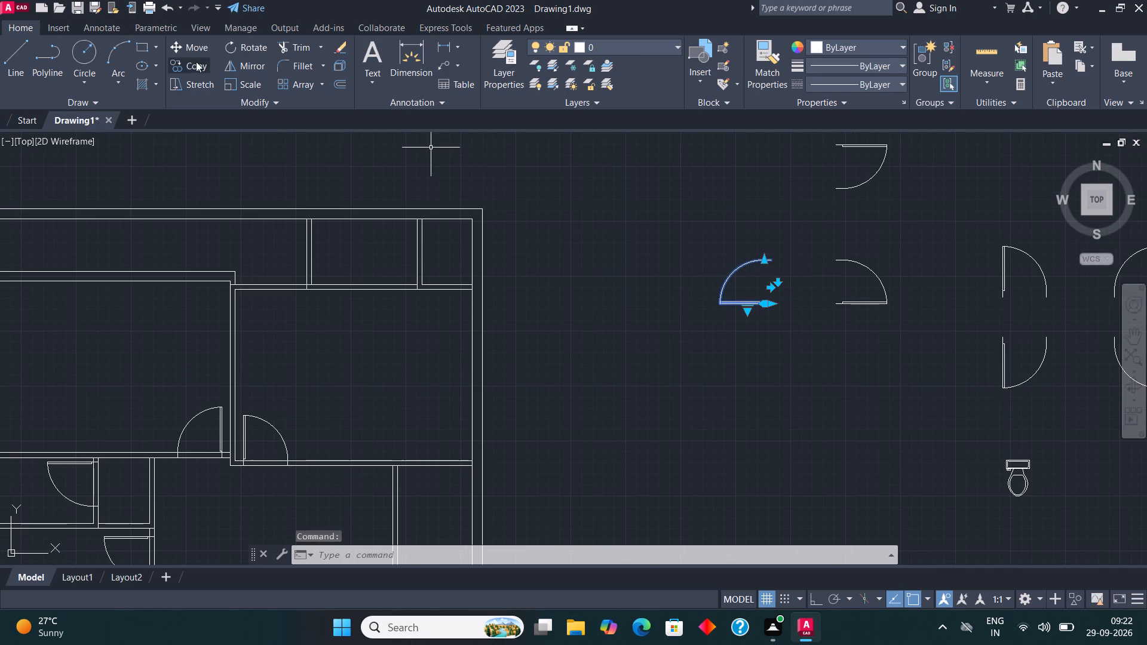
left_click(191, 66)
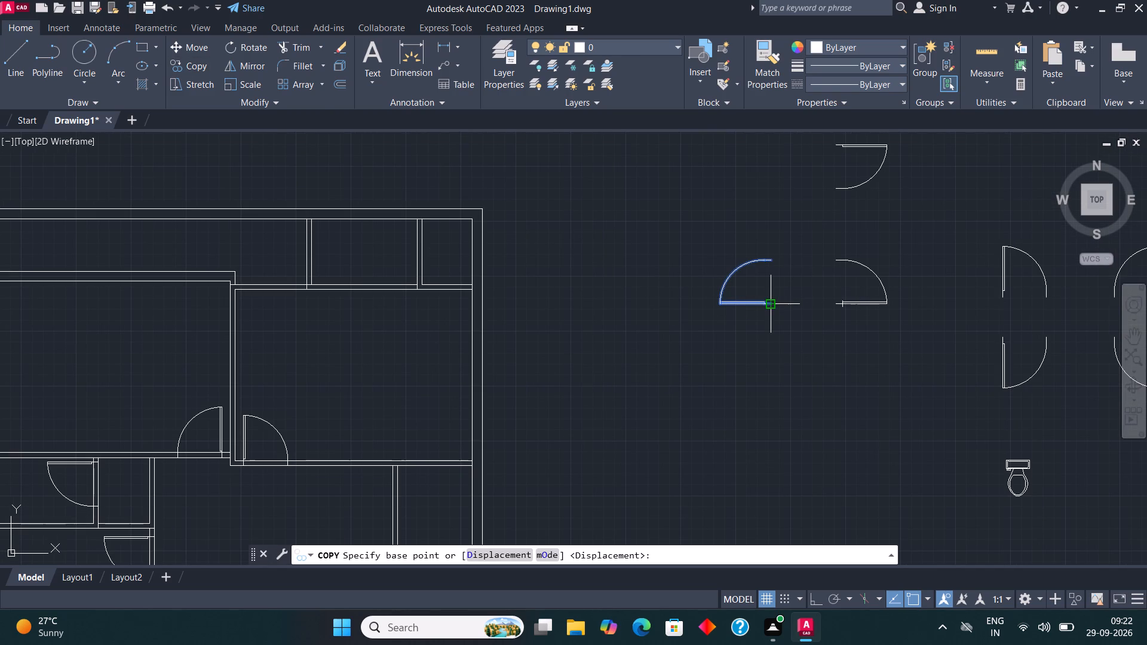
left_click(772, 304)
scroll(438, 279, "up", 3)
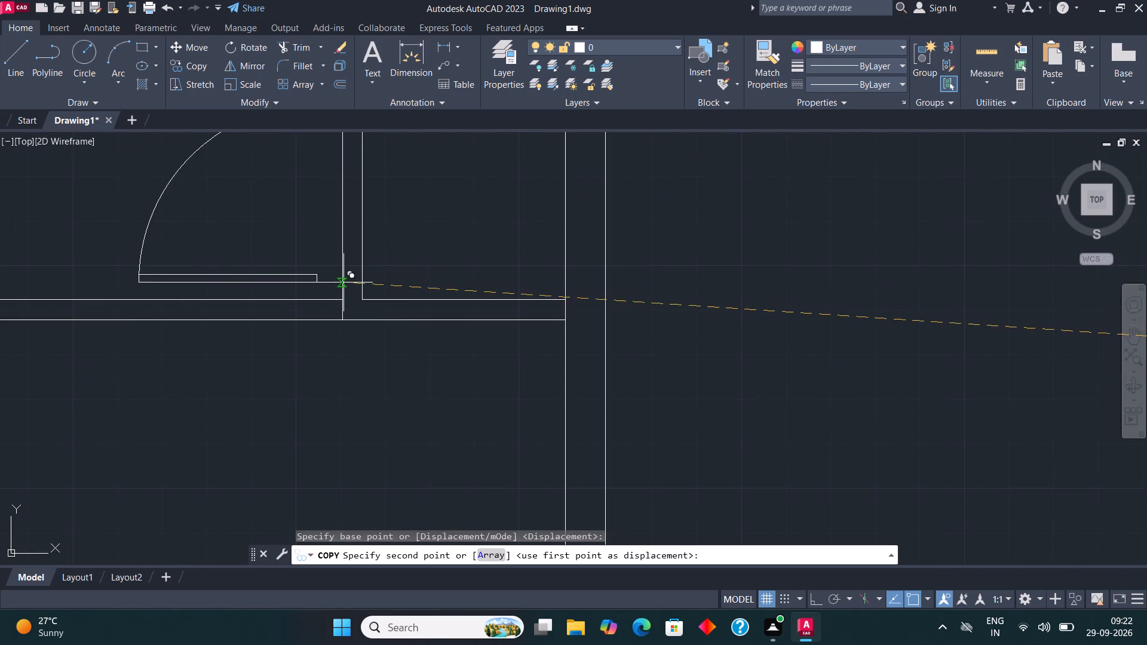
left_click(362, 285)
scroll(372, 383, "down", 3)
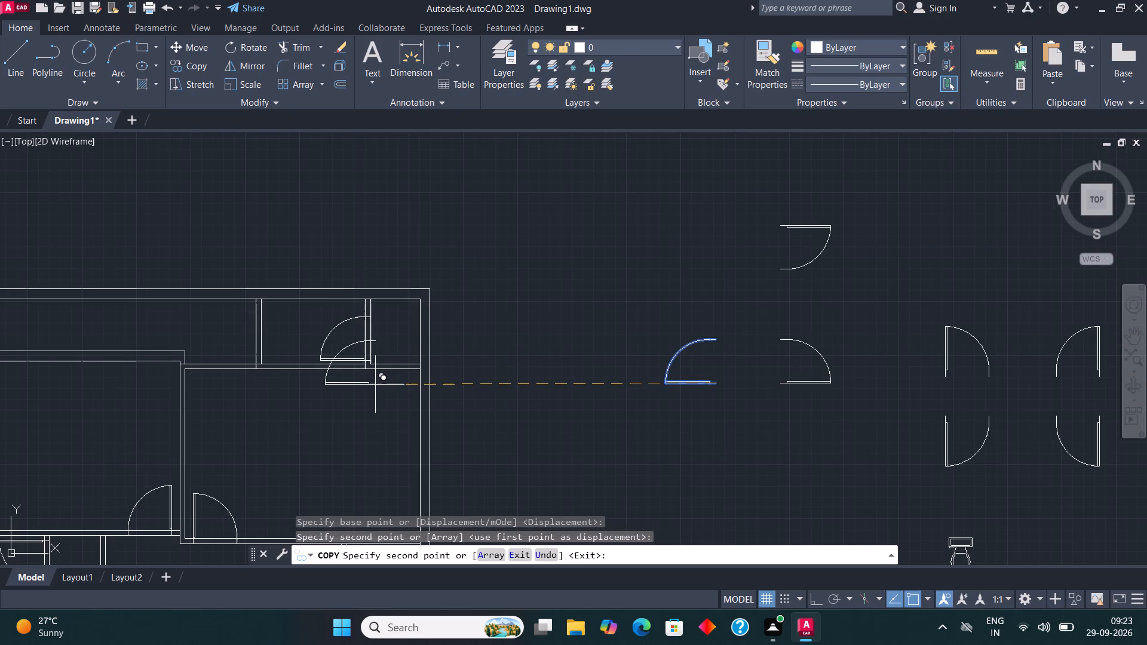
key("Escape")
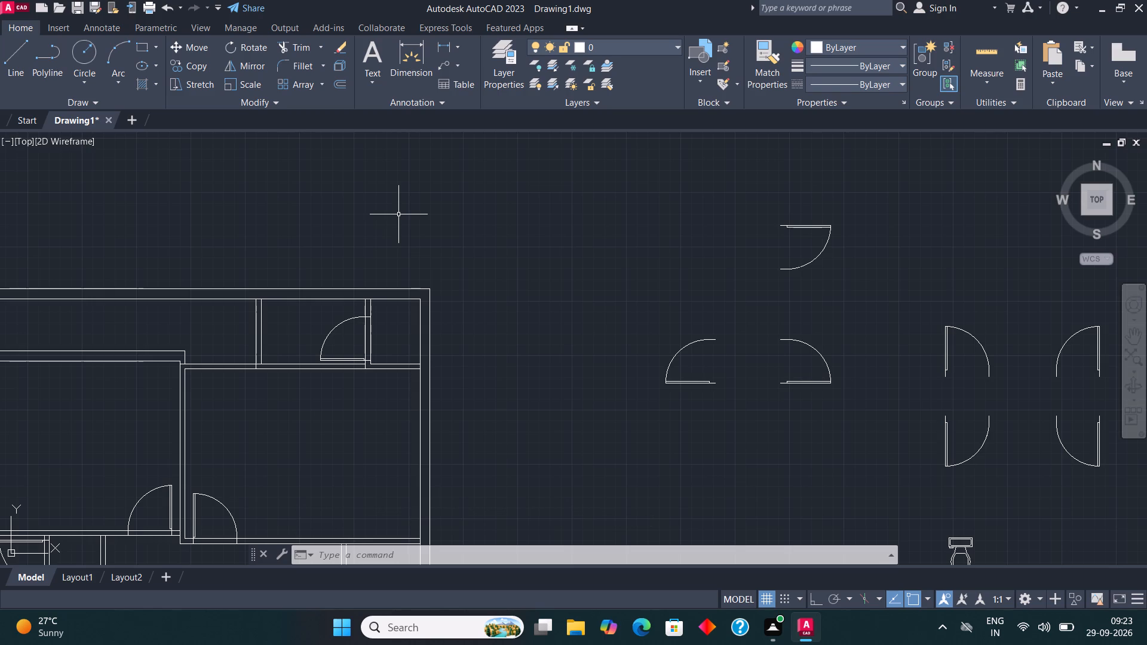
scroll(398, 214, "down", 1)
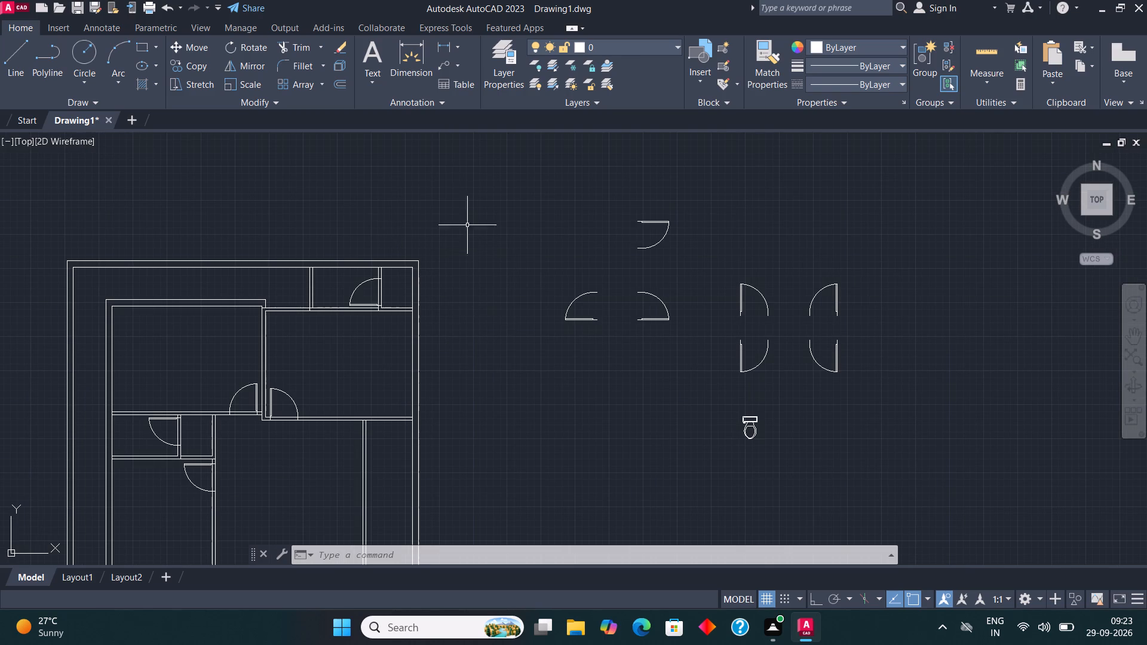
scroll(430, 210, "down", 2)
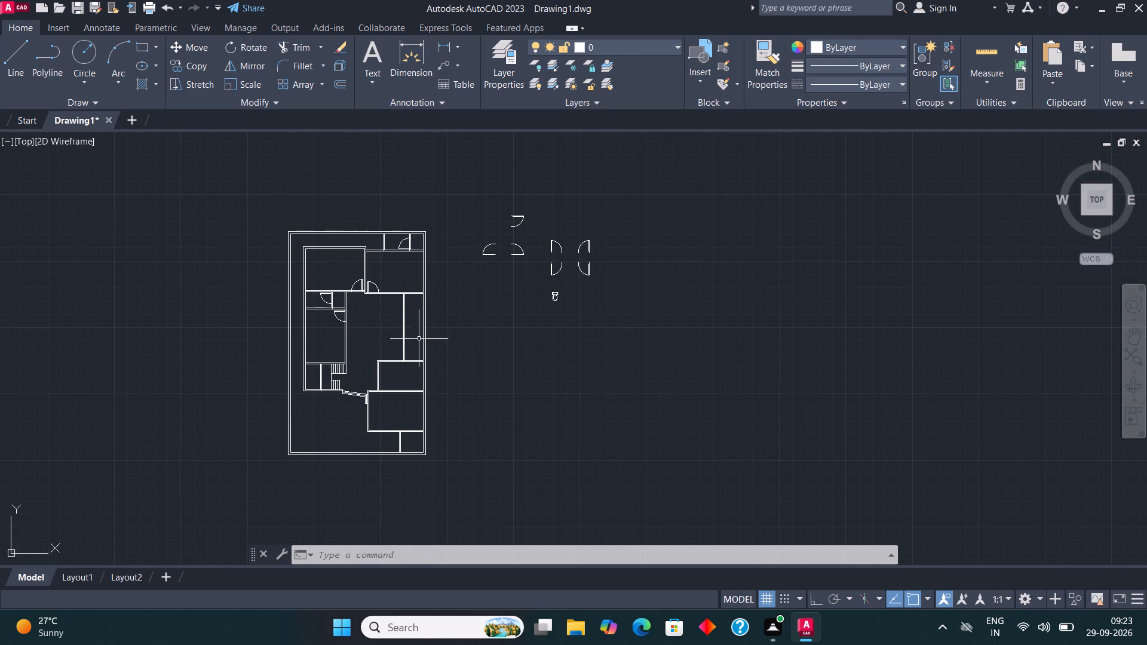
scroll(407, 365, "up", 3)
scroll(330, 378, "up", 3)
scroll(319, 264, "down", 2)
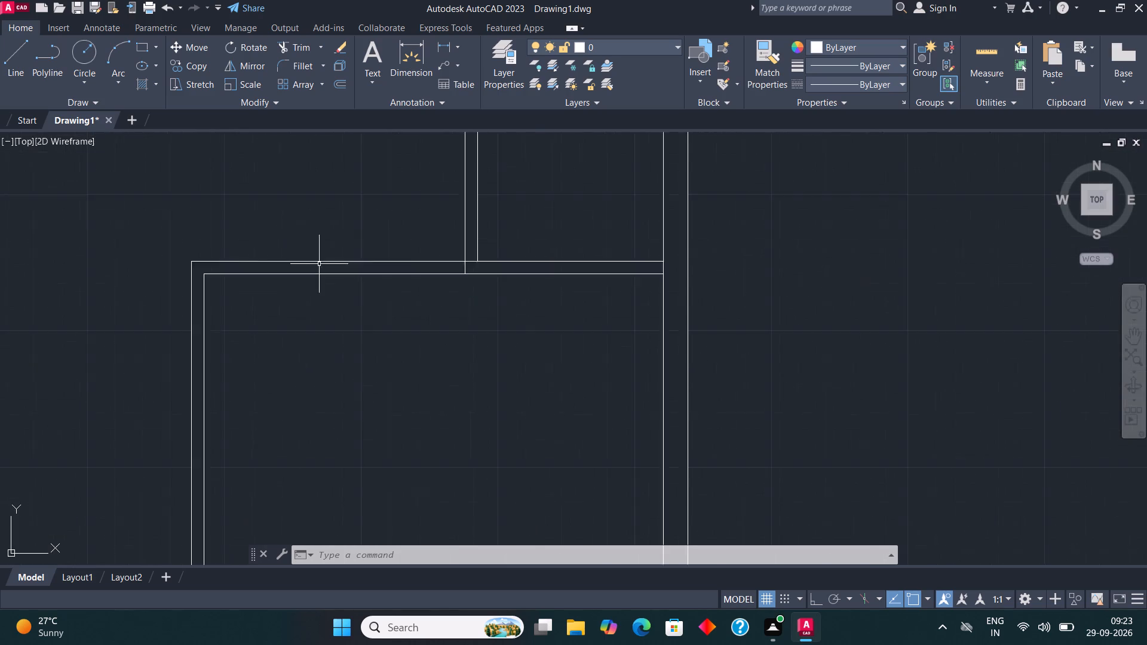
Draw two short diagonal lines across the top and left walls near the upper-left corner of the room above the large lower-right room.
scroll(319, 264, "down", 1)
scroll(301, 318, "up", 2)
left_click(17, 57)
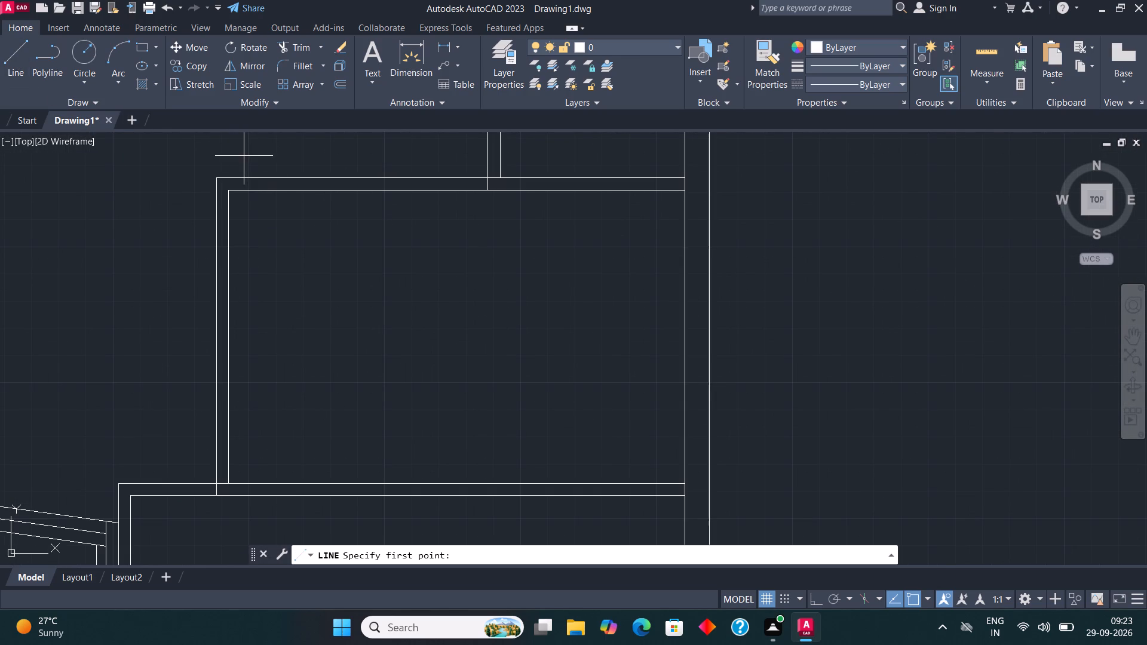
scroll(244, 156, "up", 1)
left_click(318, 192)
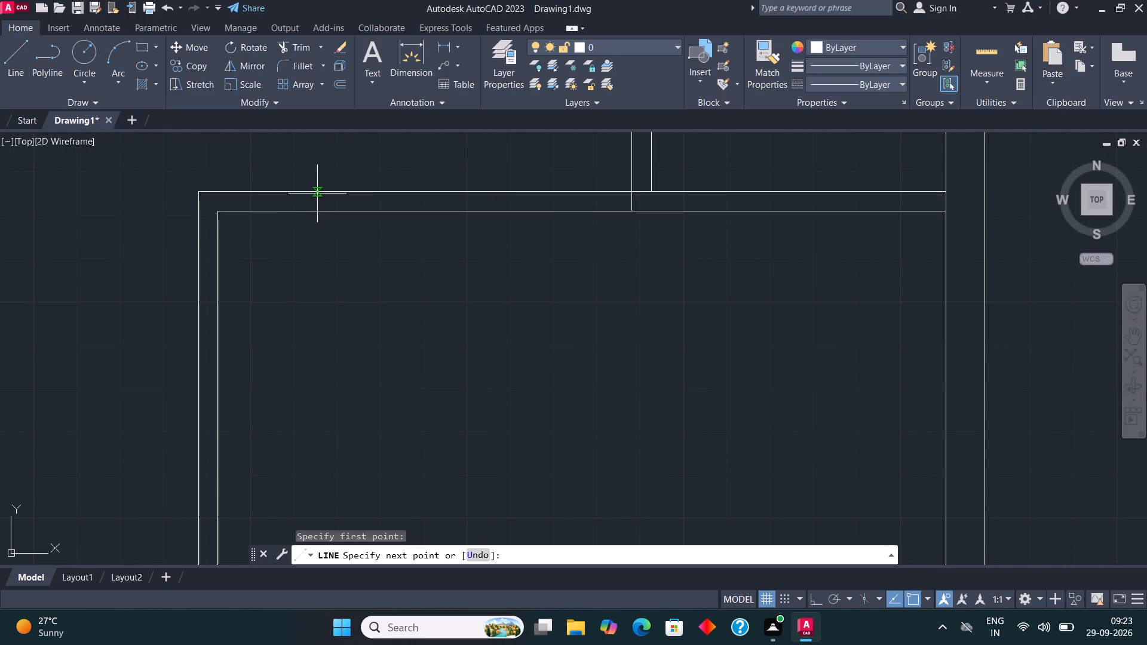
left_click(287, 224)
left_click(14, 48)
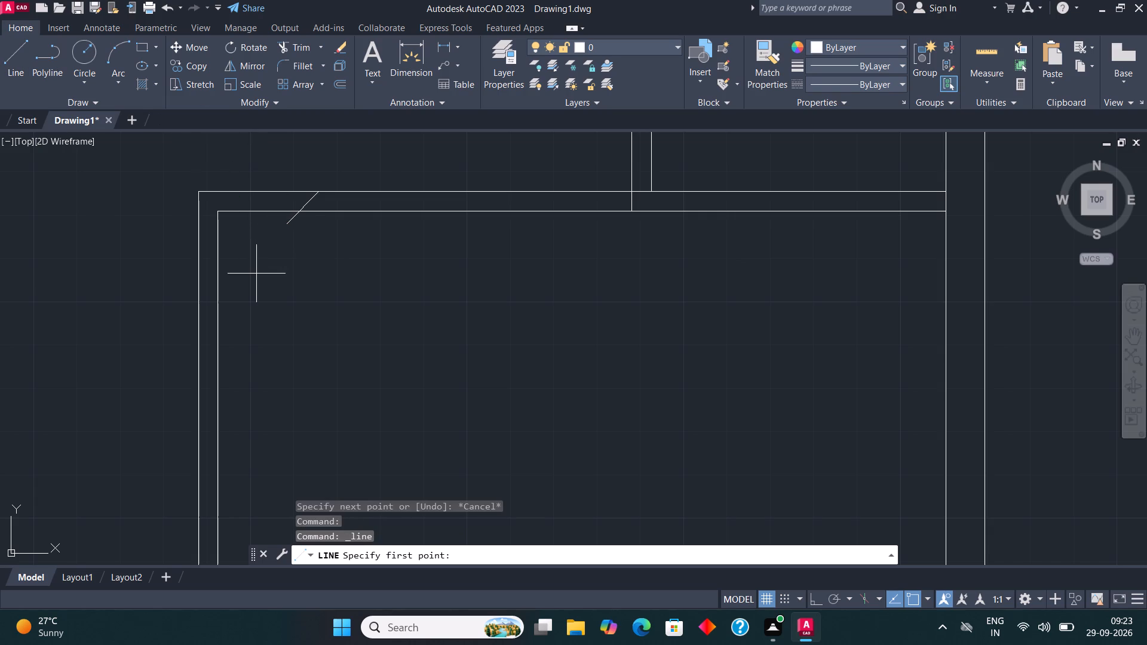
left_click(200, 331)
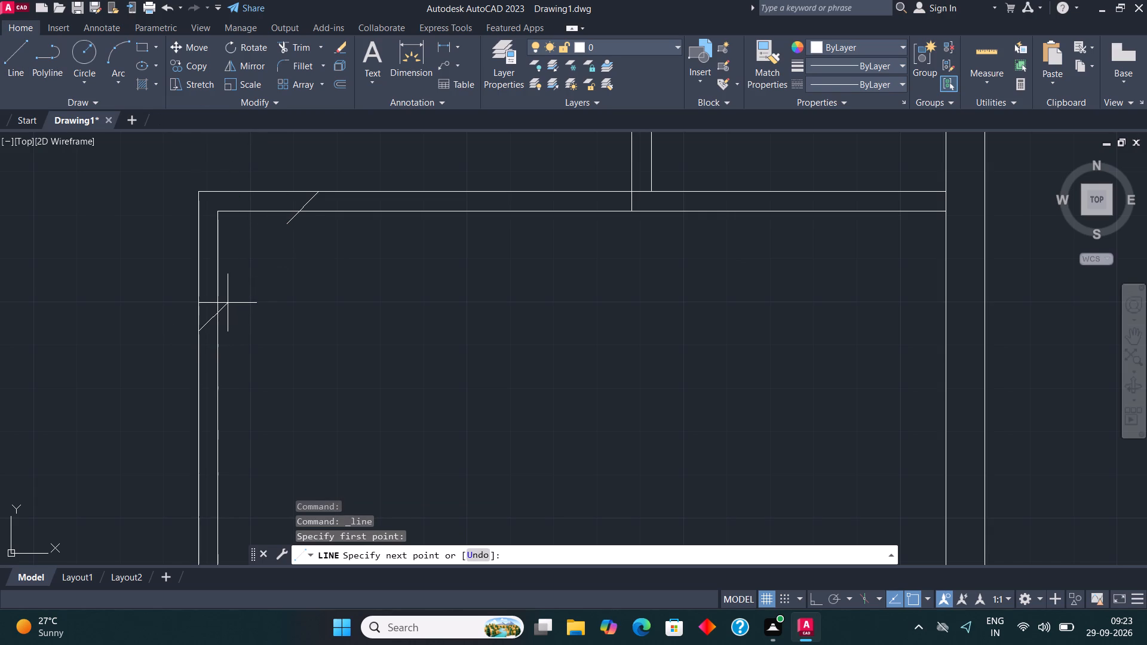
left_click(228, 303)
key("Escape")
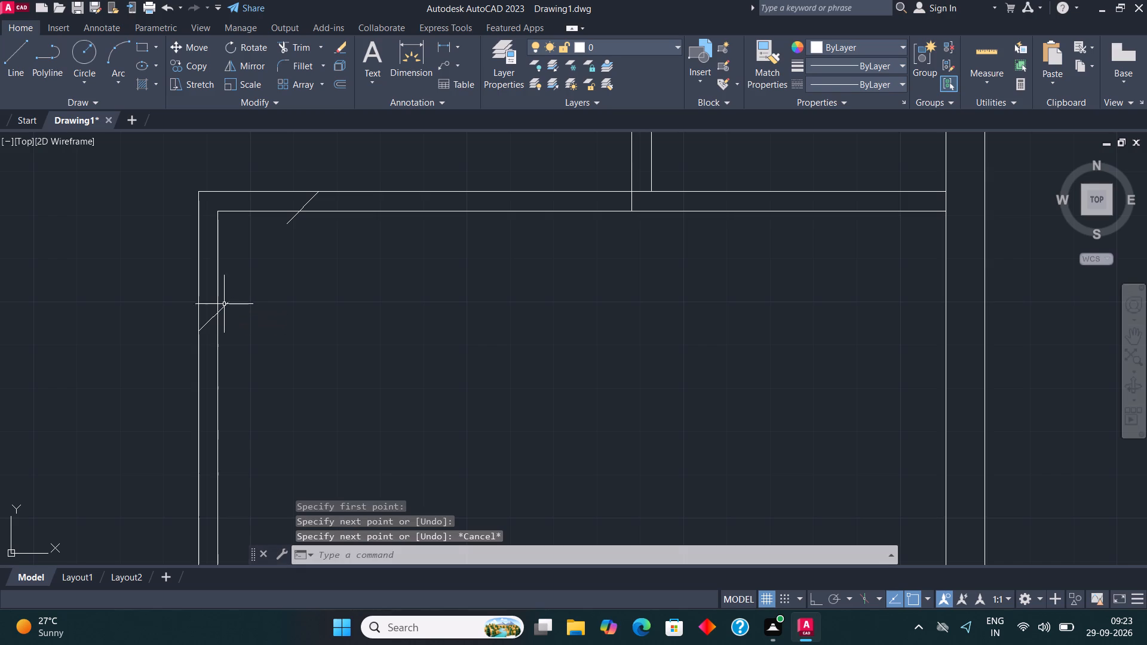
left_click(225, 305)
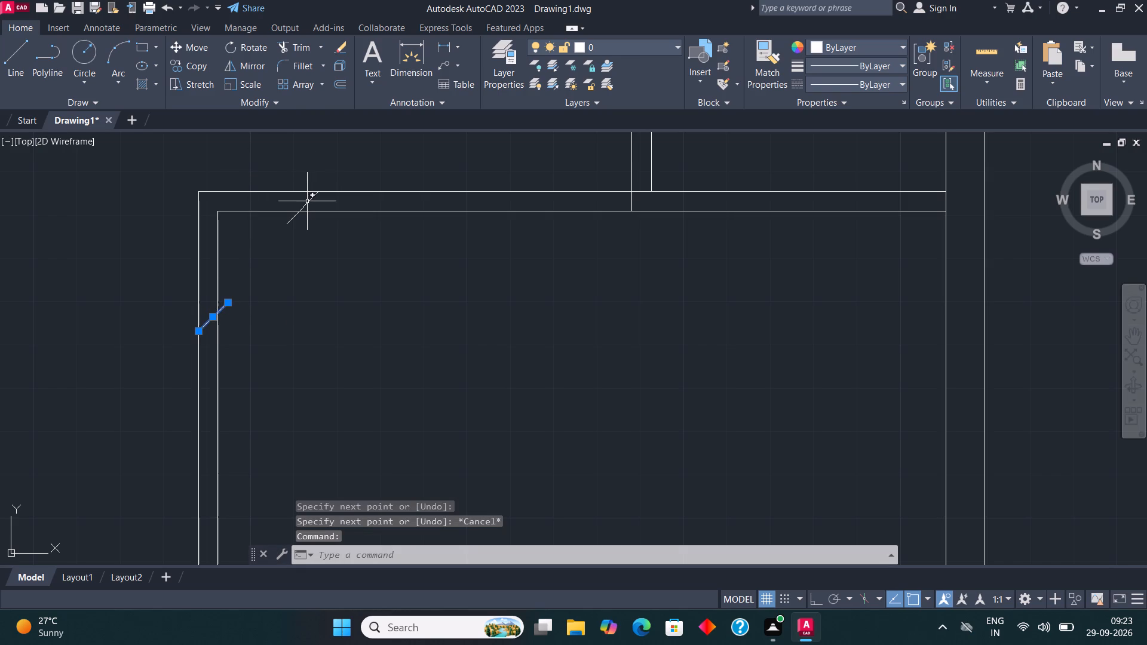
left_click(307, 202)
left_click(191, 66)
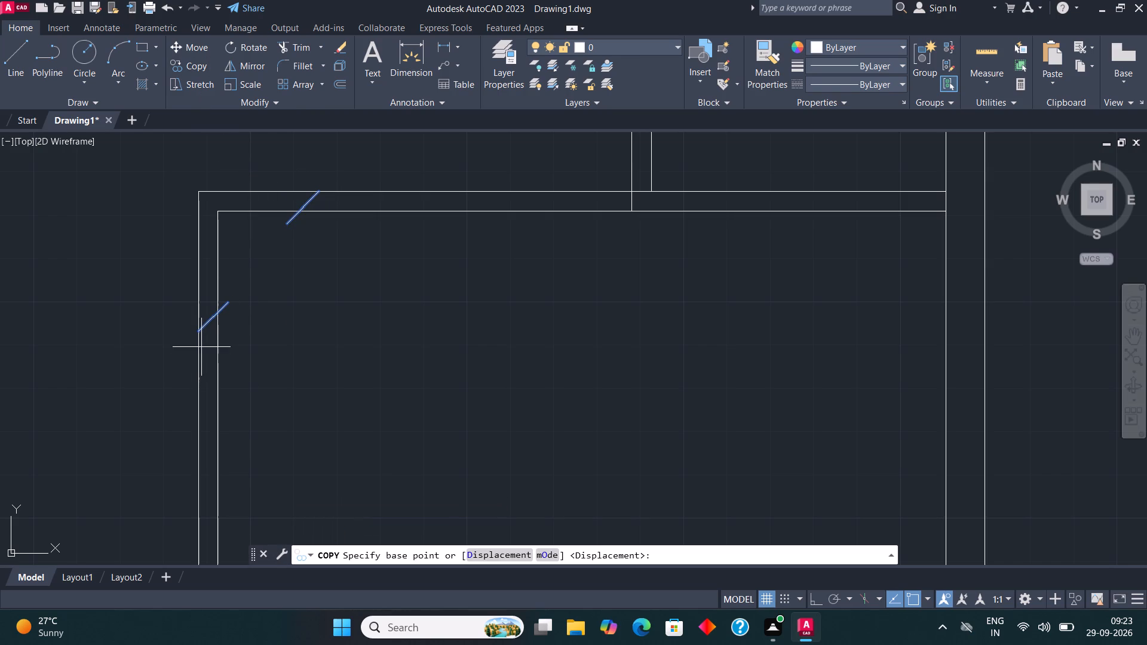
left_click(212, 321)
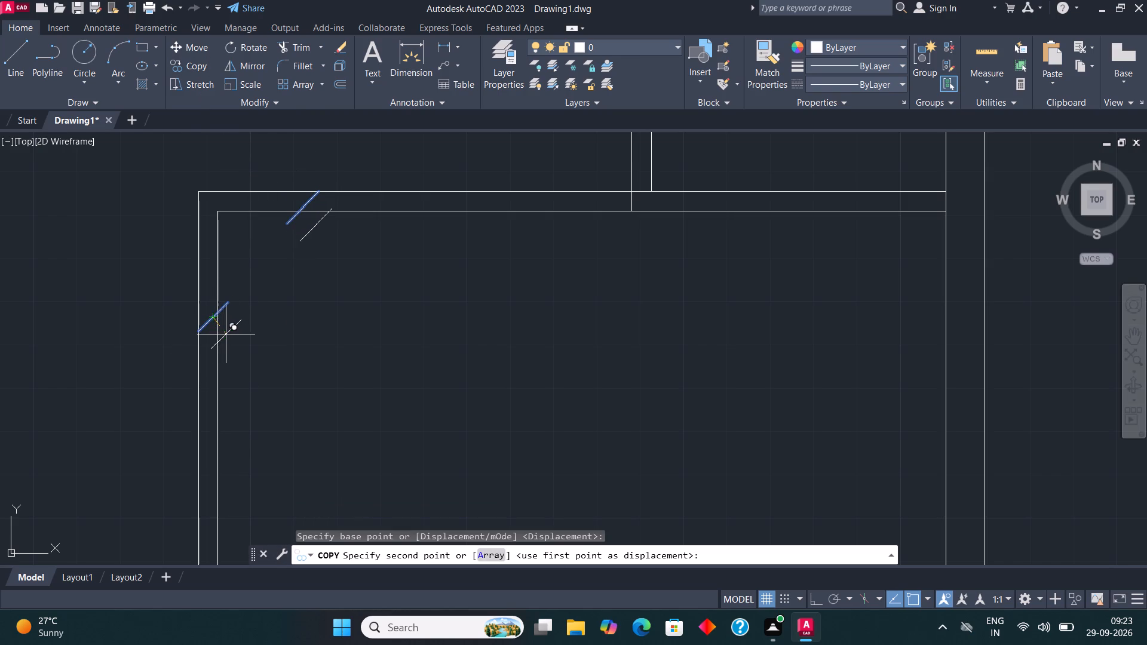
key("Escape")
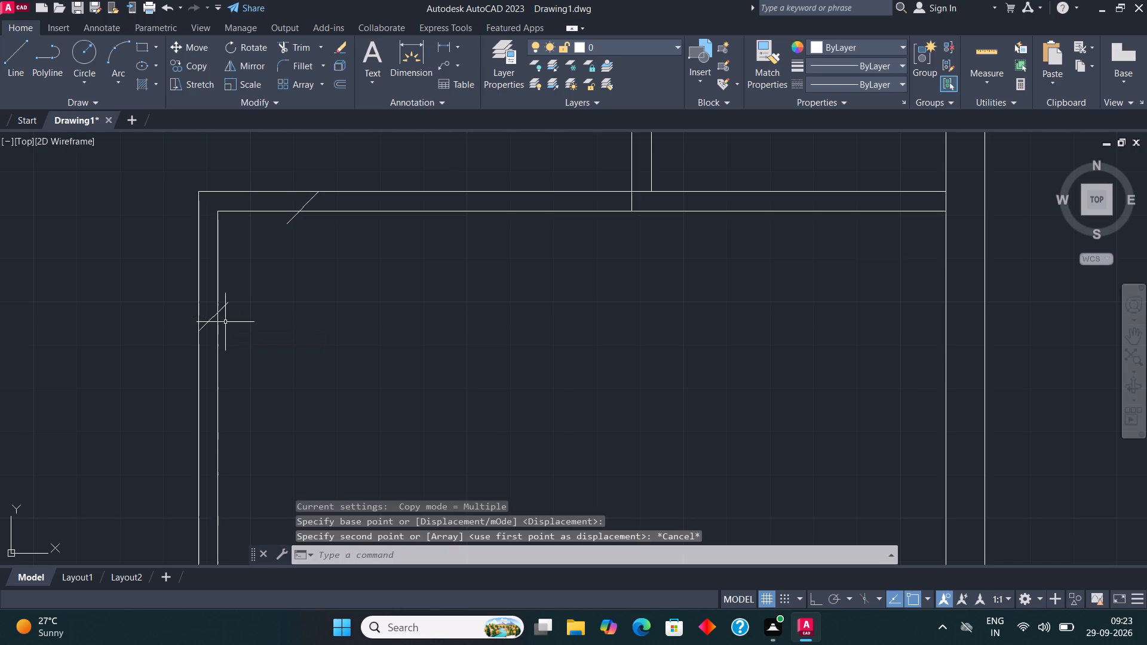
Offset both diagonal lines 4.5" toward the inside of the room.
left_click(207, 319)
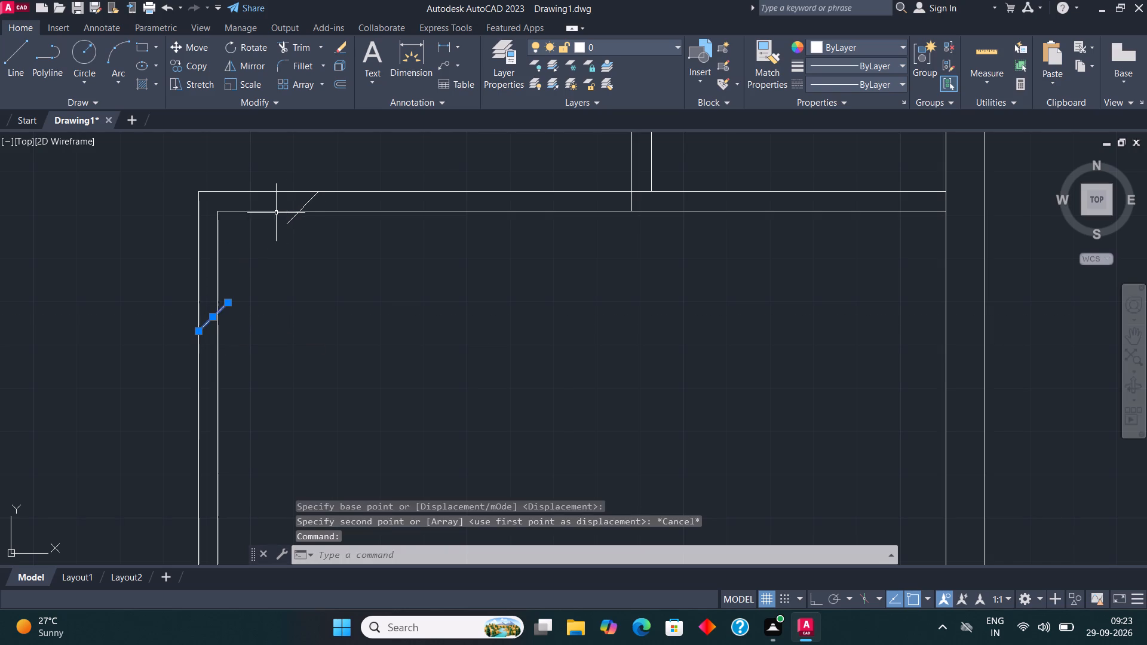
left_click(302, 205)
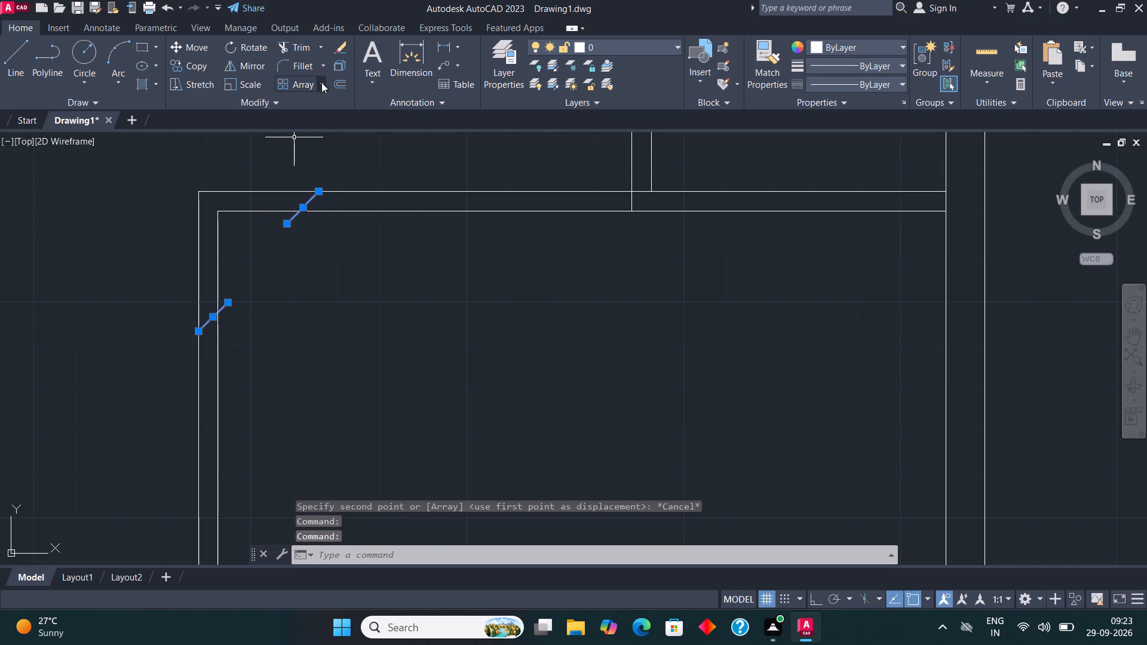
left_click(341, 85)
left_click(231, 305)
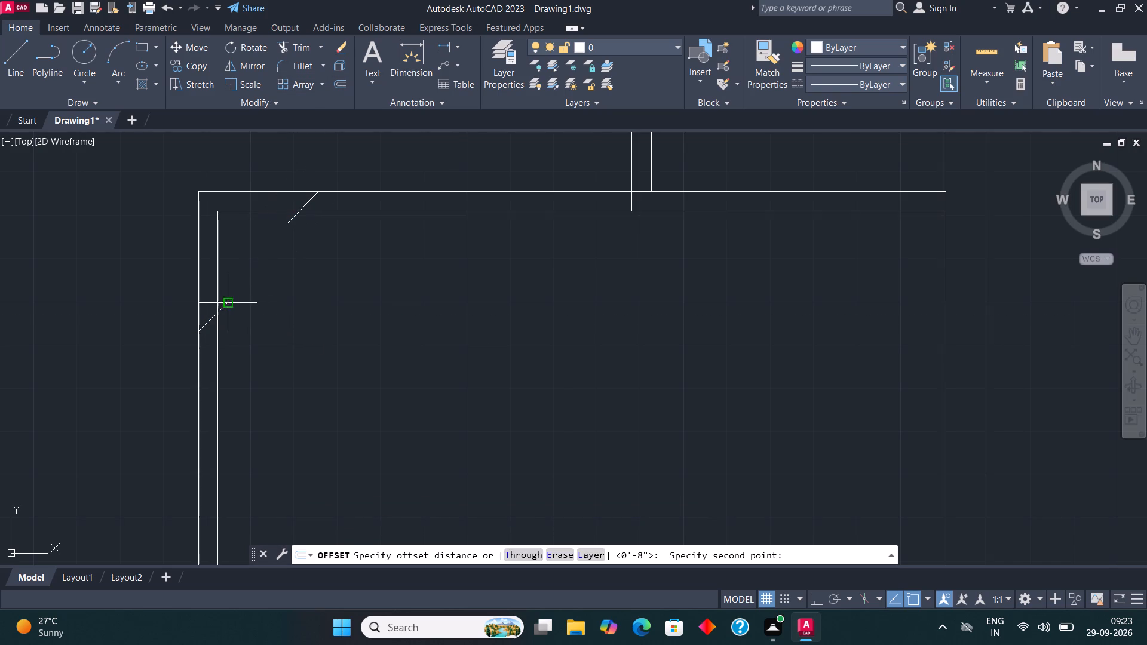
type("4.5\"")
key("Return")
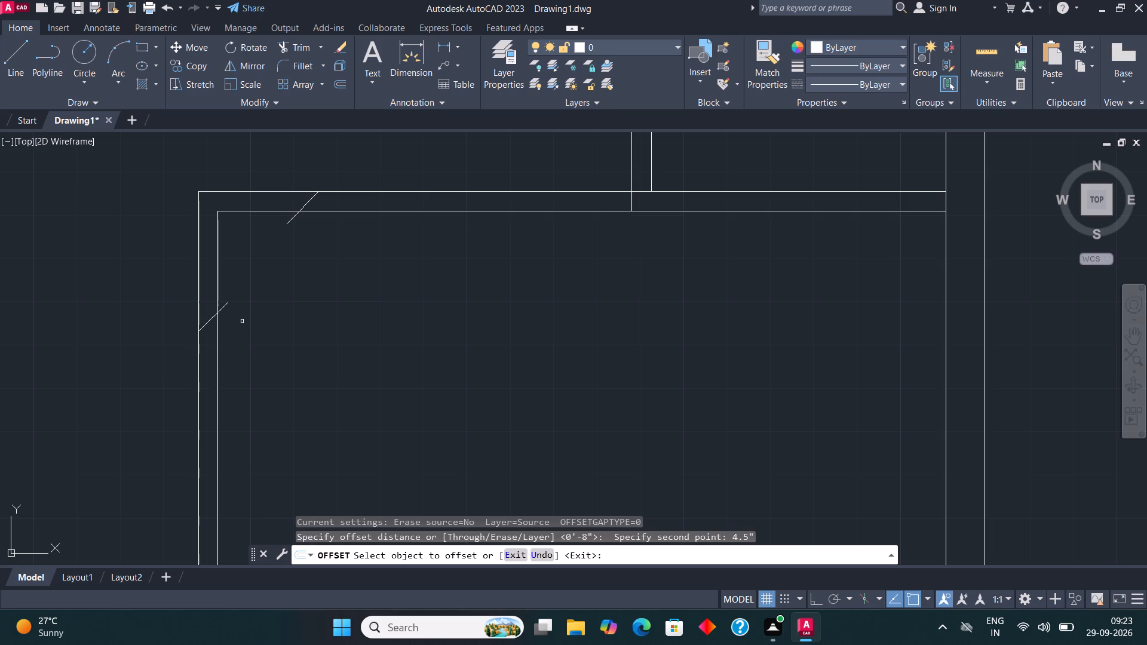
left_click(224, 305)
left_click(252, 330)
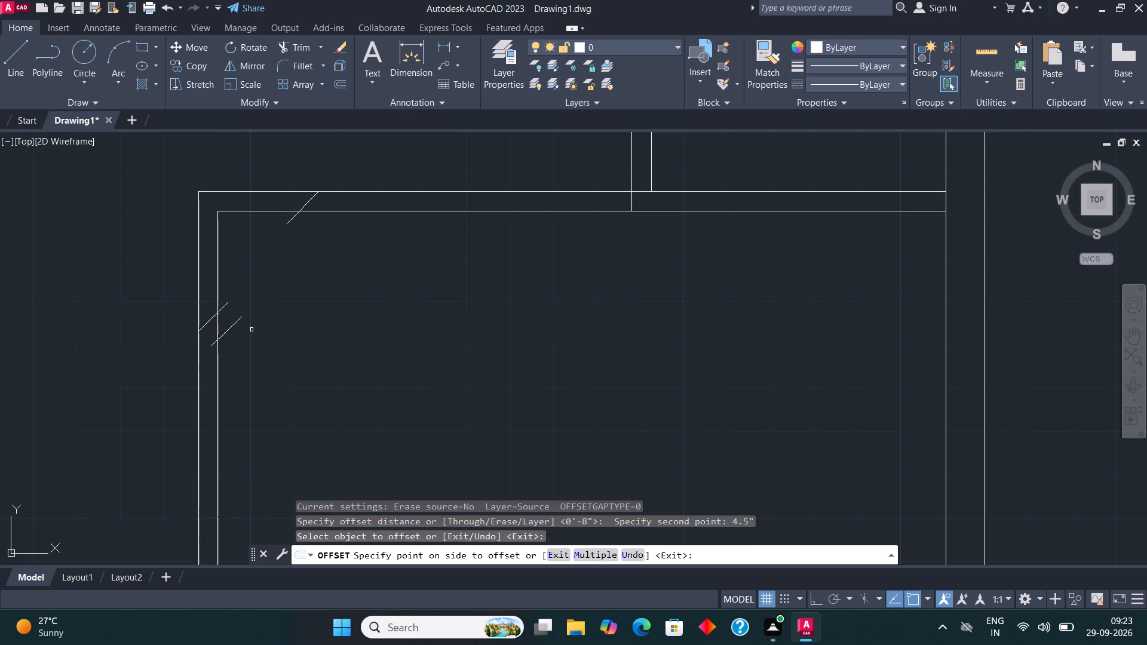
left_click(294, 219)
left_click(324, 253)
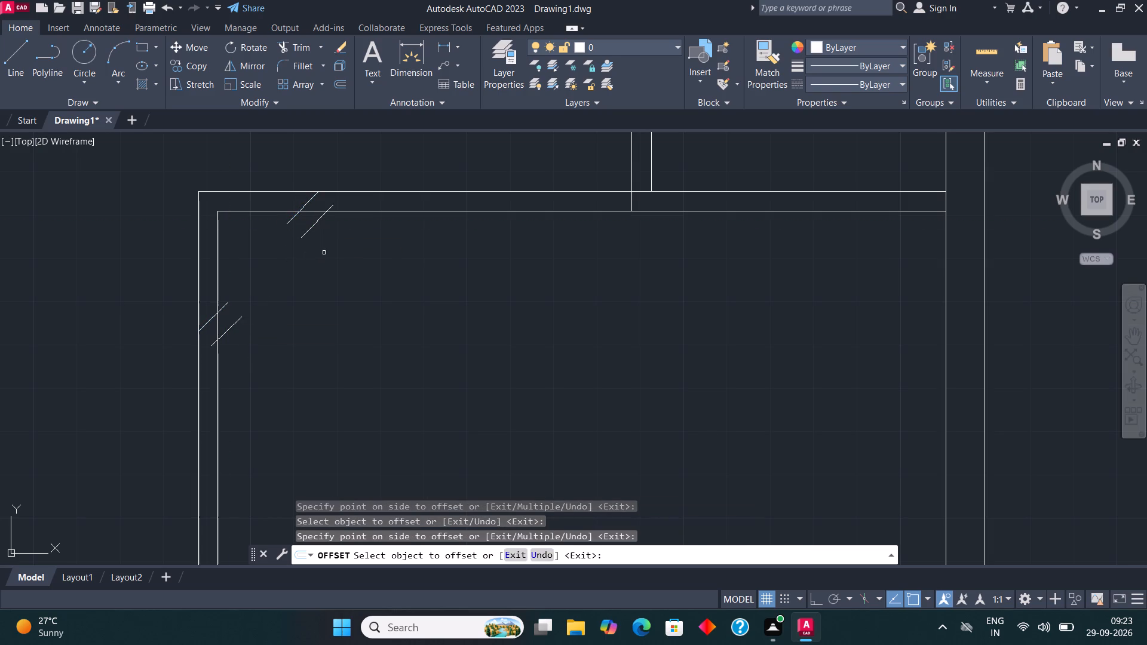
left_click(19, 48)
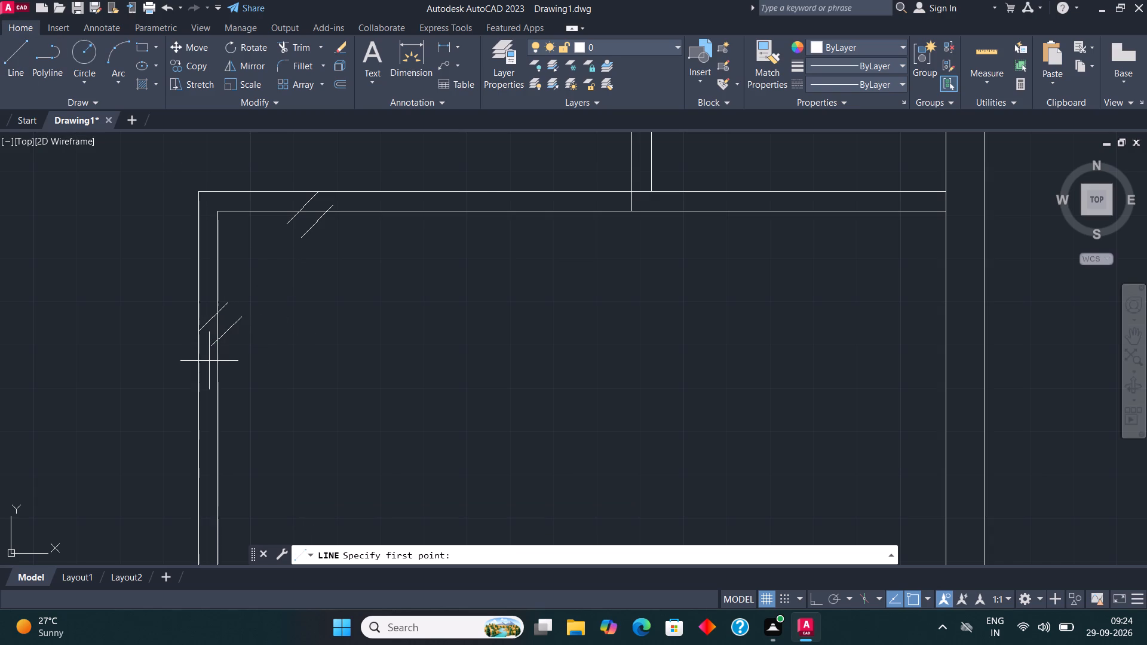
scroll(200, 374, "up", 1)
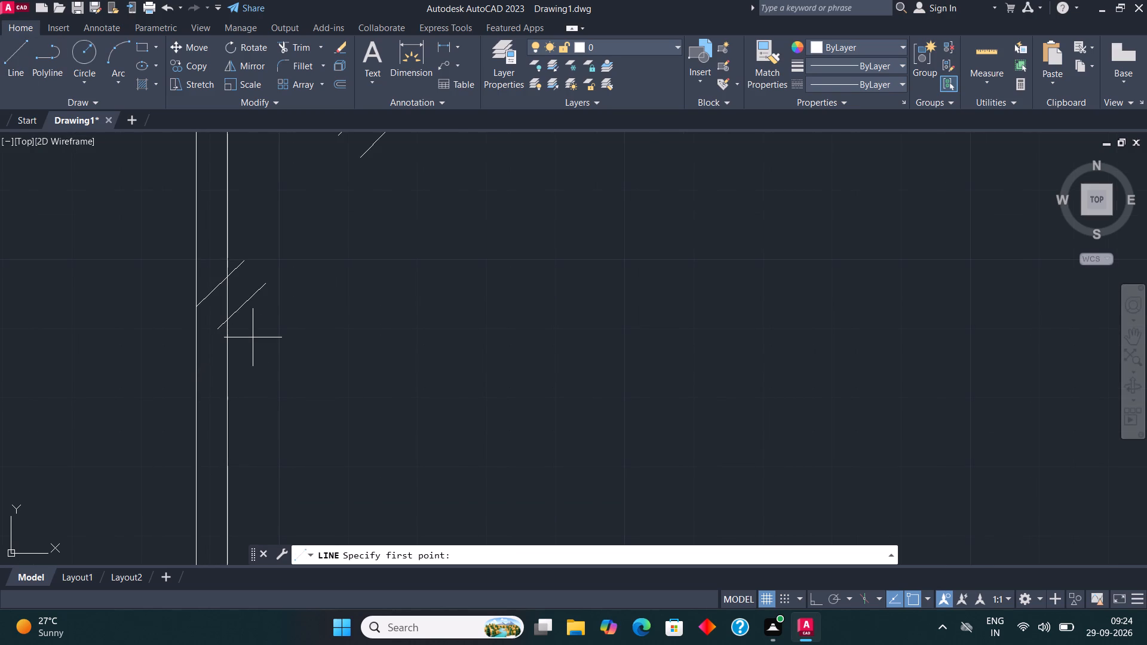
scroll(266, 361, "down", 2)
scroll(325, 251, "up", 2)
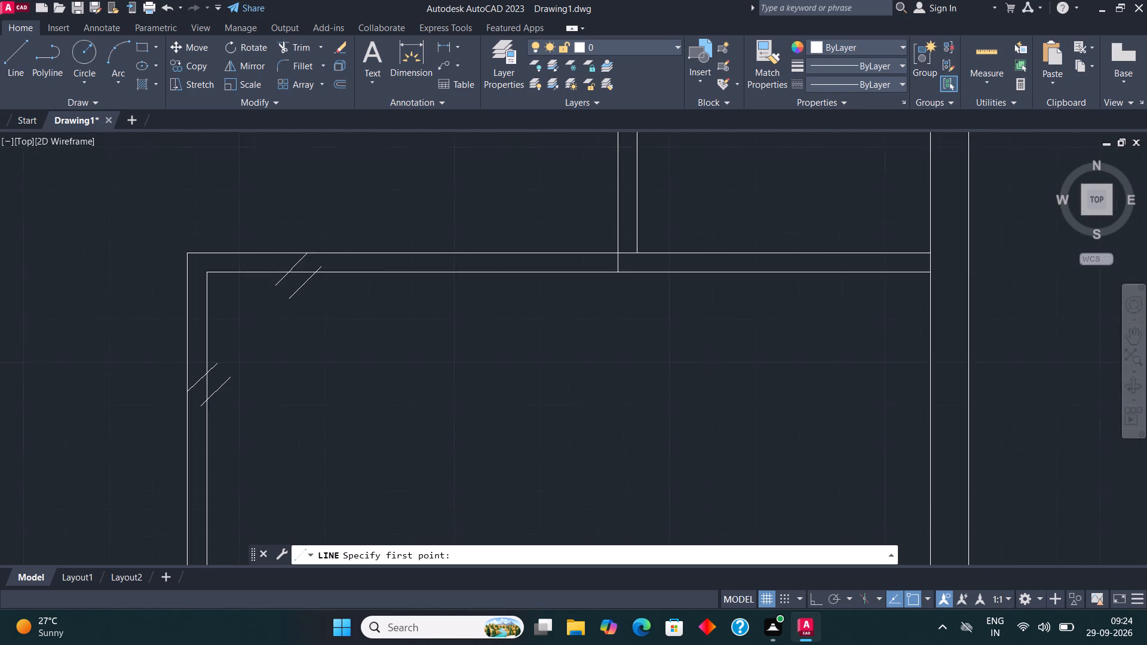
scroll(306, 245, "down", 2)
Trim the offset diagonals' ends inside the walls and the inner wall lines between each diagonal pair.
left_click(292, 41)
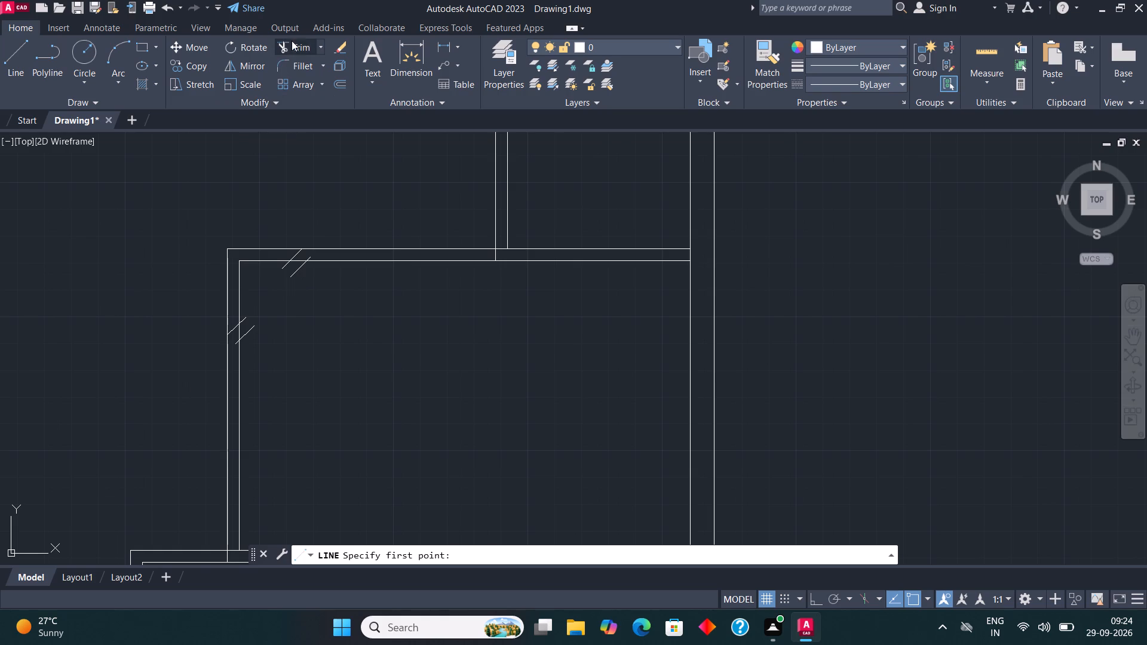
scroll(250, 348, "up", 3)
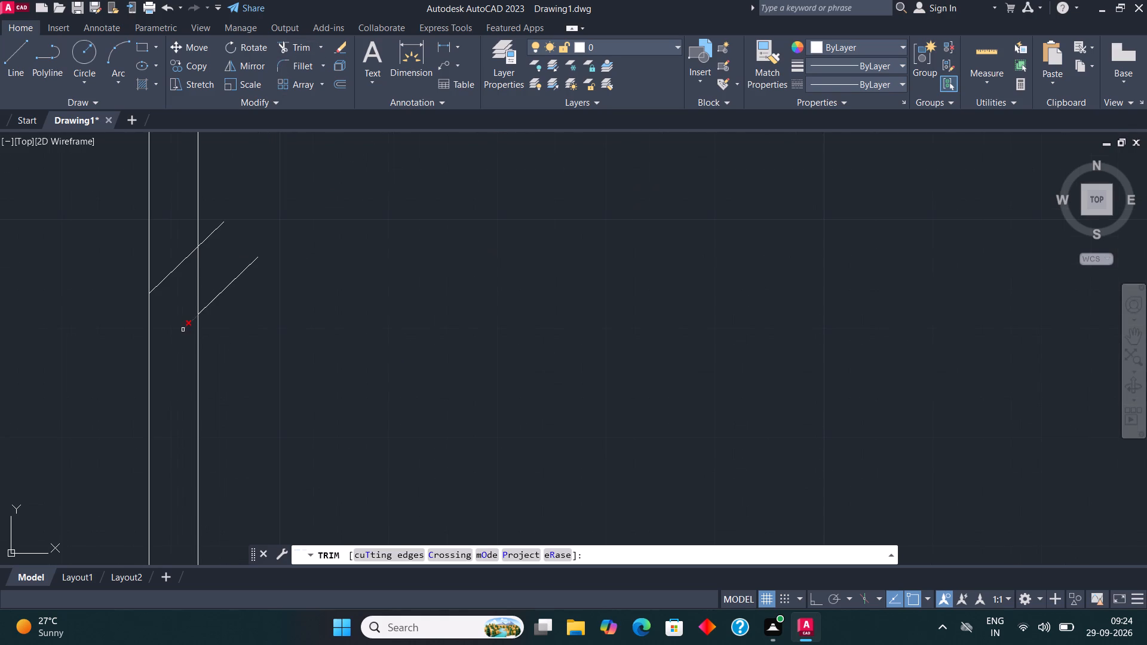
left_click(183, 330)
scroll(175, 349, "down", 1)
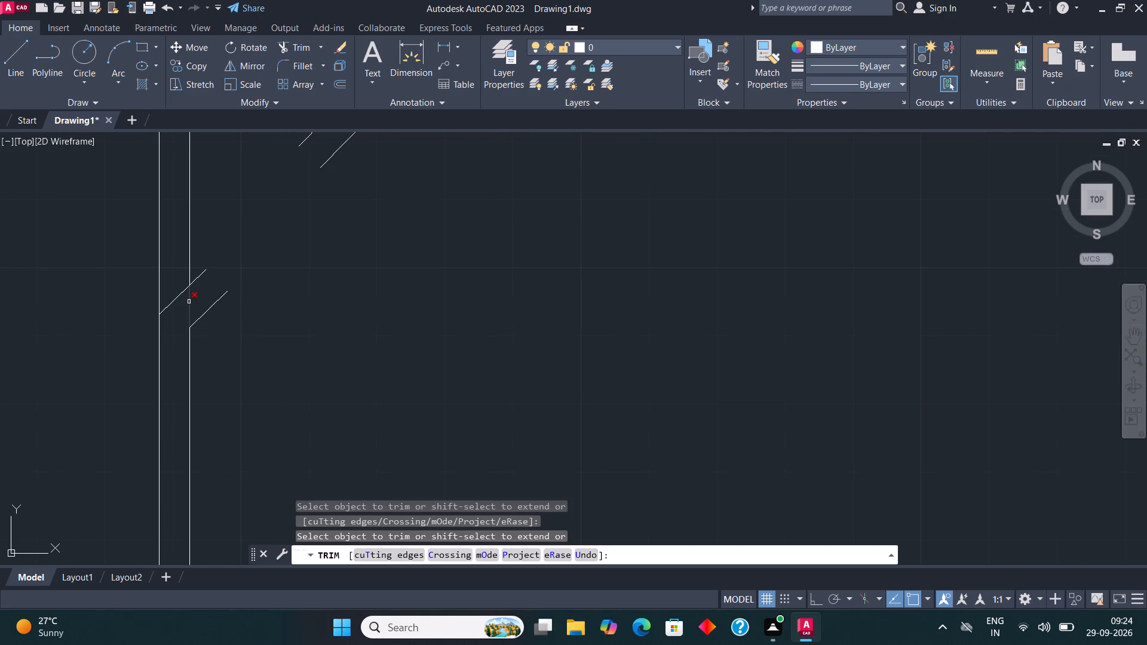
left_click(189, 302)
scroll(275, 355, "down", 2)
scroll(308, 274, "up", 1)
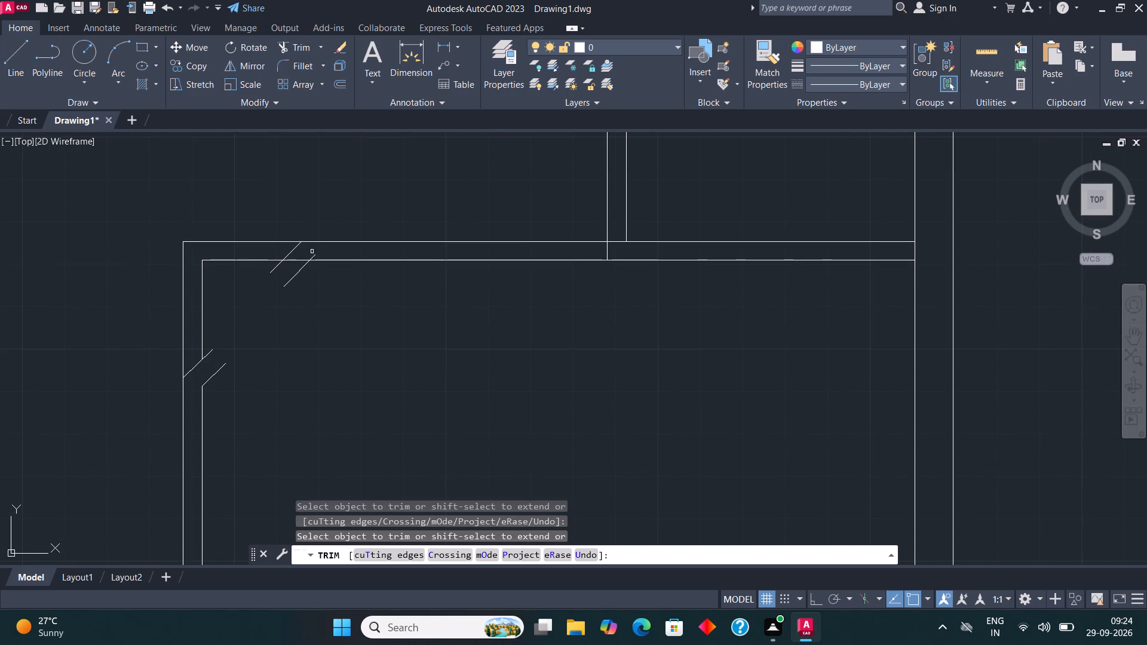
left_click(315, 256)
left_click(300, 262)
Trim away the room's upper-left wall corner between the two outer diagonals, using fence cuts across both walls.
left_click(213, 279)
left_click(154, 285)
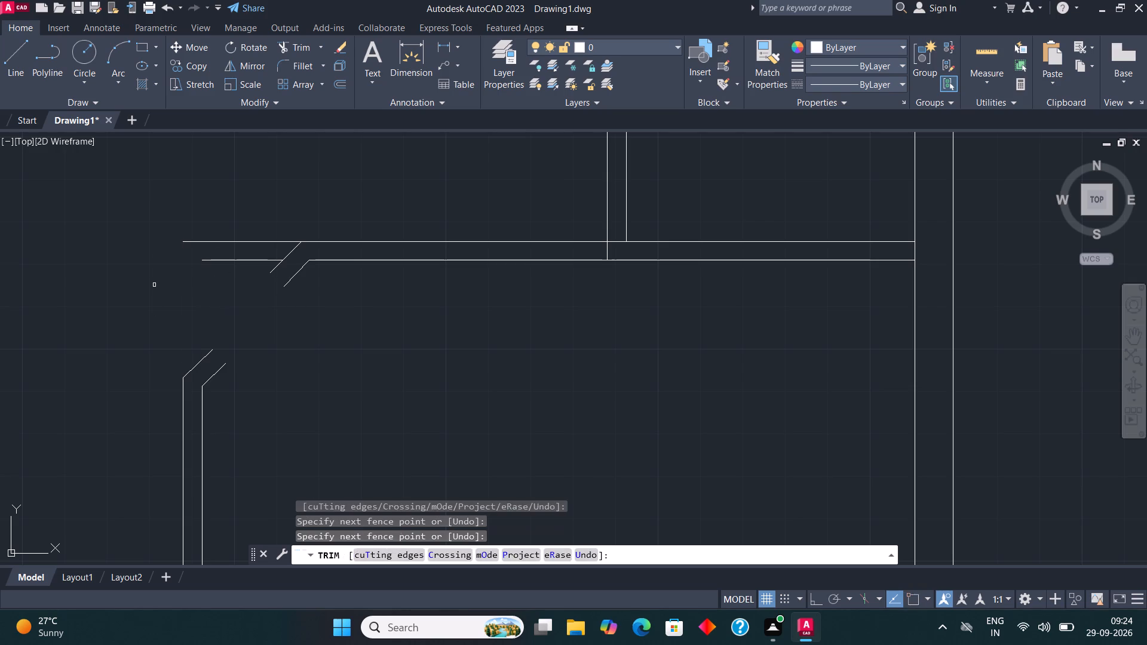
left_click(245, 277)
left_click(237, 226)
key("Escape")
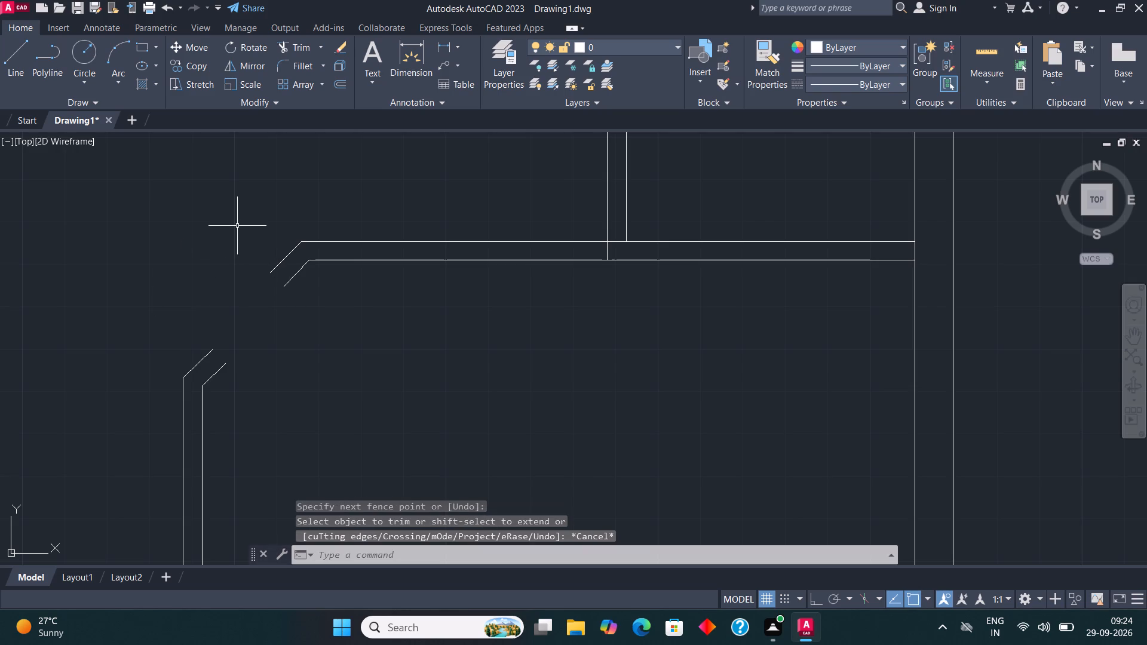
Close the open ends of both angled wall stubs with short lines between their endpoints.
left_click(22, 67)
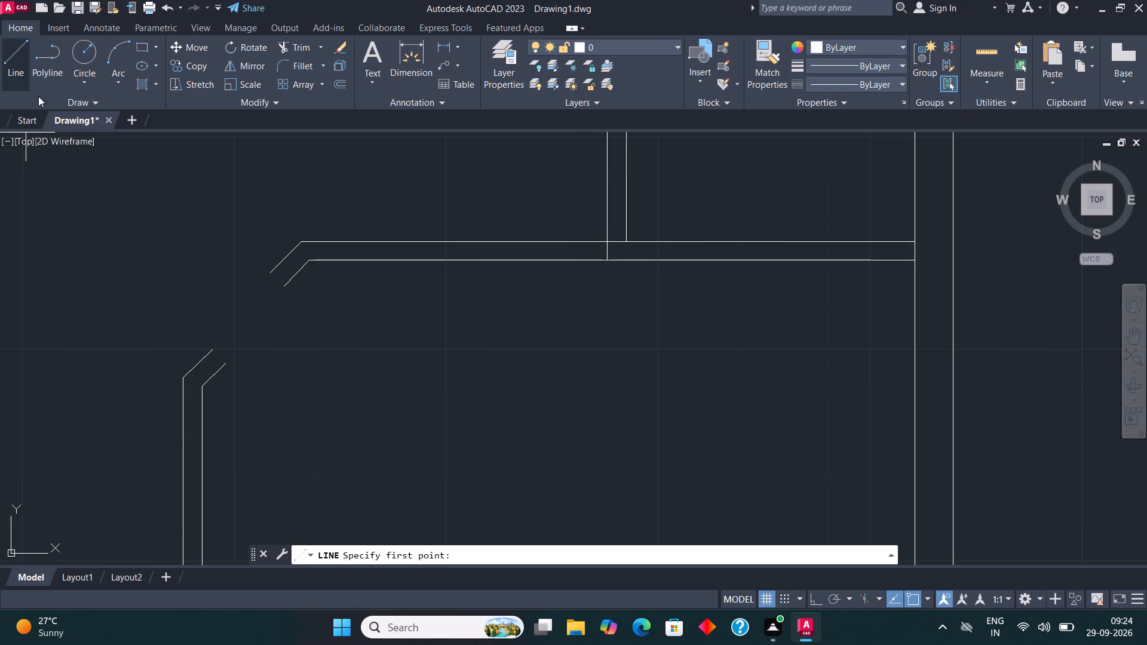
scroll(219, 367, "up", 2)
left_click(200, 328)
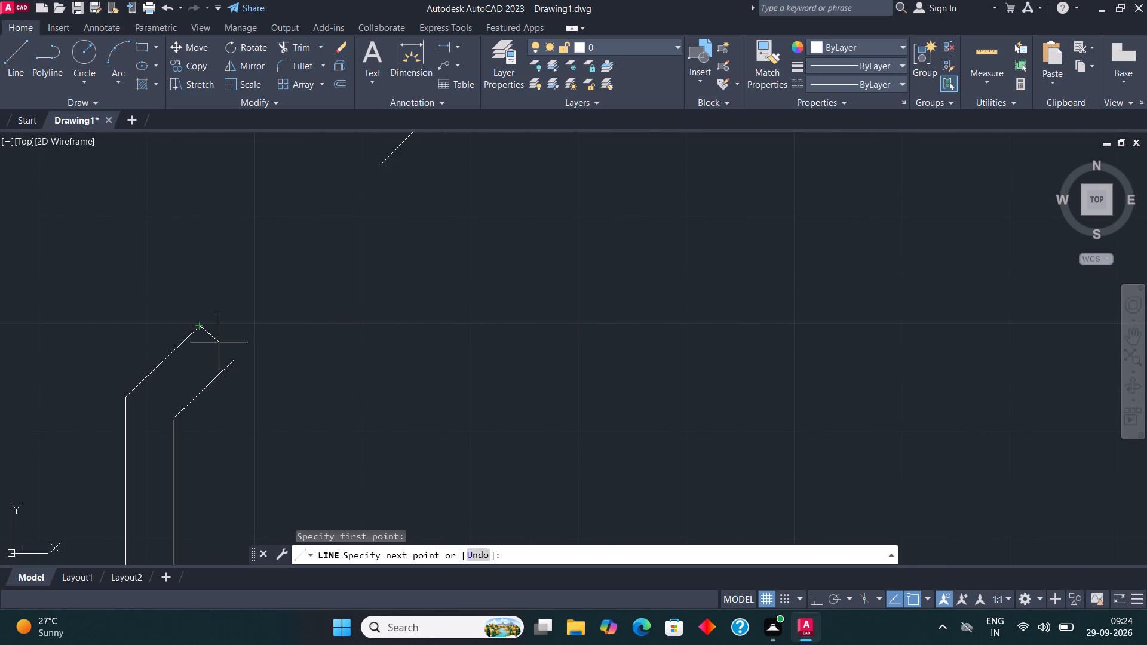
left_click(232, 358)
left_click(5, 53)
scroll(219, 350, "down", 1)
scroll(297, 208, "up", 1)
left_click(297, 209)
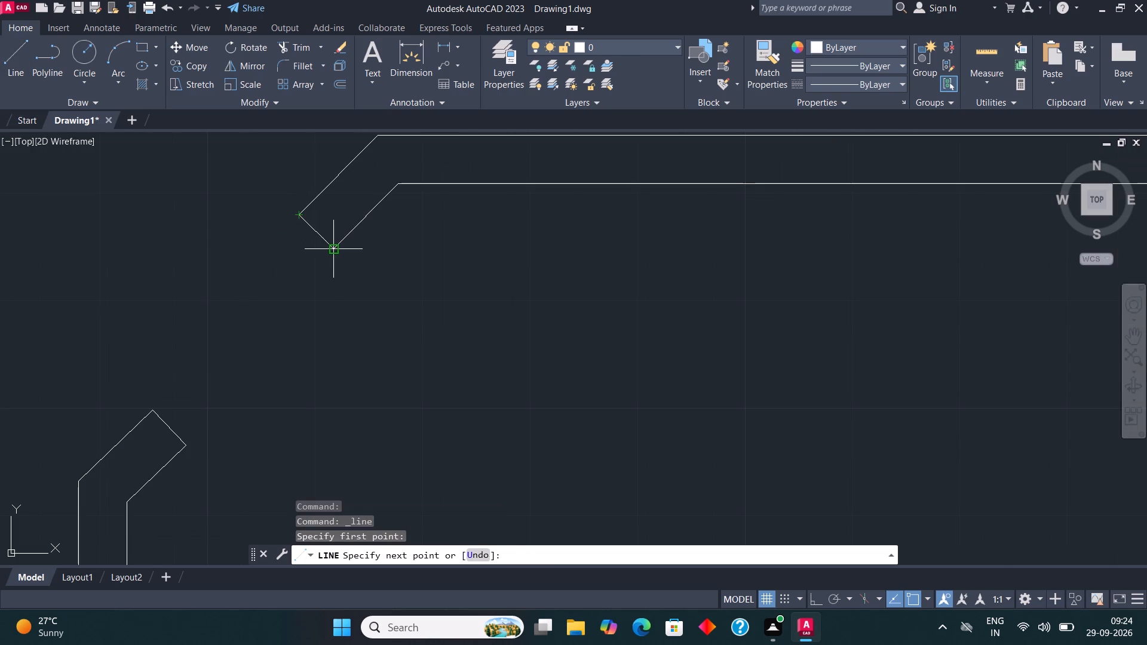
left_click(338, 251)
key("Escape")
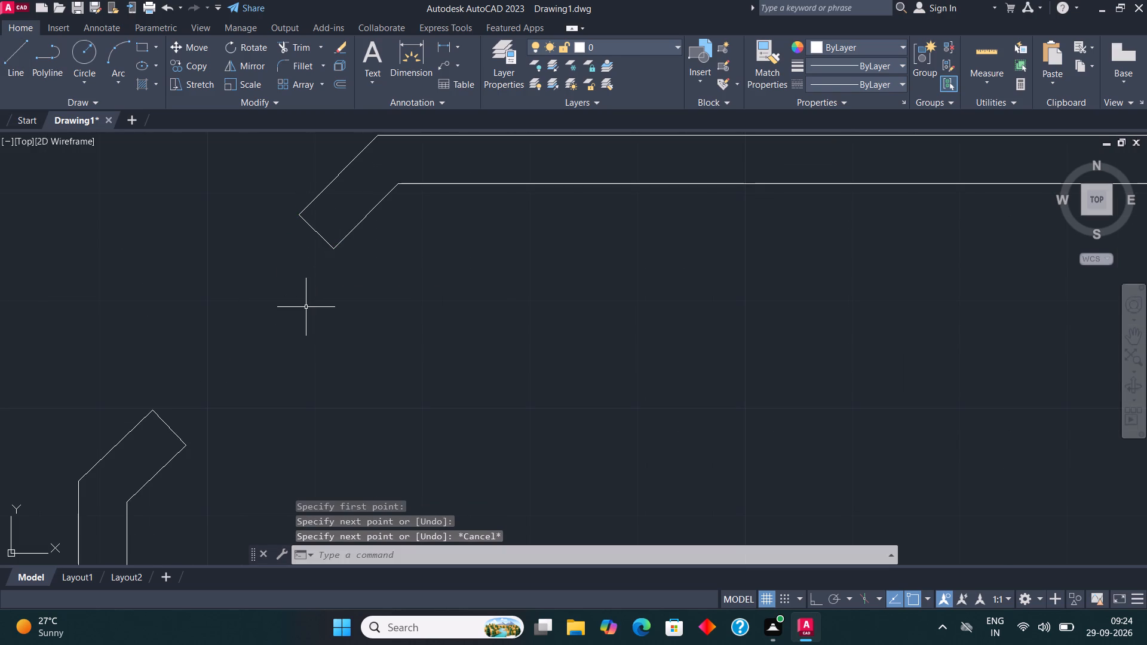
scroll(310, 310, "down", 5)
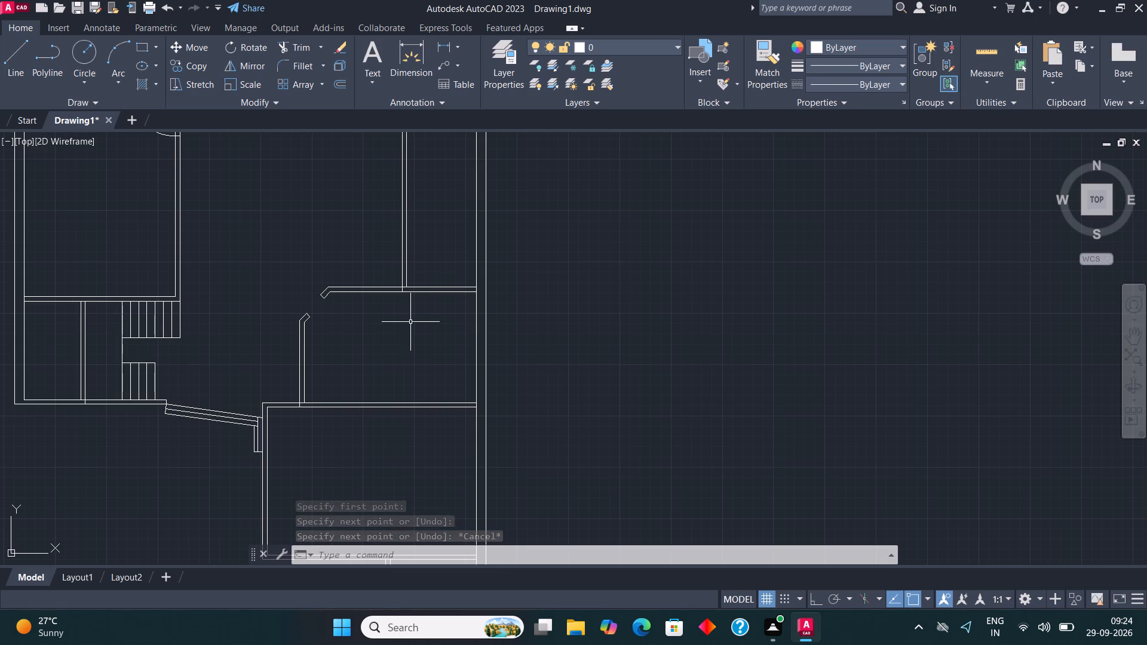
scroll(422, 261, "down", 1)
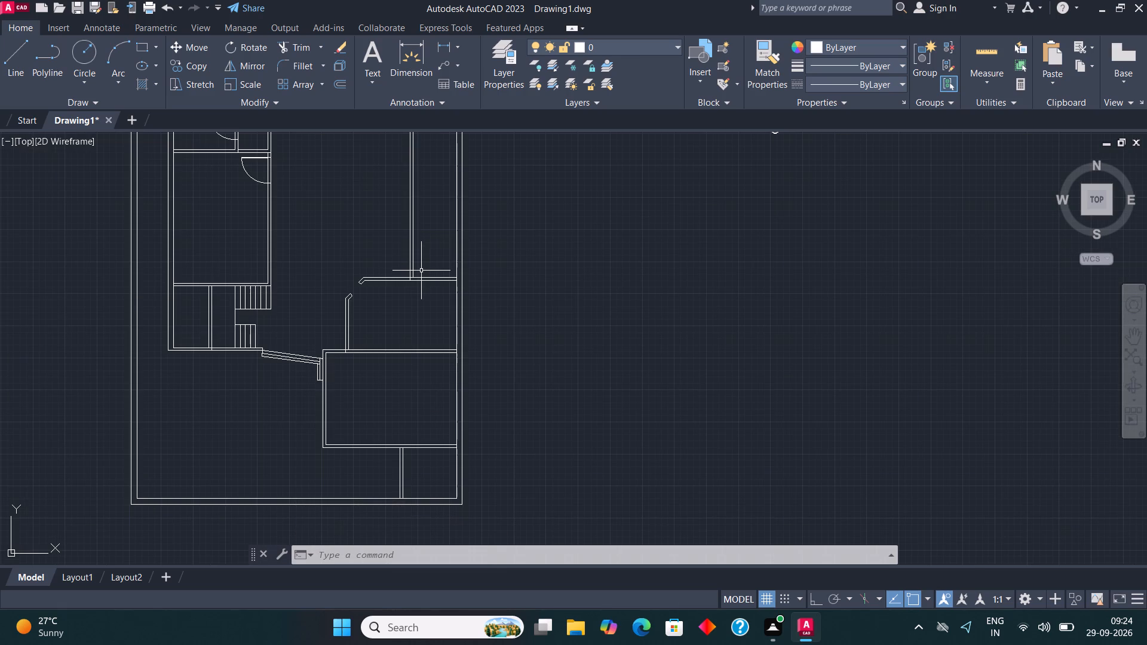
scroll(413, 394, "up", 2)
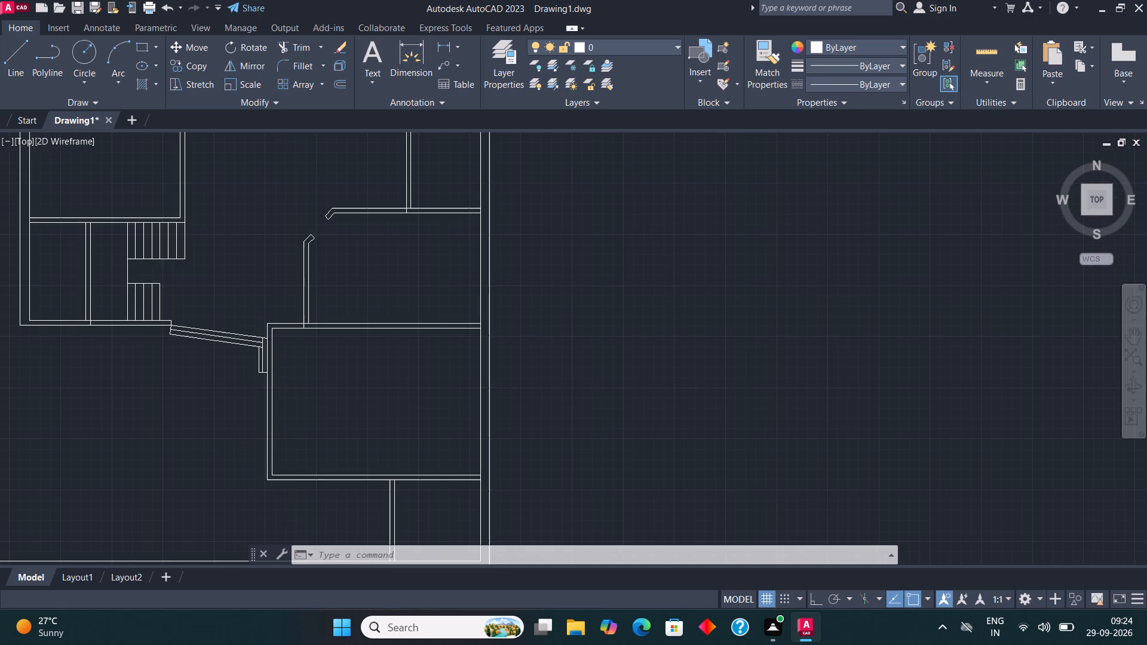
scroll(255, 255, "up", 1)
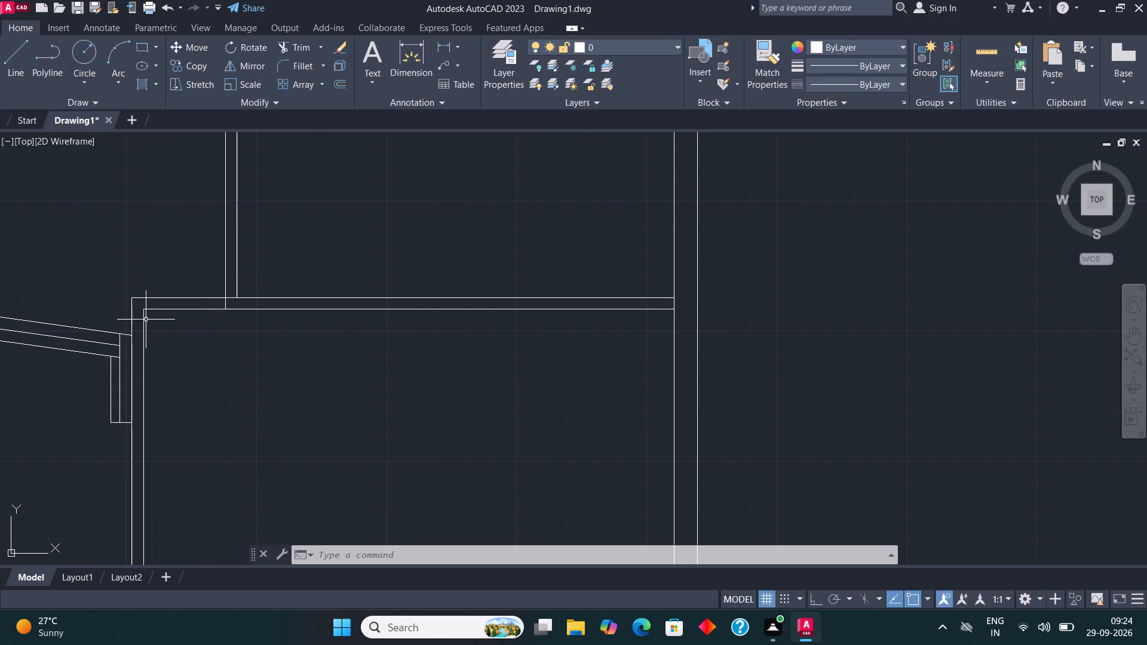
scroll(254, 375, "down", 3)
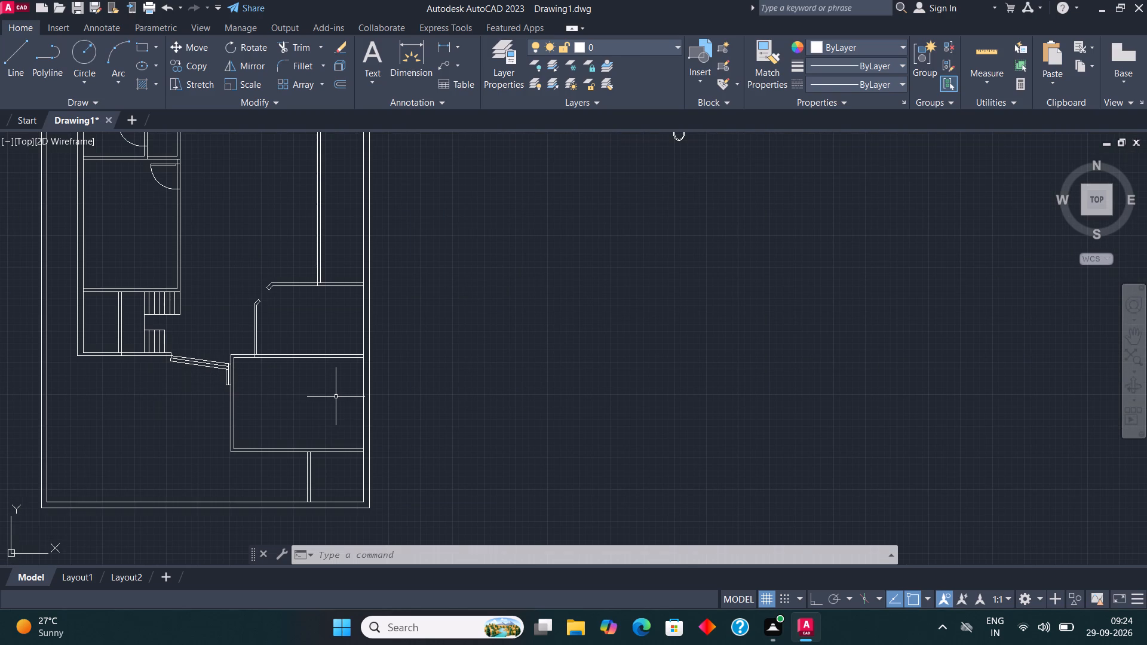
Copy the lower-right spare door block by its hinge-side end onto the bottom wall of the lower-right room, near the outer wall.
scroll(433, 420, "down", 2)
scroll(606, 254, "up", 2)
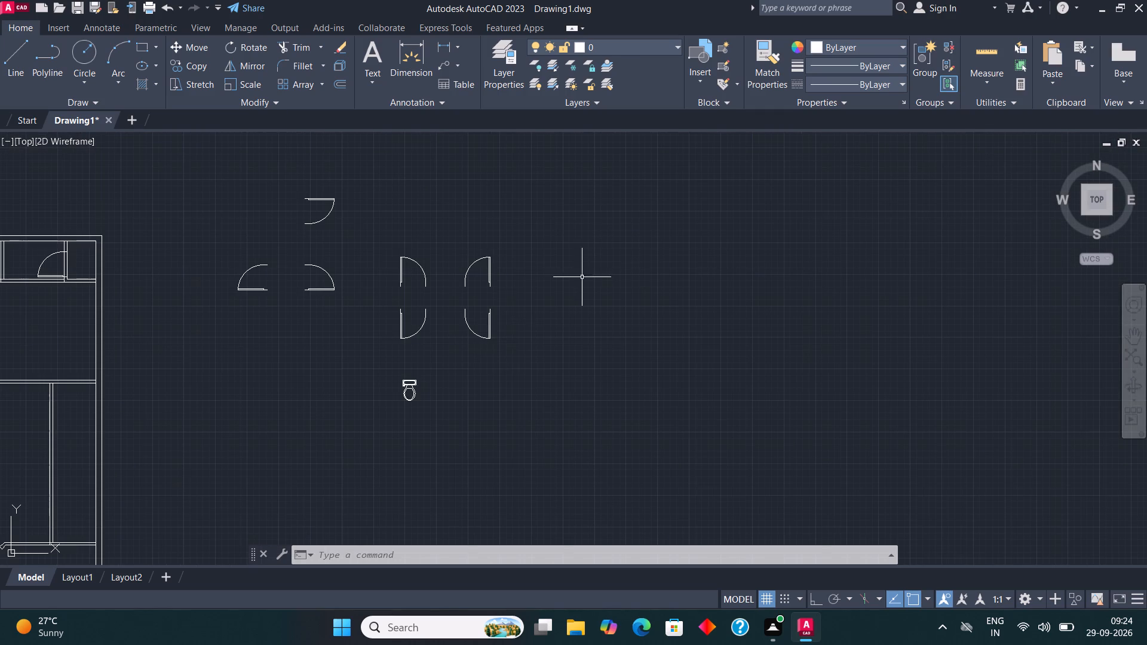
left_click(489, 318)
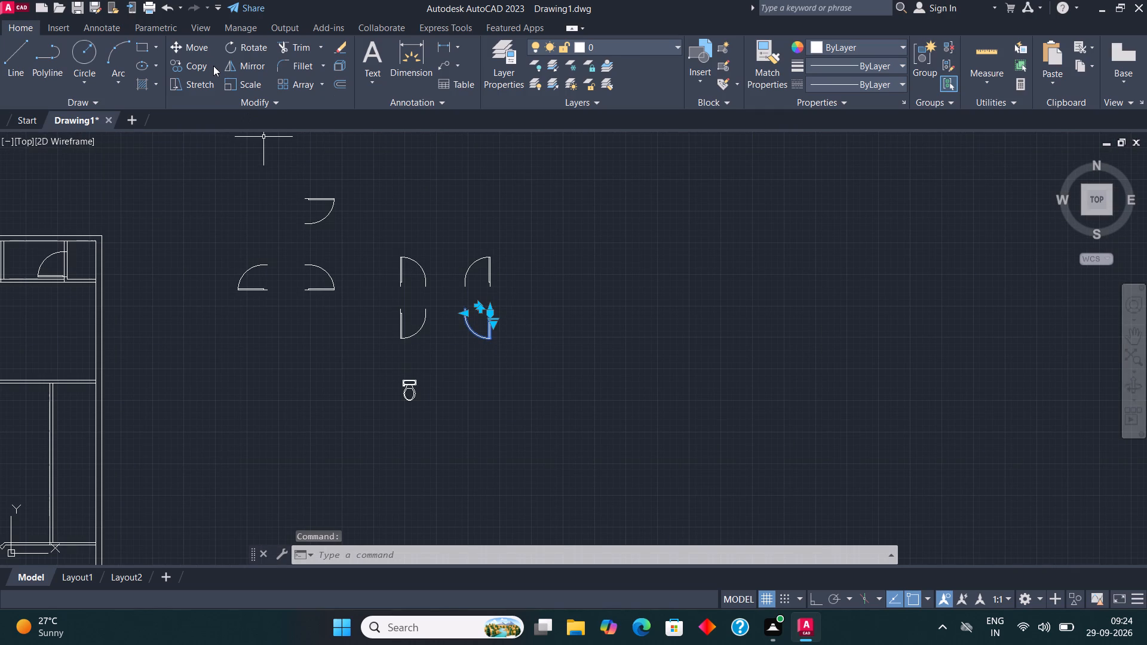
left_click(196, 64)
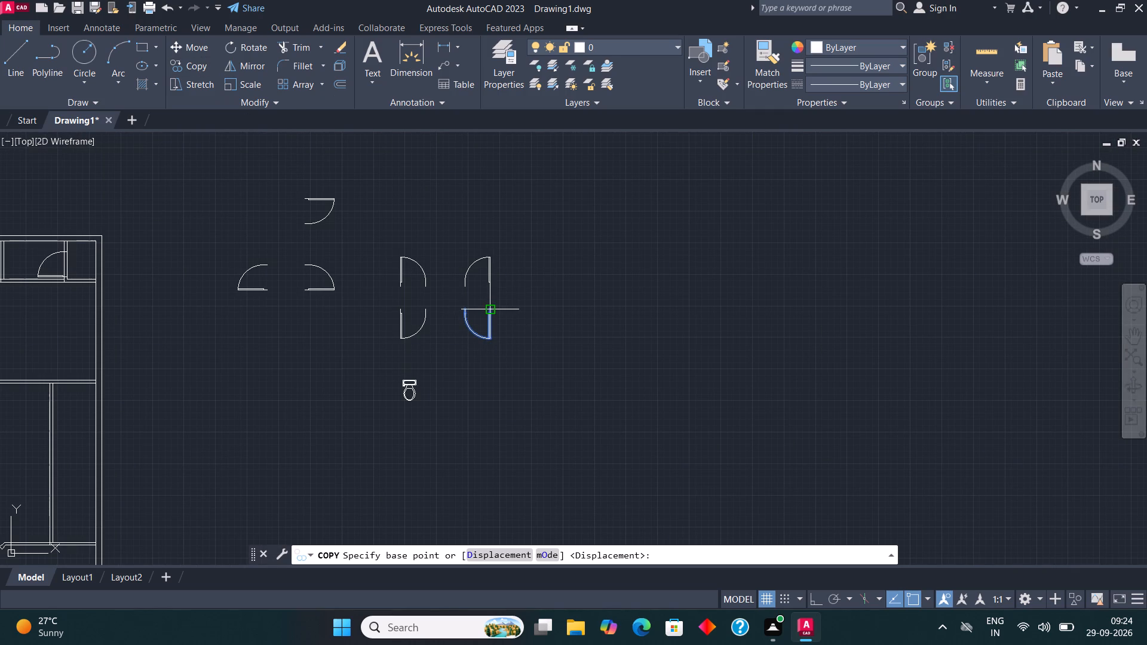
left_click(494, 305)
scroll(645, 247, "down", 2)
scroll(430, 446, "up", 3)
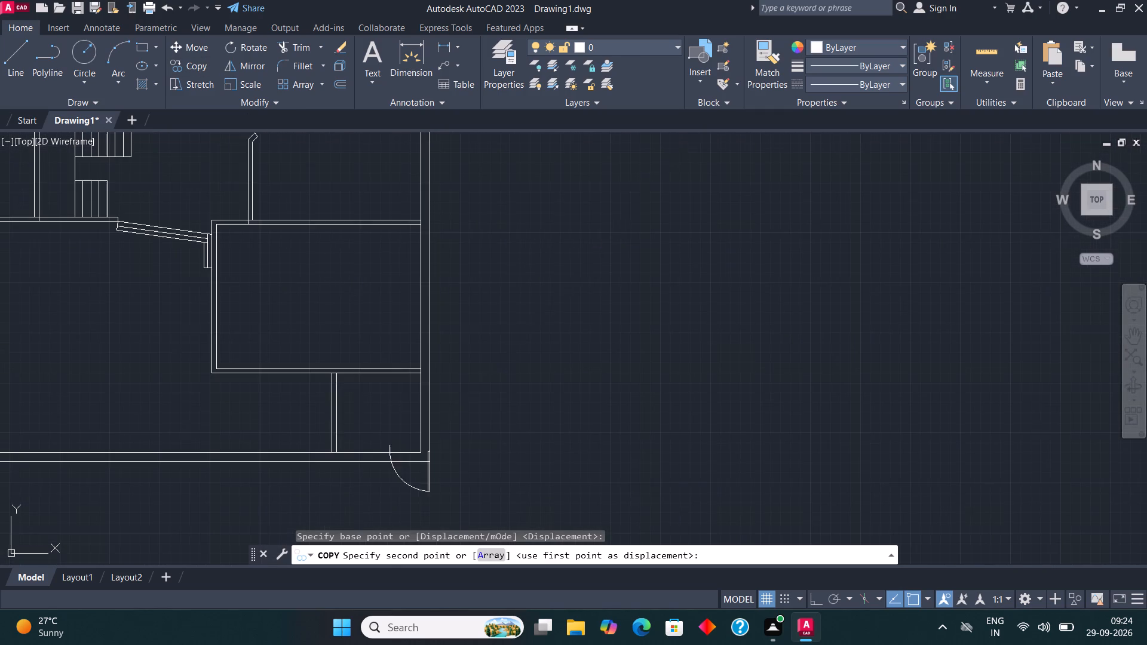
scroll(389, 374, "up", 3)
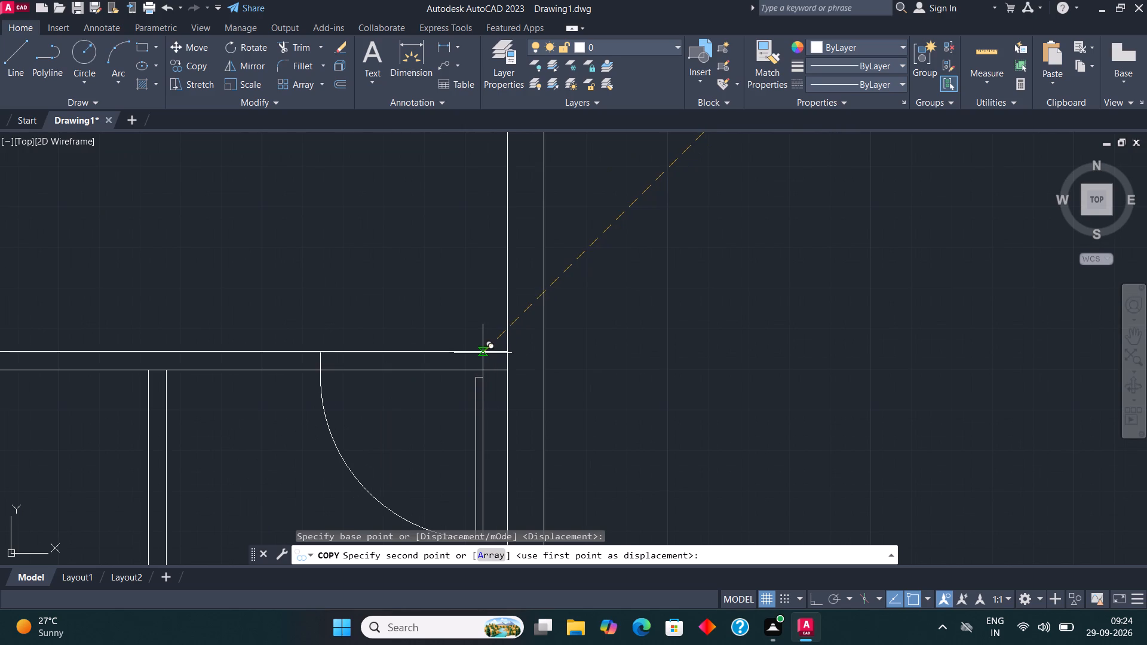
left_click(482, 354)
key("Escape")
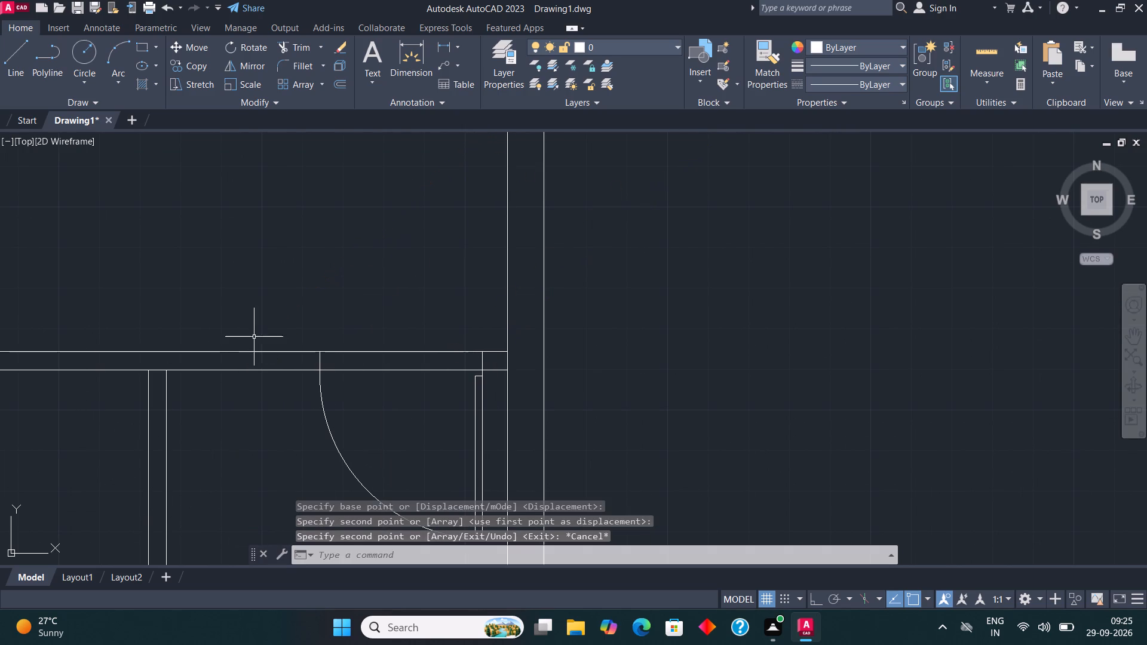
Trim the bottom wall lines of the lower-right room between the new door's jambs with a fence cut.
scroll(268, 339, "down", 2)
scroll(465, 318, "down", 3)
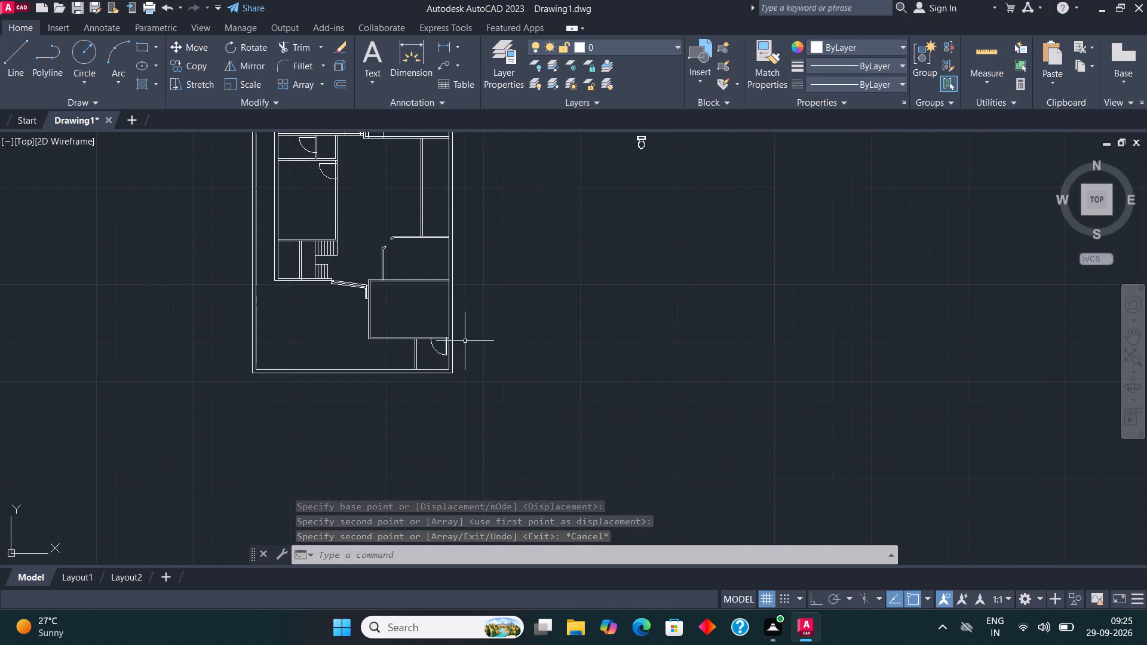
scroll(419, 278, "up", 2)
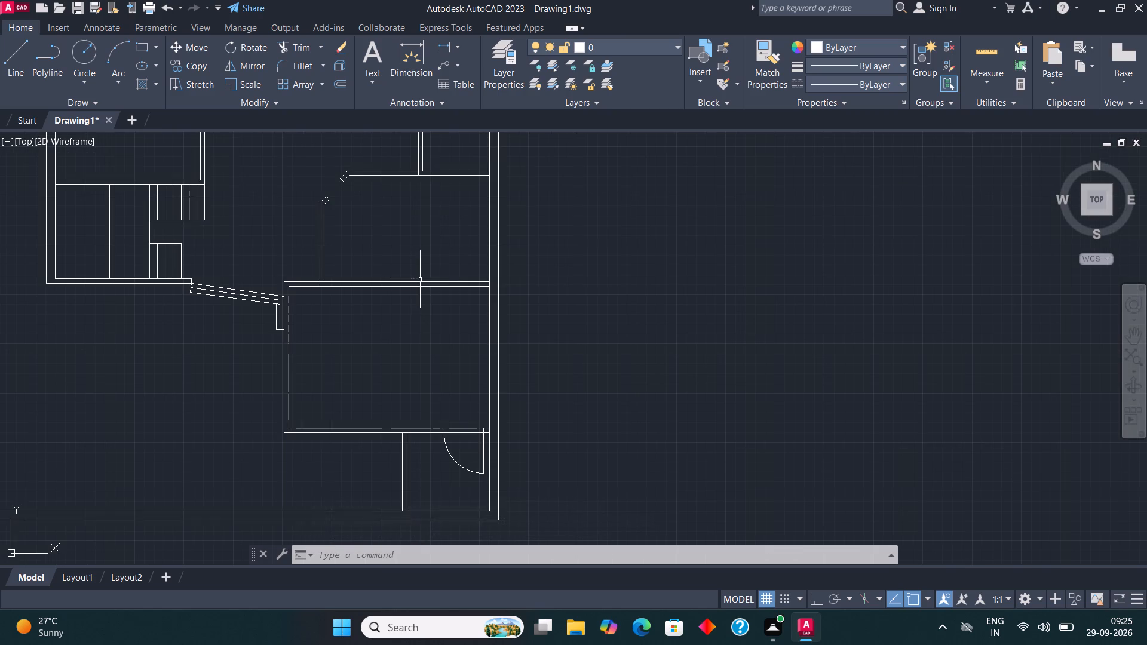
scroll(486, 459, "up", 3)
left_click(296, 53)
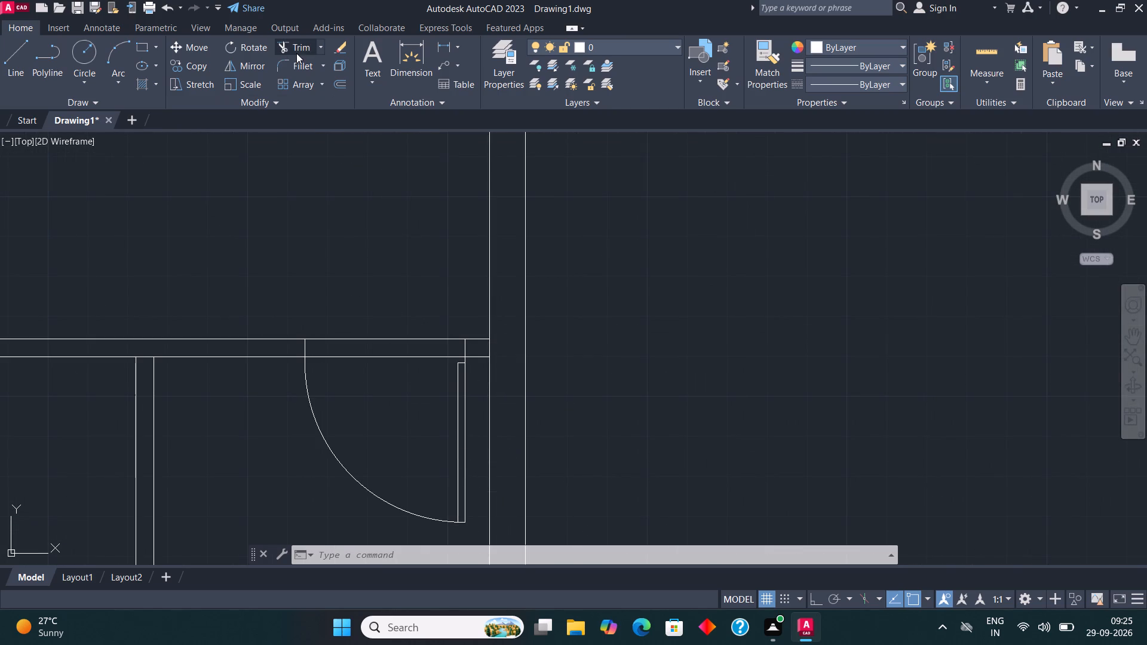
left_click(362, 382)
left_click(369, 312)
Trim the wall lines across the doorways of the left room above the staircase and the small room adjoining it.
scroll(397, 329, "down", 2)
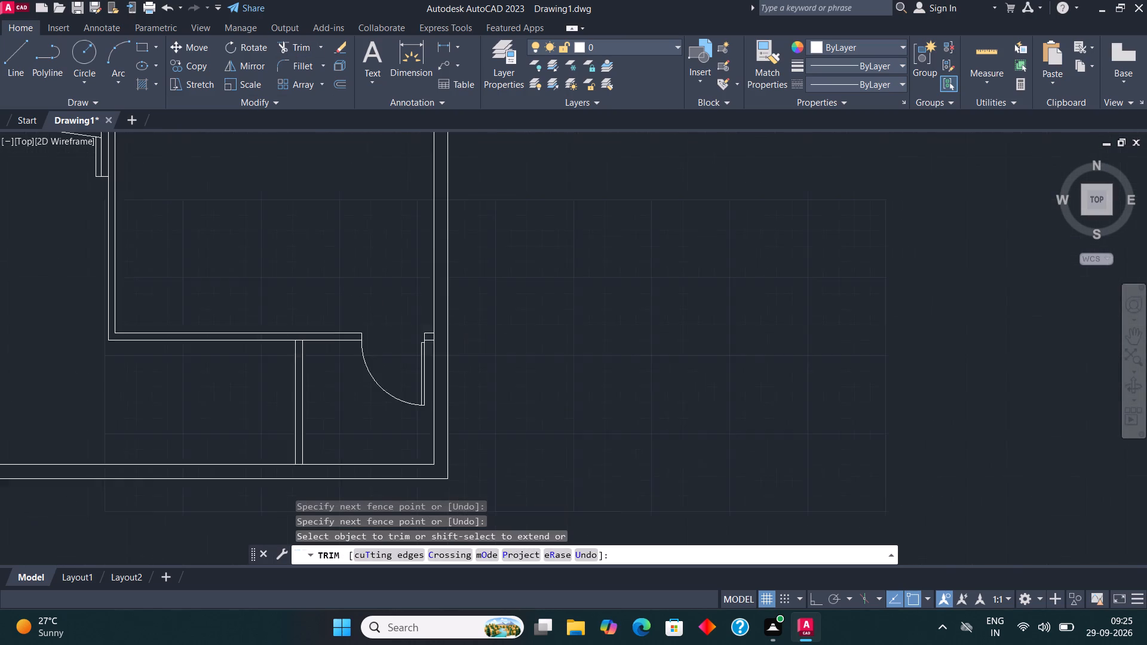
scroll(397, 330, "down", 3)
scroll(253, 188, "up", 1)
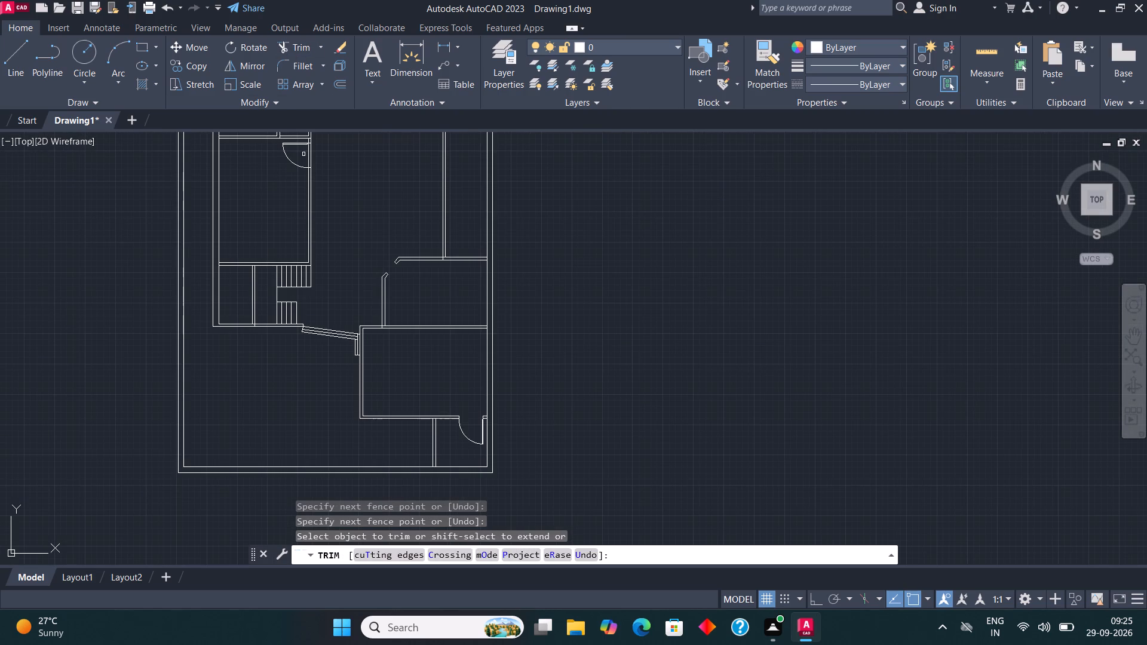
left_click(303, 154)
left_click(331, 152)
scroll(320, 245, "down", 2)
scroll(315, 173, "up", 3)
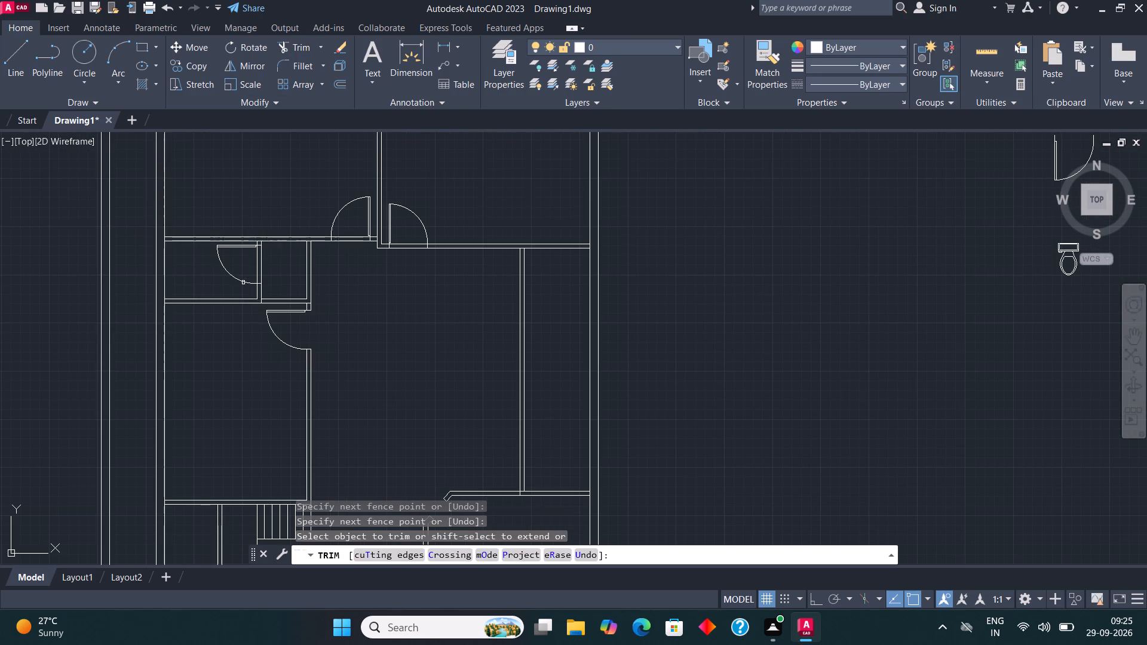
left_click(254, 262)
left_click(287, 262)
Trim the wall lines across the doorways of the two upper rooms and the small room in the top-right strip.
left_click(346, 214)
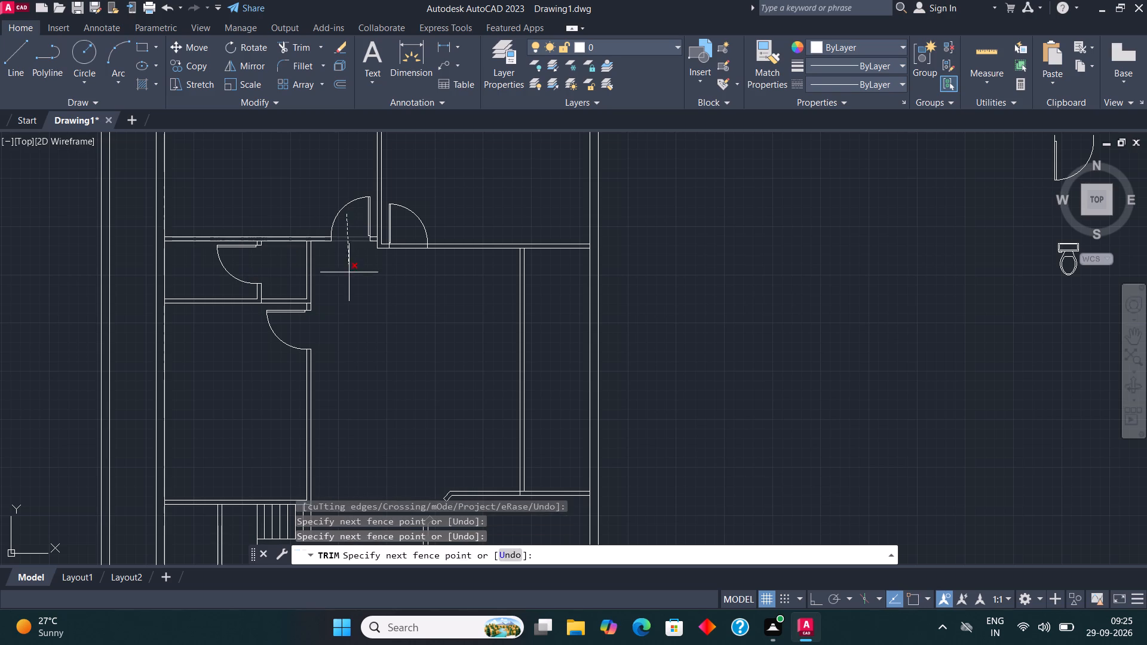
left_click(349, 272)
left_click(406, 229)
left_click(401, 308)
scroll(404, 338, "down", 2)
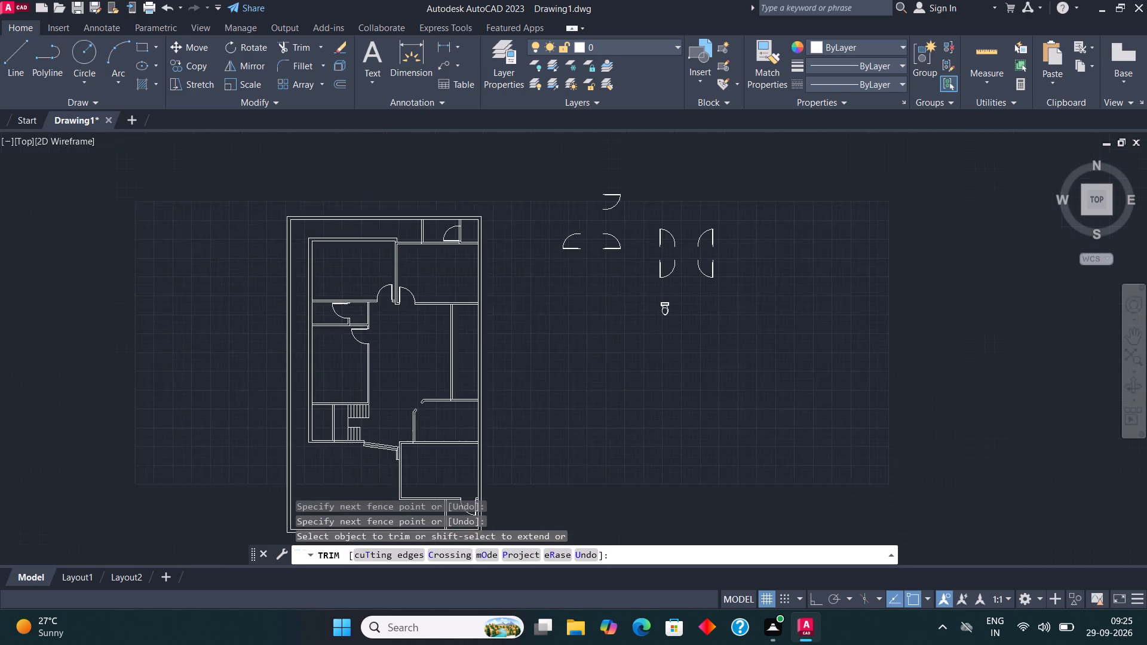
scroll(447, 230, "up", 3)
left_click(456, 239)
left_click(475, 239)
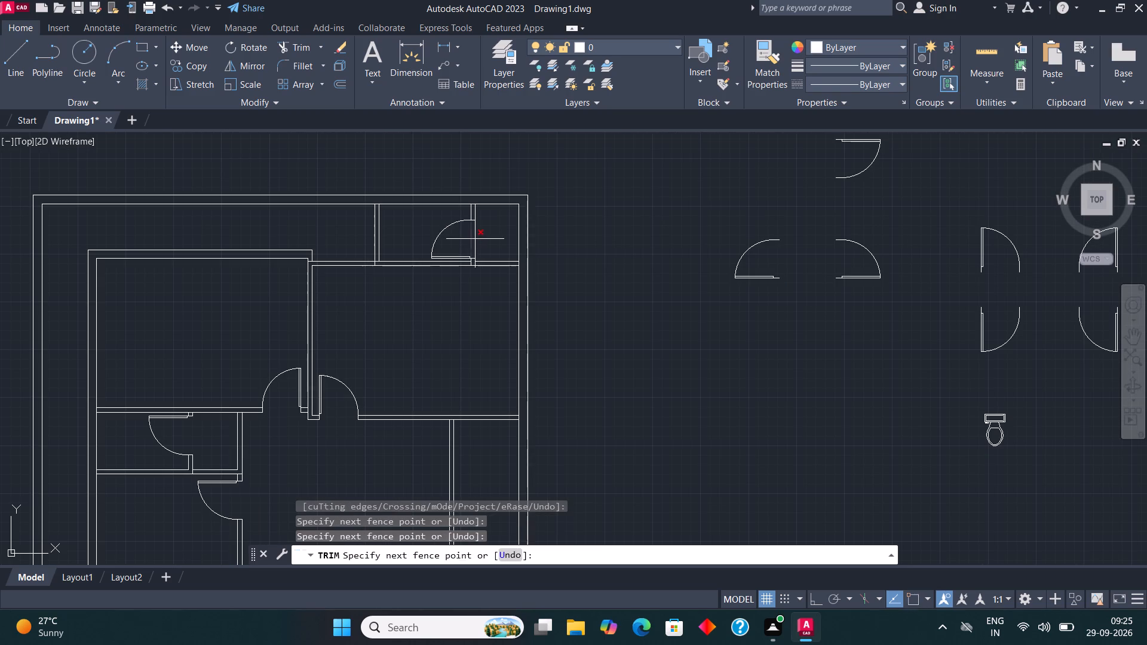
left_click(477, 236)
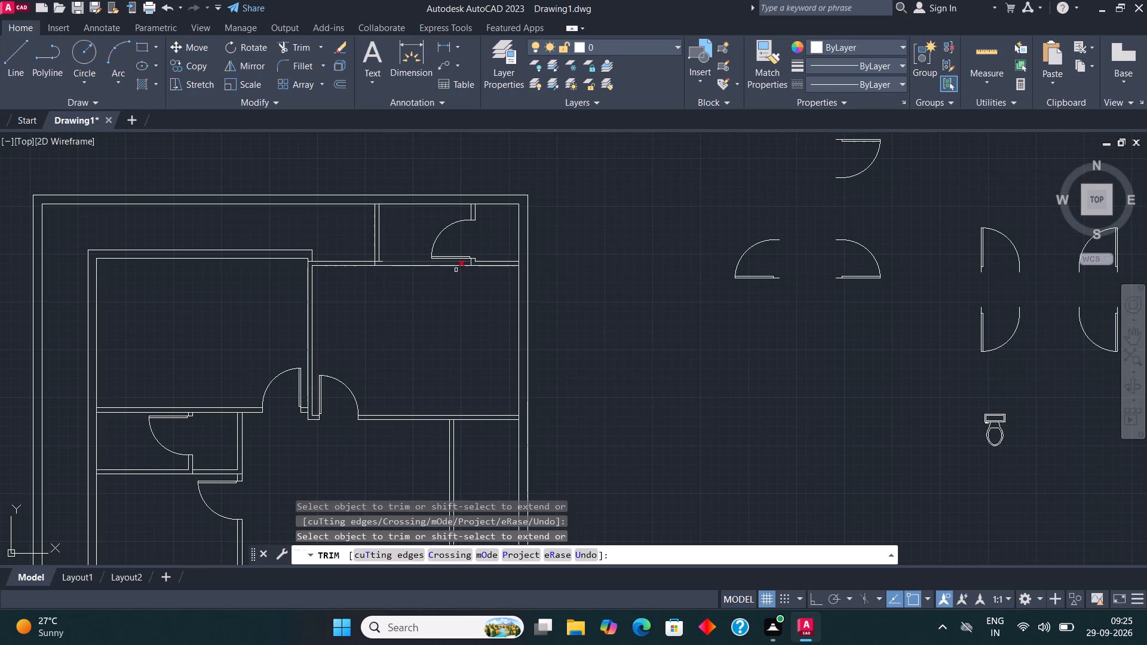
Look over the whole plan, checking the trimmed doorways, the angled corner opening and the bottom boundary wall.
scroll(321, 278, "down", 2)
scroll(336, 351, "up", 1)
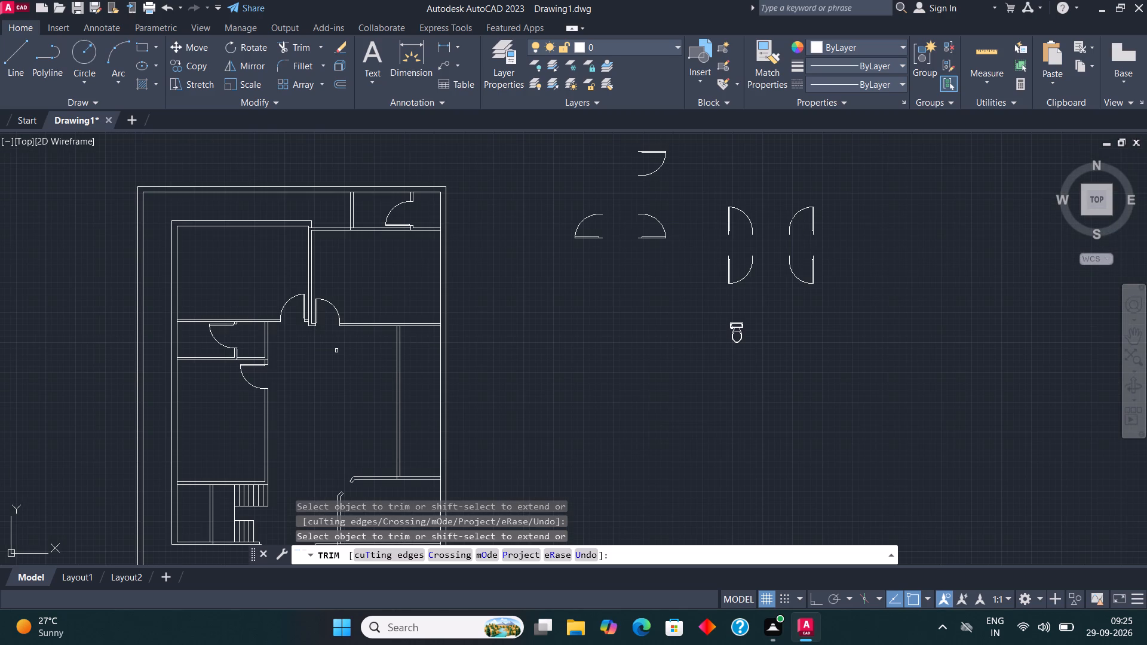
scroll(344, 216, "down", 1)
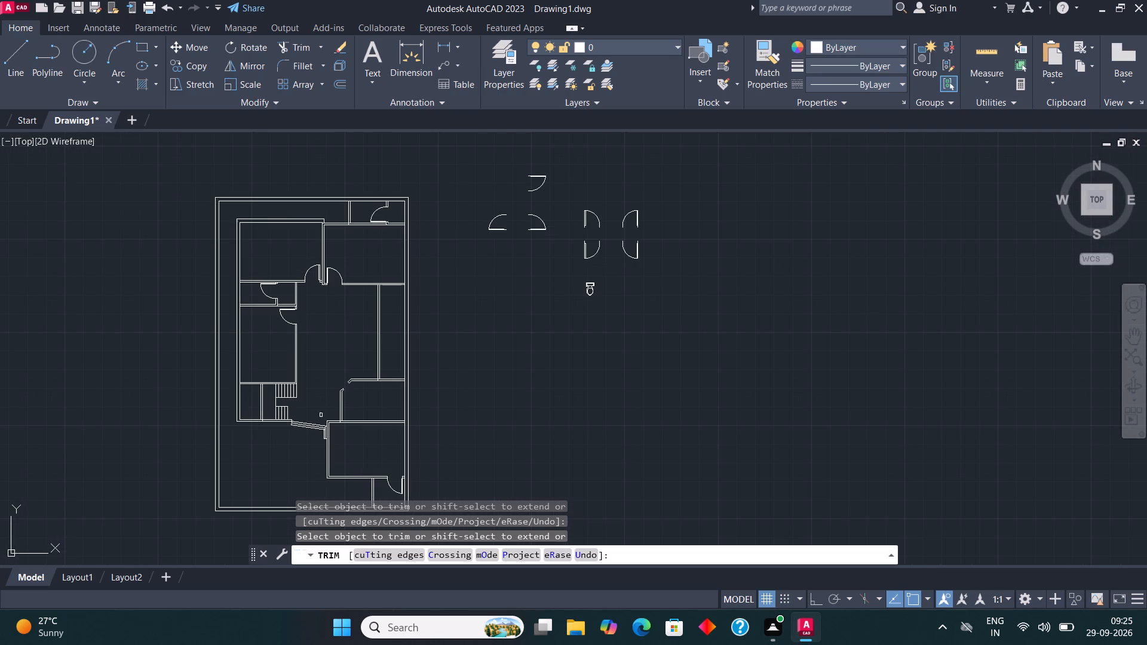
scroll(305, 440, "up", 2)
scroll(446, 279, "down", 2)
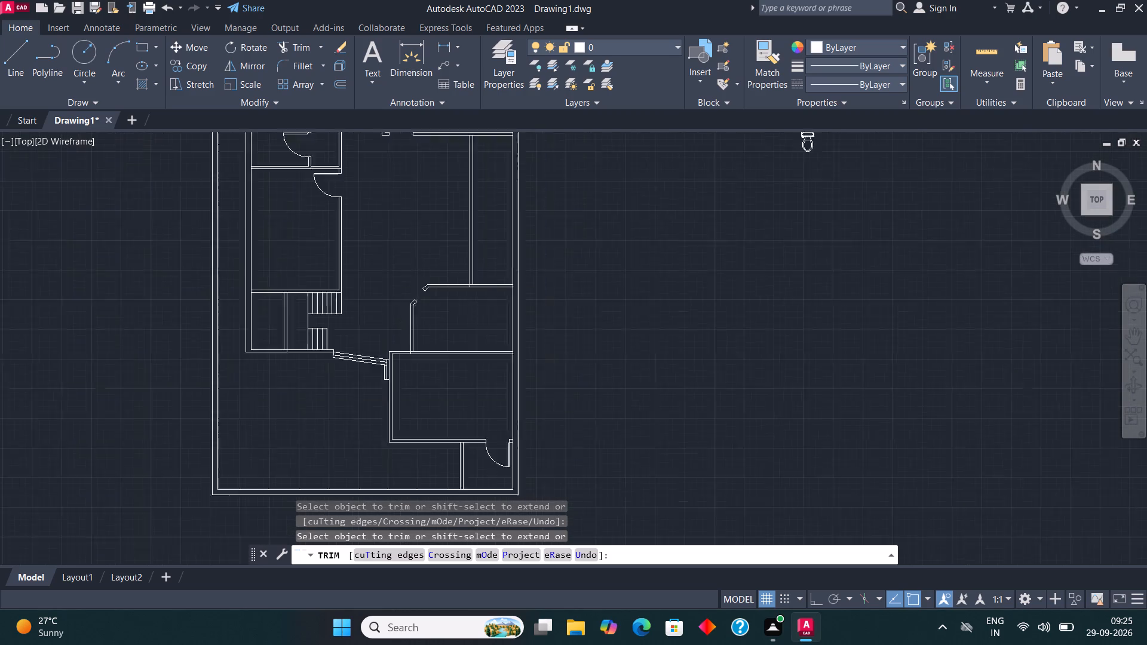
scroll(431, 348, "up", 2)
scroll(364, 377, "down", 1)
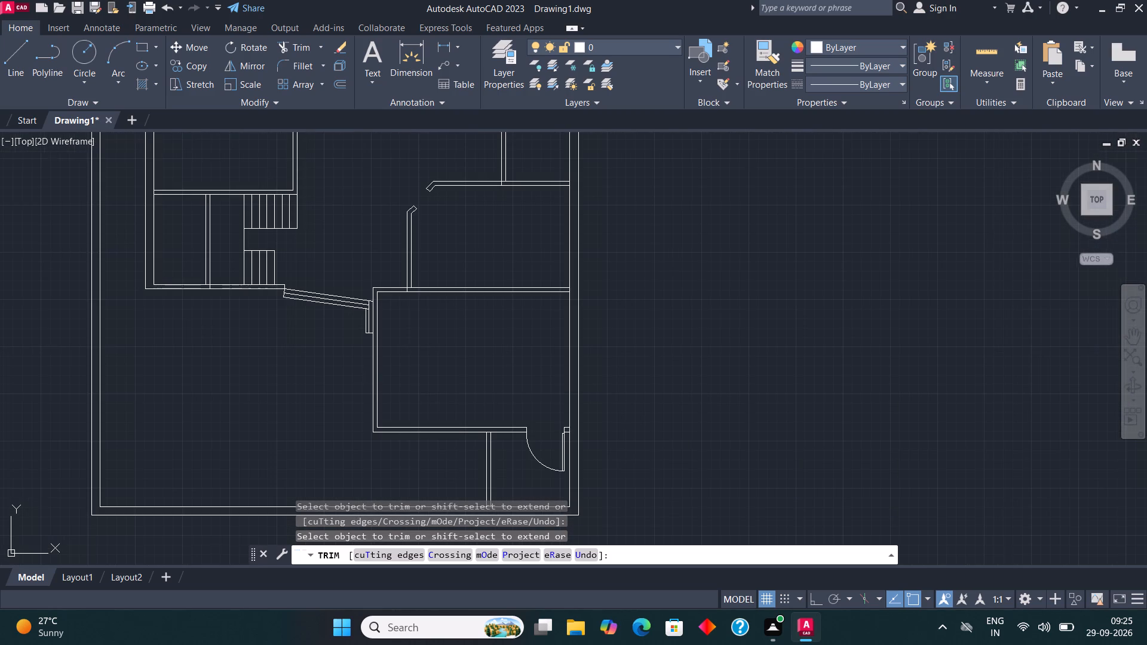
scroll(364, 377, "down", 1)
scroll(415, 328, "up", 2)
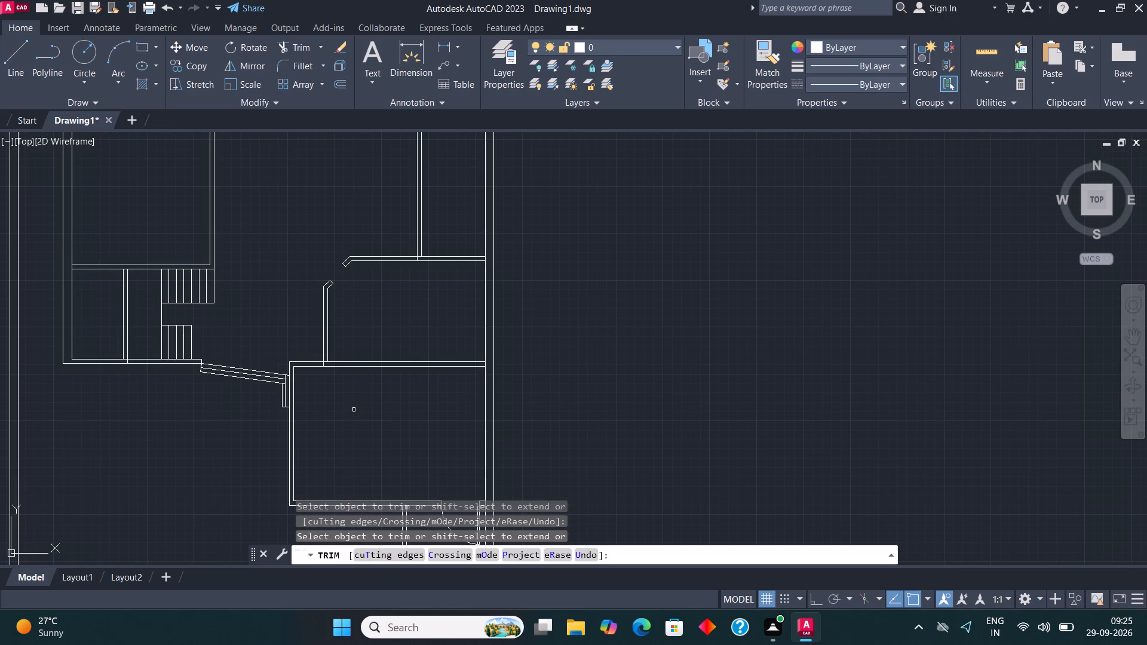
key("Escape")
scroll(353, 410, "down", 3)
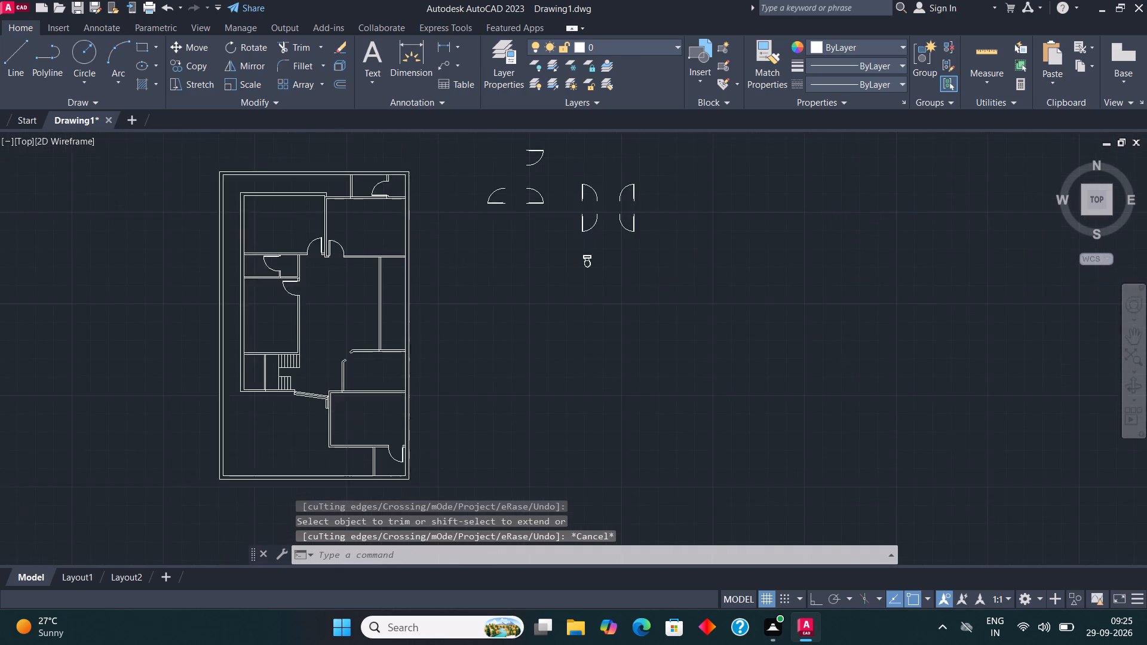
scroll(327, 478, "up", 2)
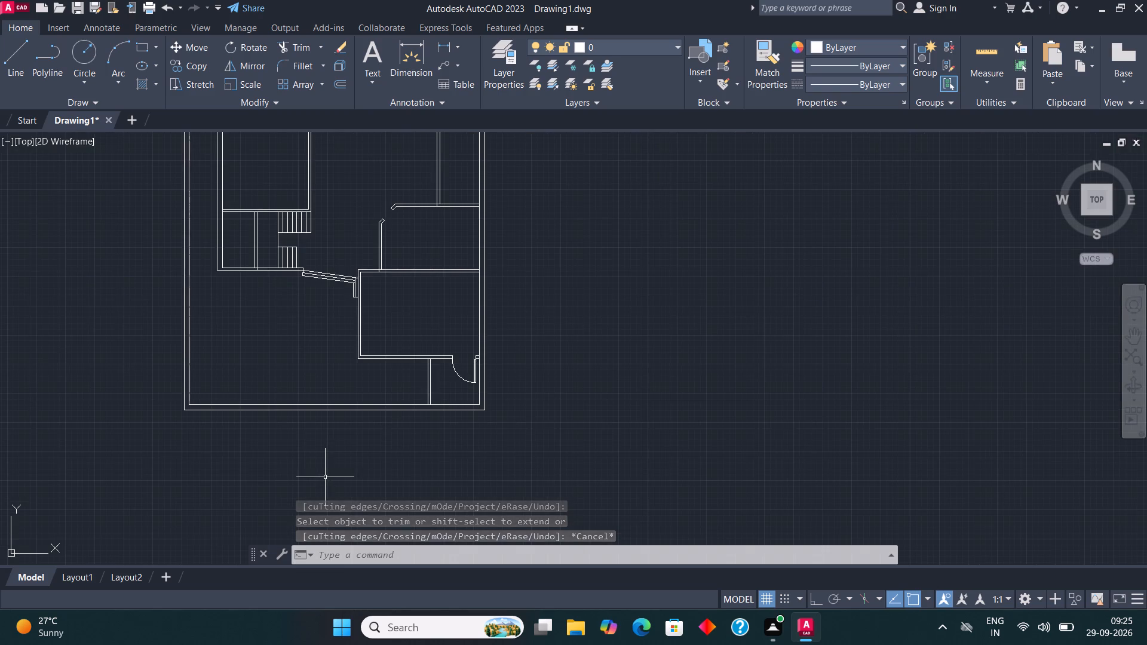
scroll(297, 439, "down", 2)
scroll(277, 431, "up", 3)
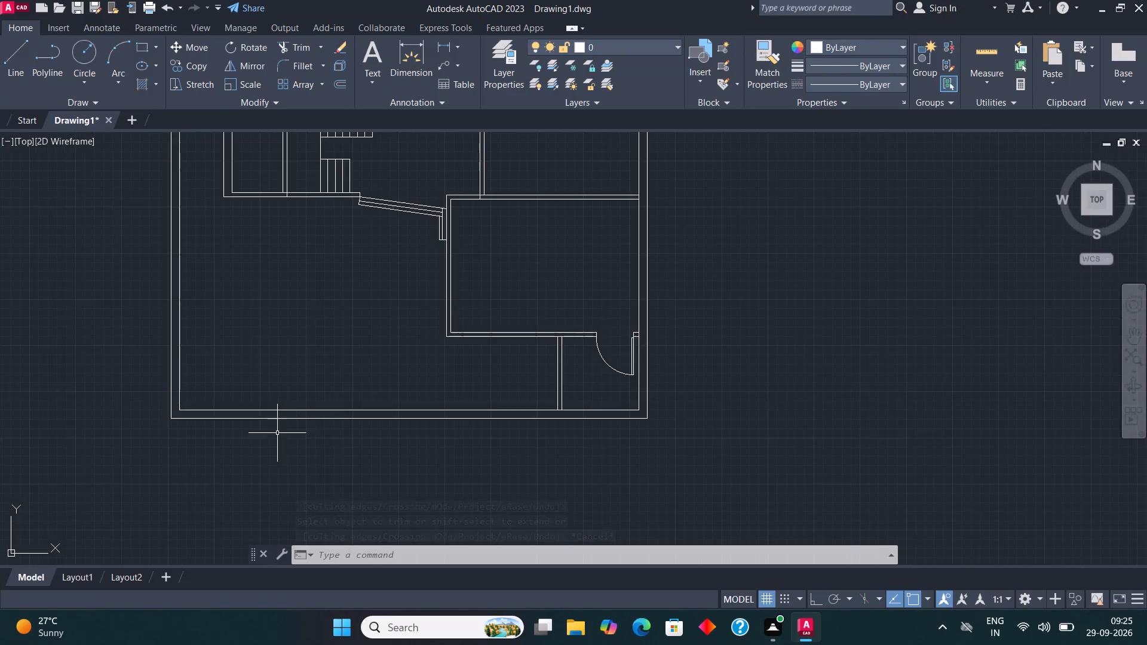
Move the upper-left door block of the spare group of four to meet its mirrored neighbour at the arc ends, forming a double door.
scroll(277, 436, "down", 2)
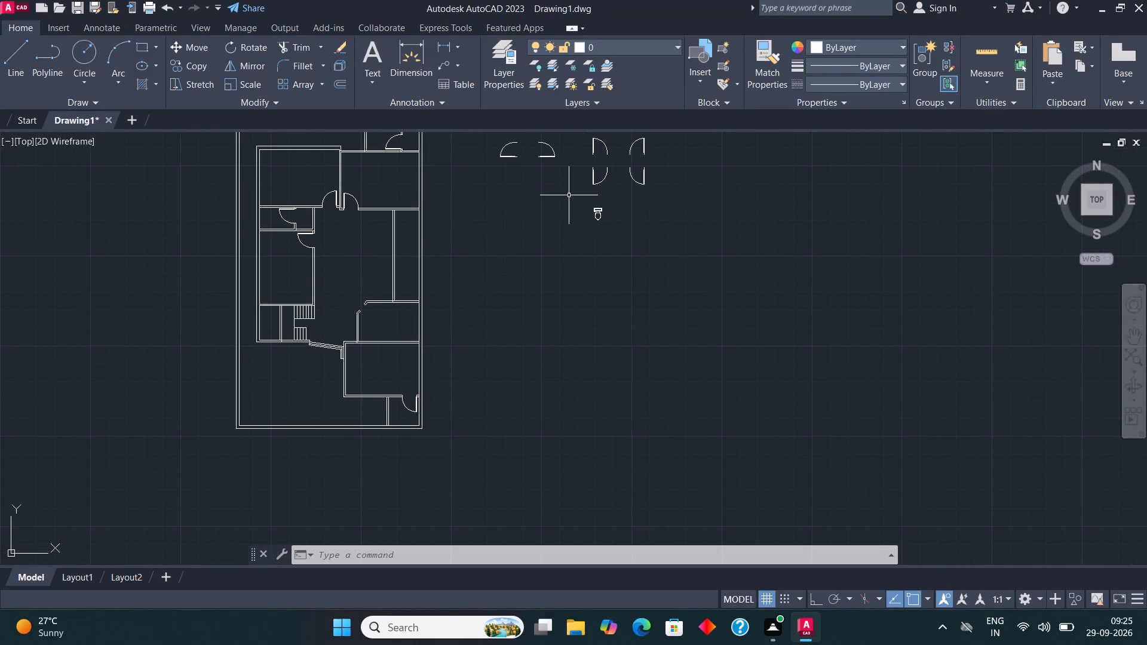
scroll(392, 378, "down", 1)
scroll(532, 217, "up", 3)
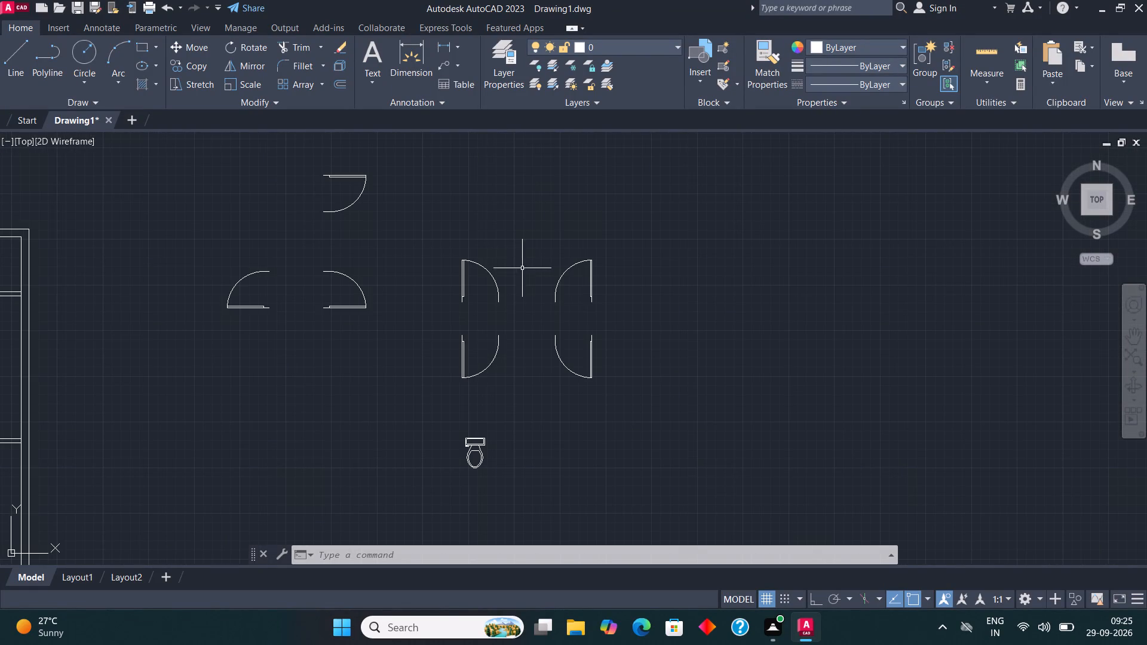
left_click(498, 293)
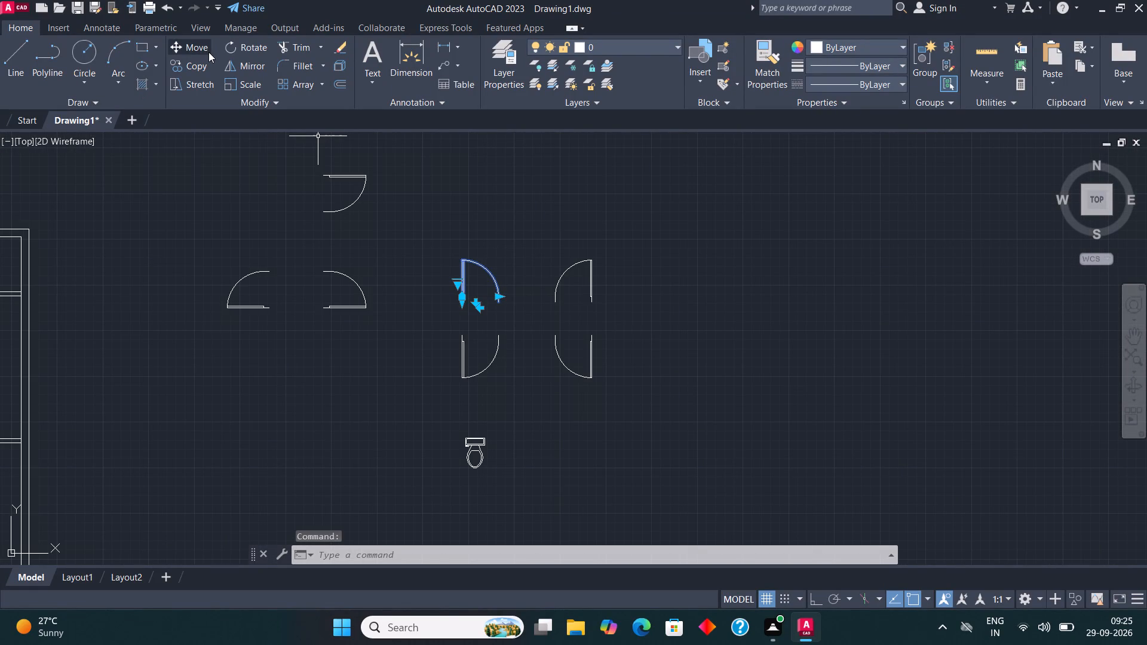
left_click(190, 47)
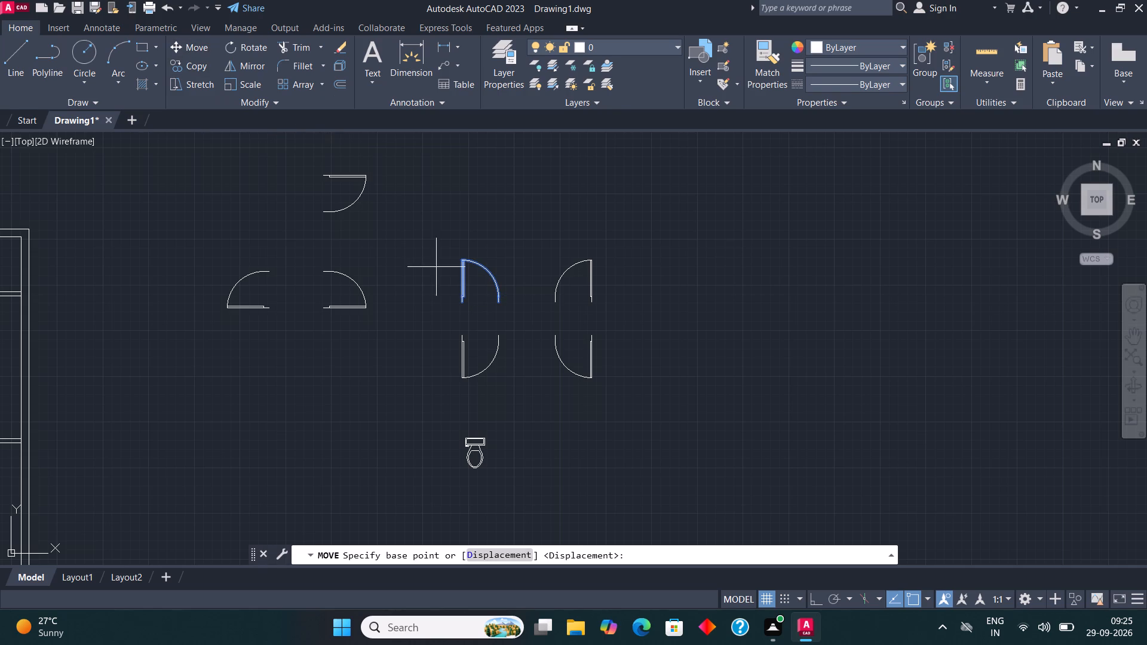
left_click(496, 308)
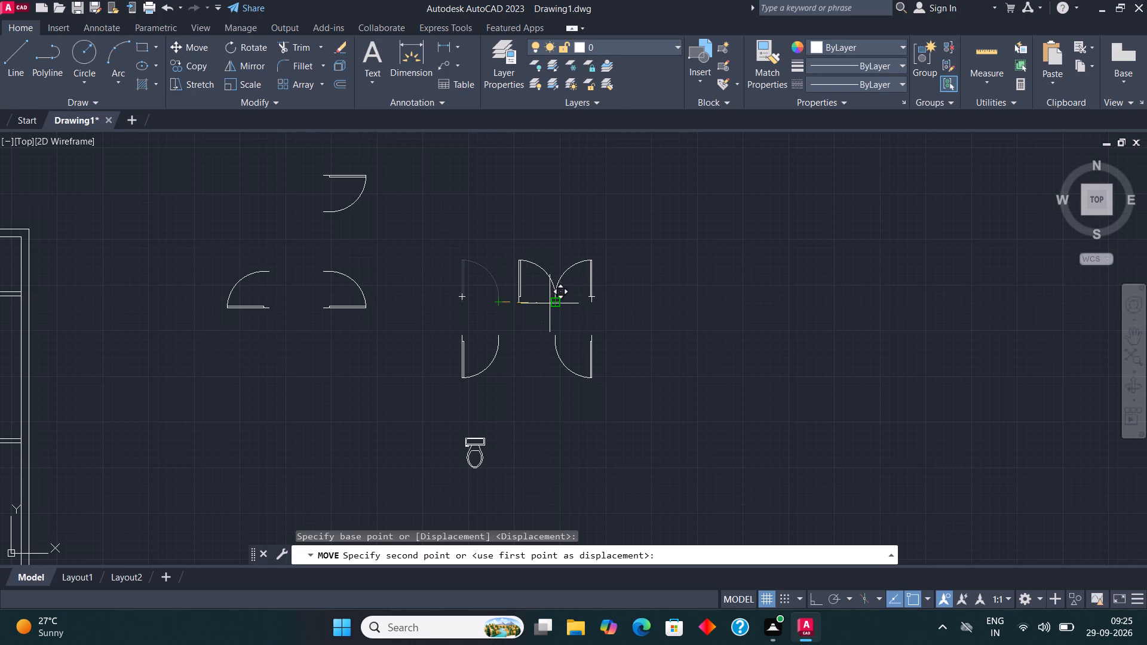
left_click(551, 303)
Copy the assembled double door from the spare blocks onto the plan's bottom boundary wall, near its left corner.
scroll(504, 319, "down", 2)
scroll(569, 308, "down", 1)
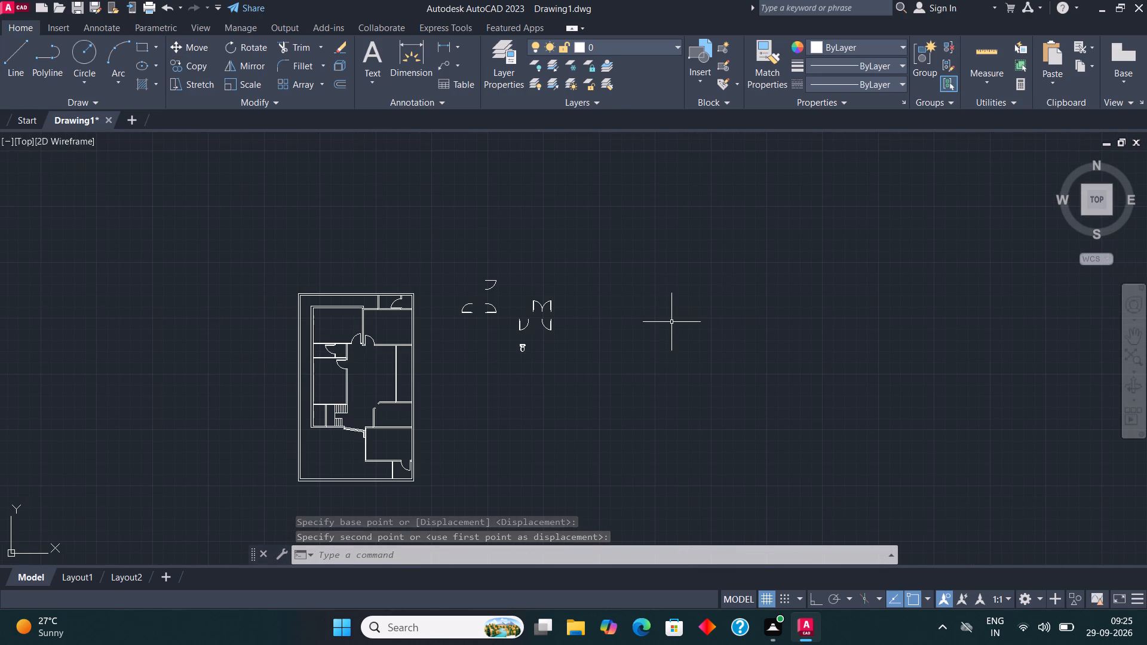
scroll(526, 303, "up", 2)
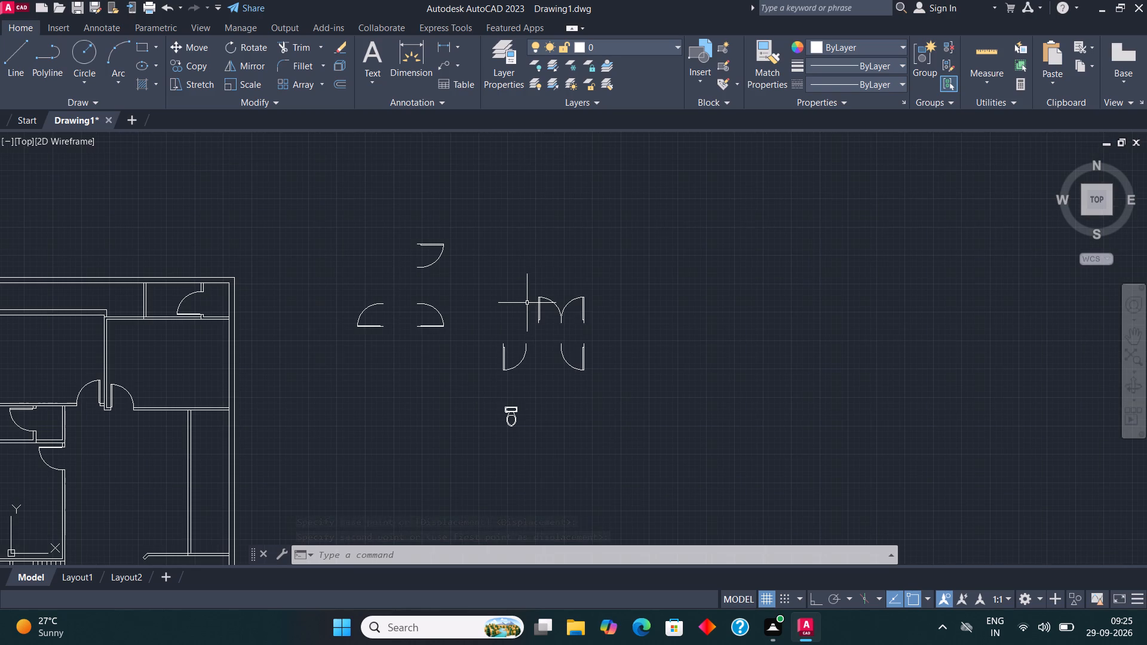
left_click(561, 316)
left_click(551, 303)
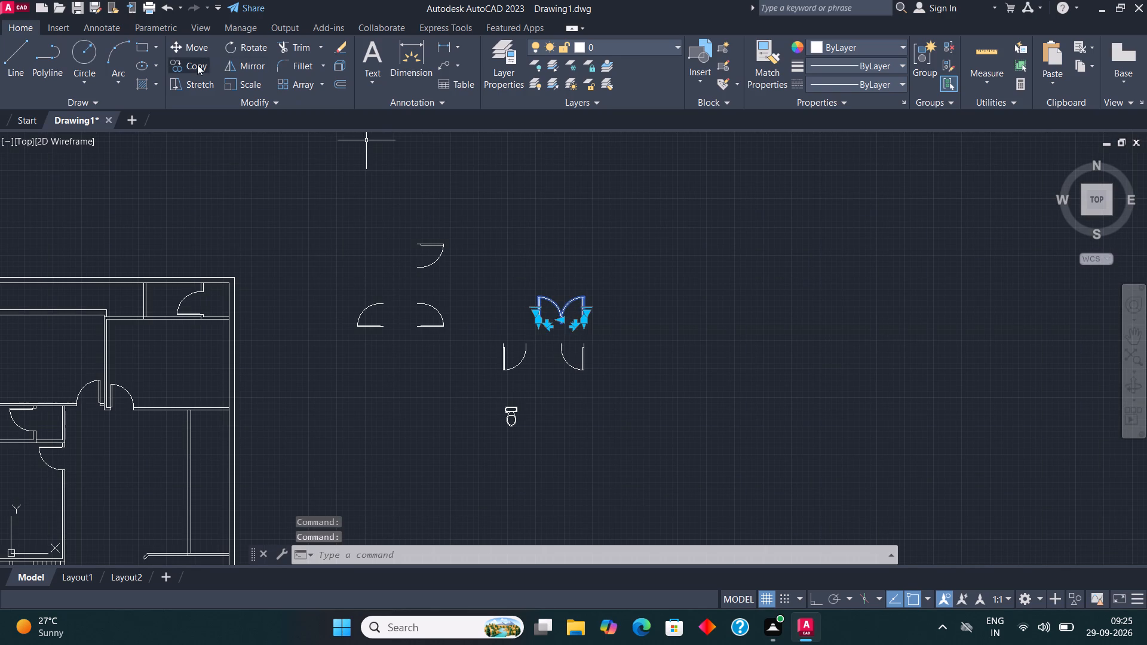
left_click(197, 64)
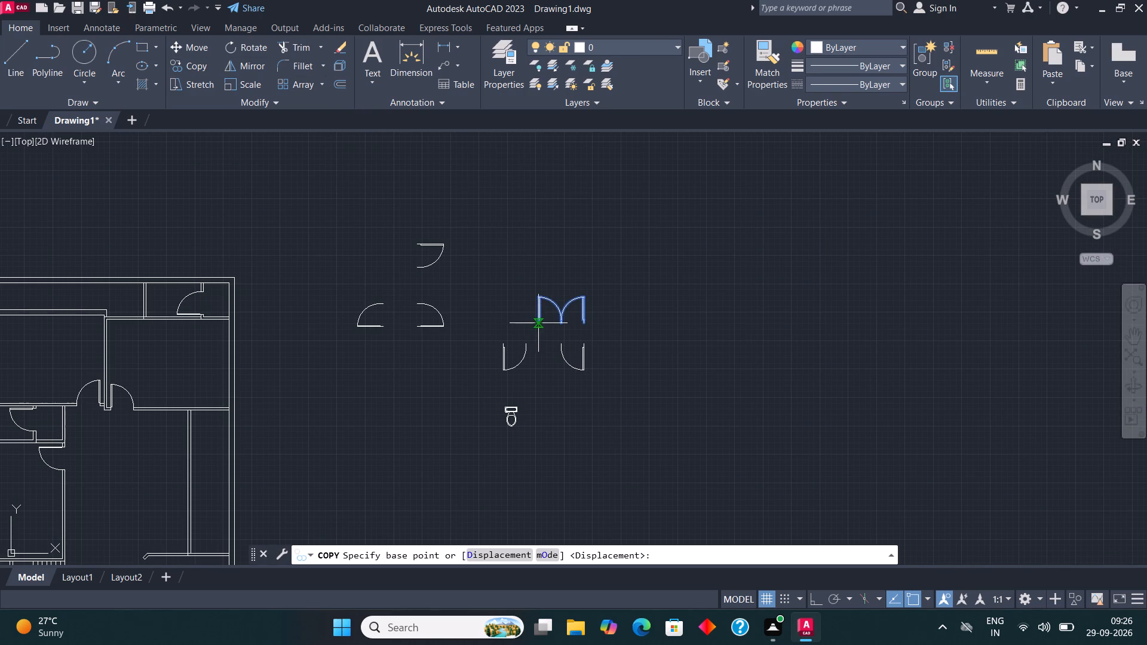
left_click(543, 326)
scroll(680, 237, "down", 3)
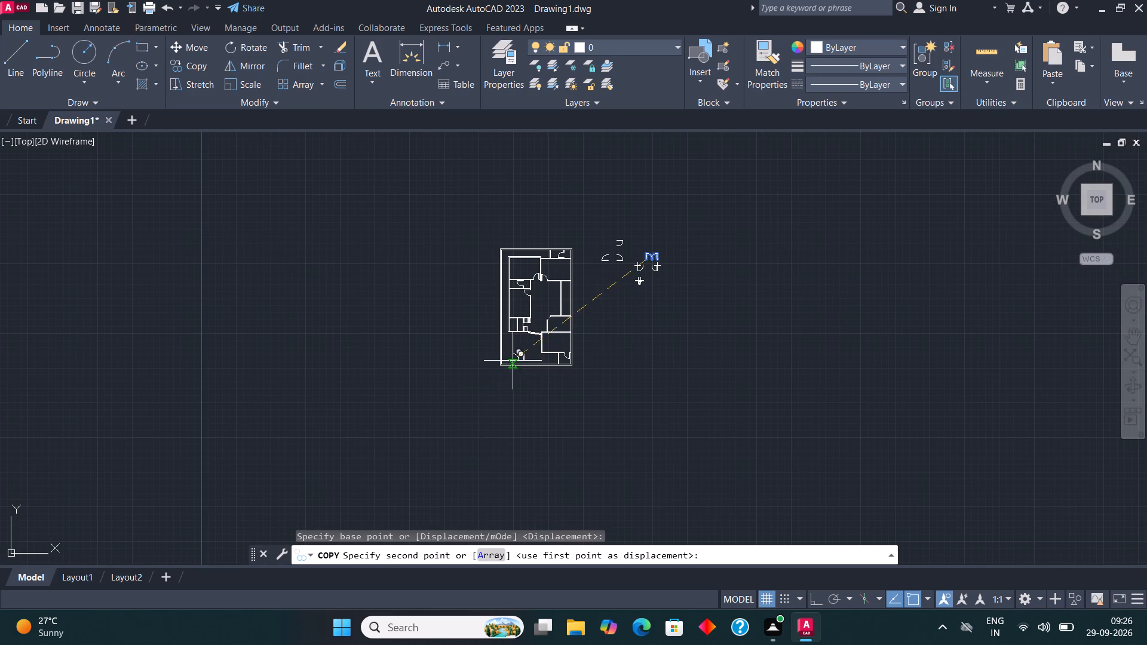
scroll(513, 361, "up", 4)
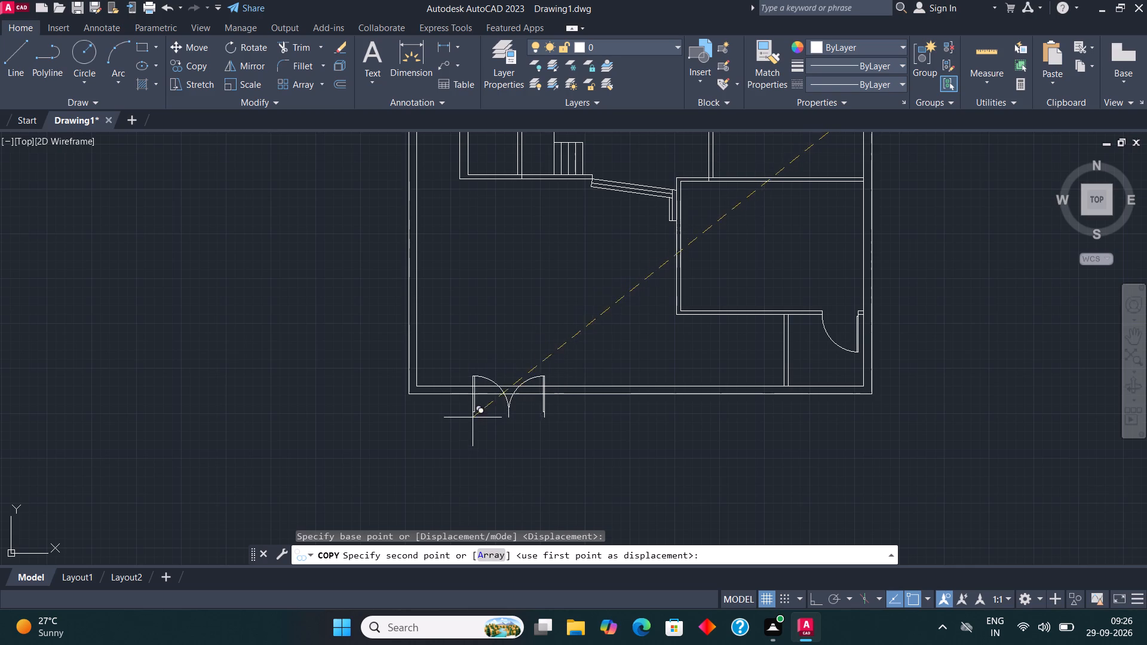
left_click(473, 398)
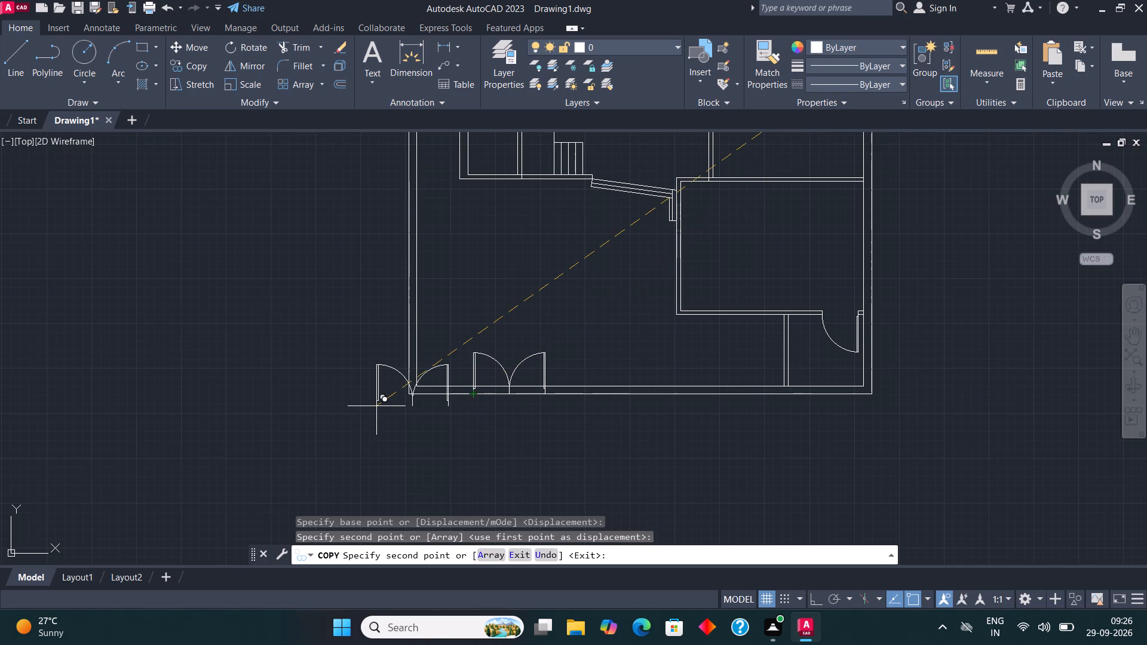
key("Escape")
Trim both bottom boundary wall lines across the opening of the double-door gate.
scroll(375, 415, "down", 2)
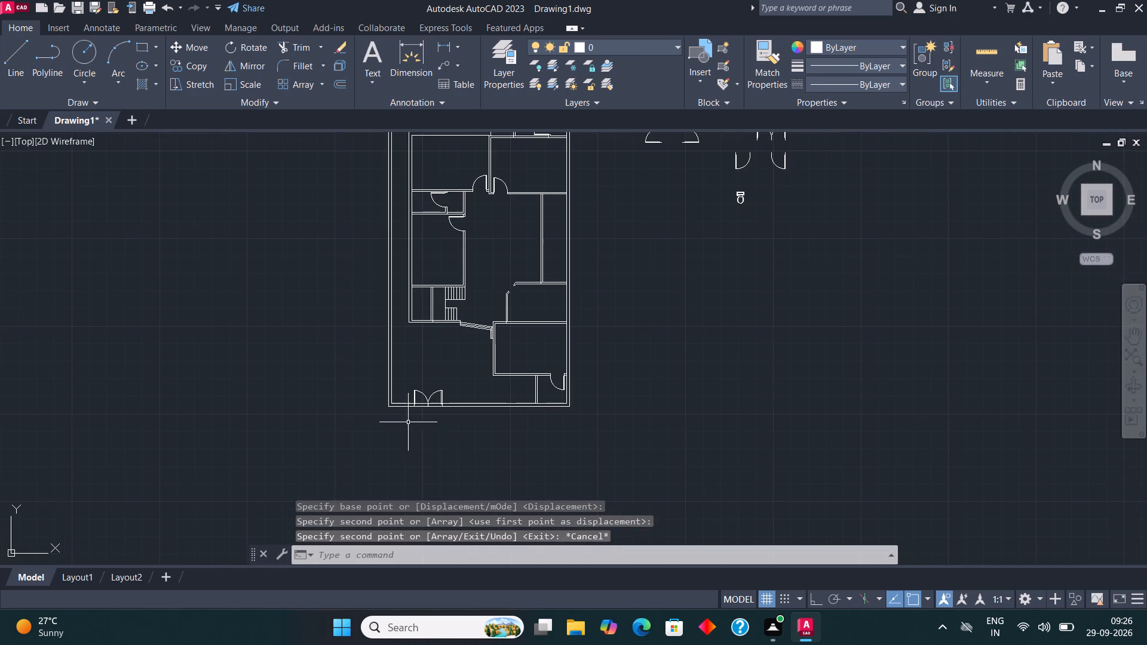
scroll(437, 410, "up", 3)
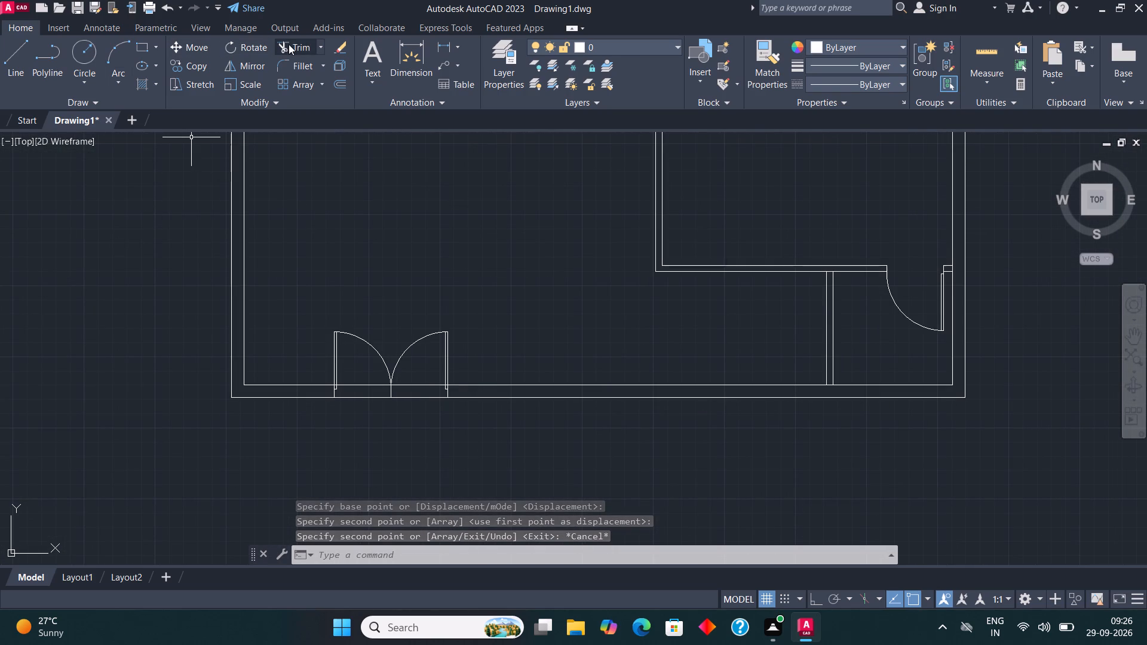
left_click(290, 44)
left_click(364, 377)
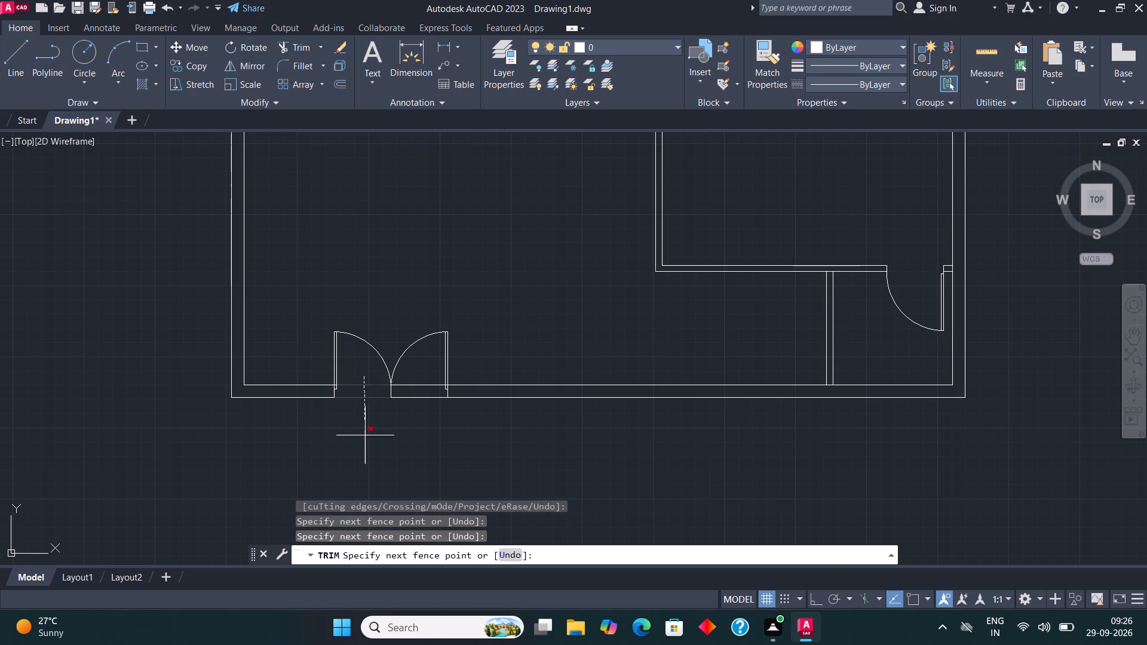
left_click(365, 435)
left_click_drag(421, 365, 421, 377)
left_click(406, 447)
key("Escape")
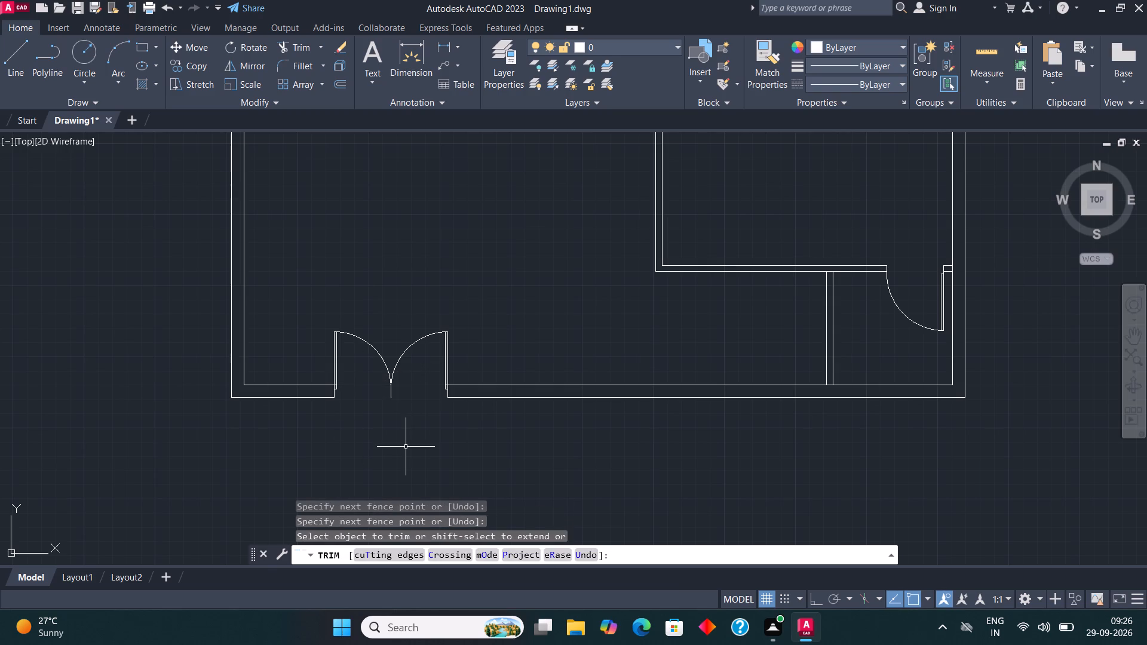
Draw a small rectangular pillar across the boundary wall's thickness on each side of the double-door gate.
scroll(231, 465, "down", 2)
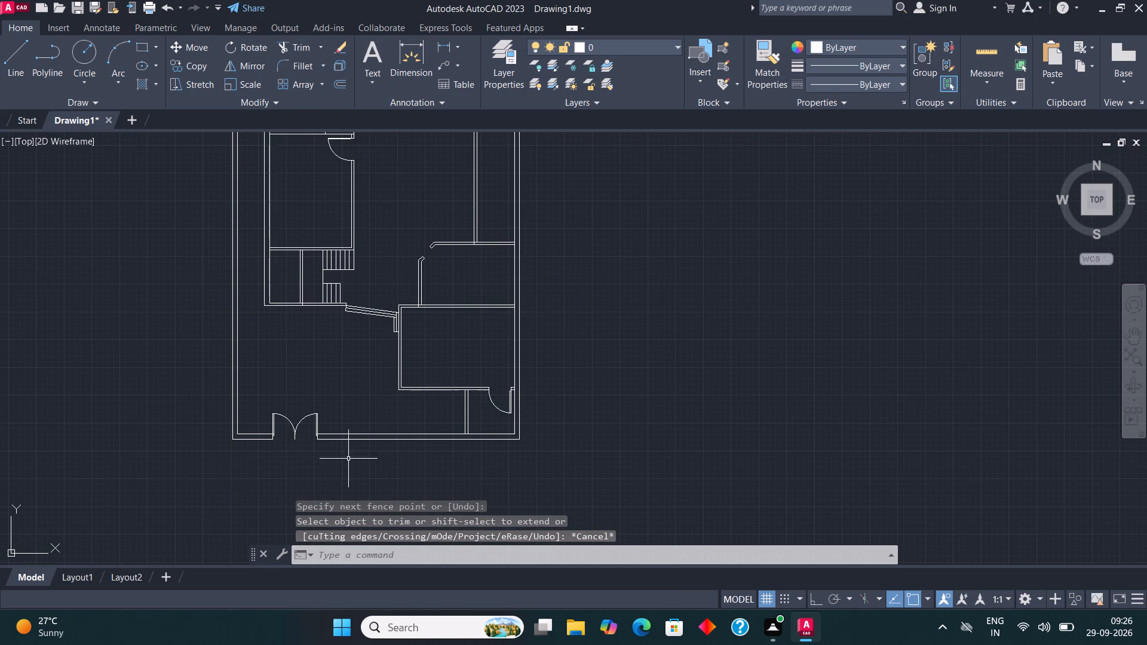
scroll(348, 457, "up", 3)
scroll(363, 463, "down", 2)
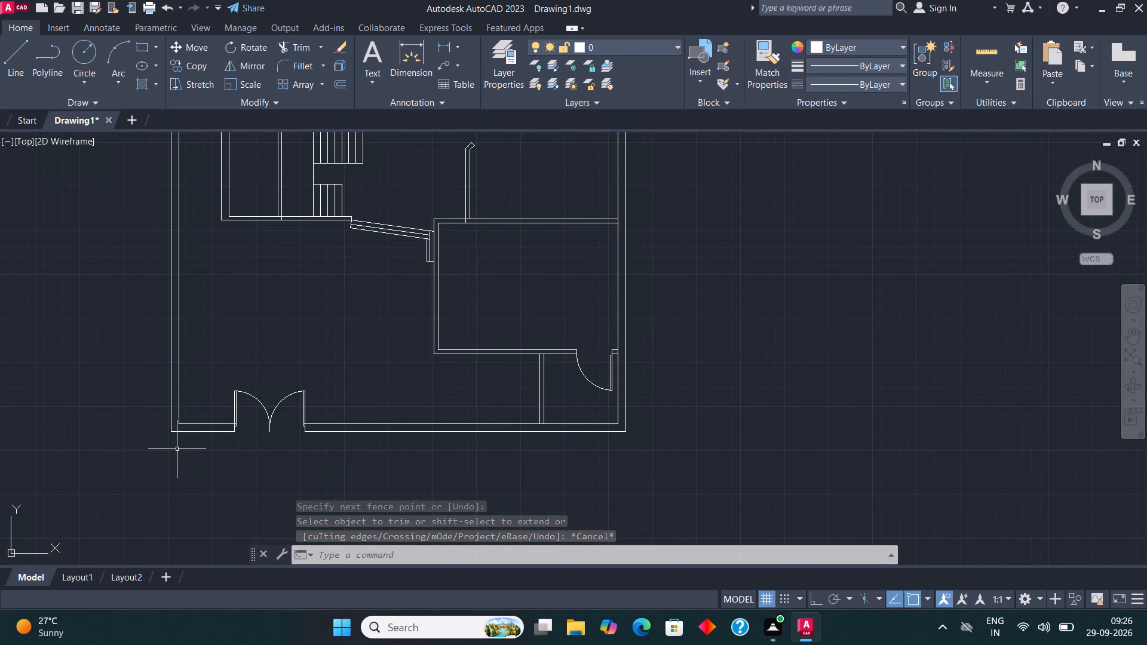
scroll(154, 427, "up", 1)
left_click(134, 45)
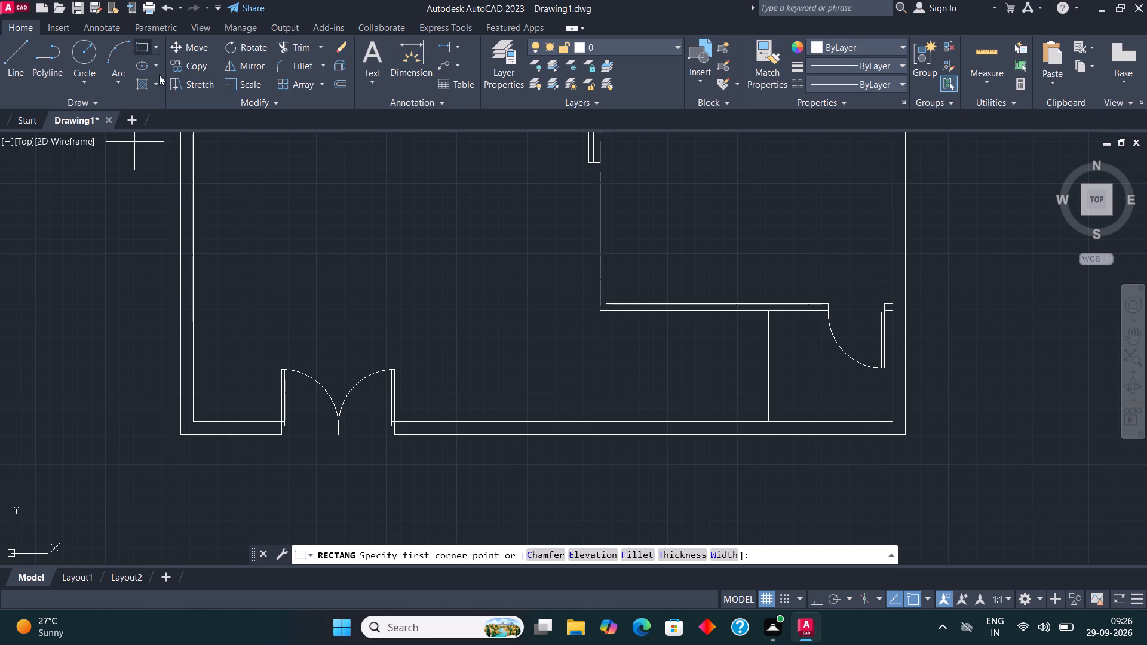
scroll(301, 417, "up", 1)
left_click(268, 448)
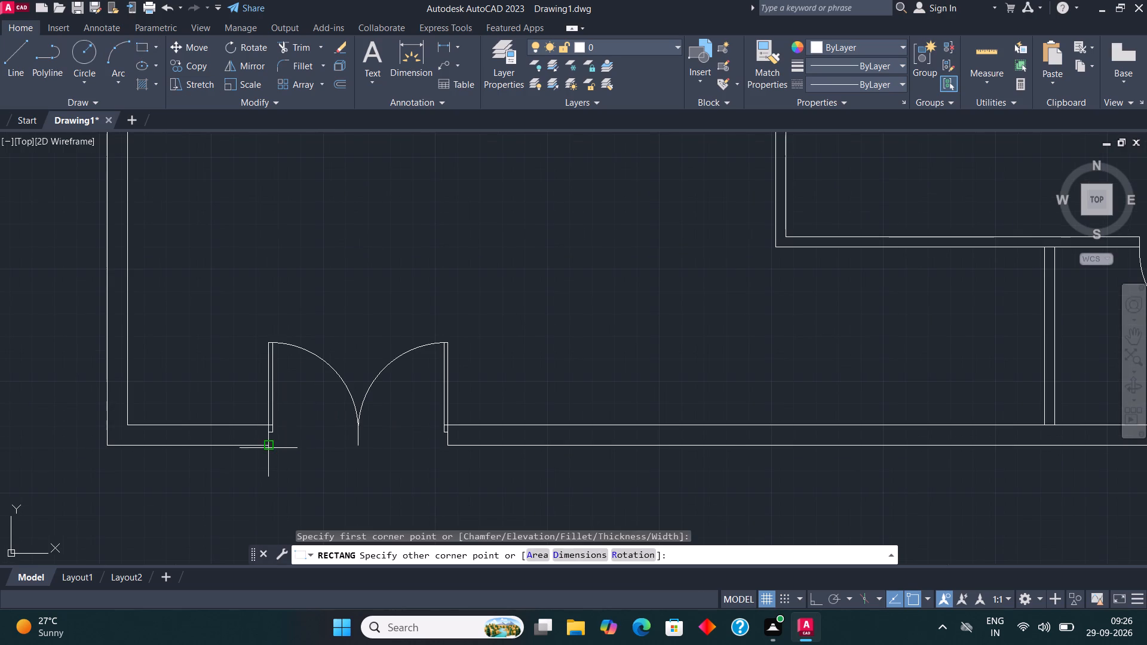
left_click(240, 423)
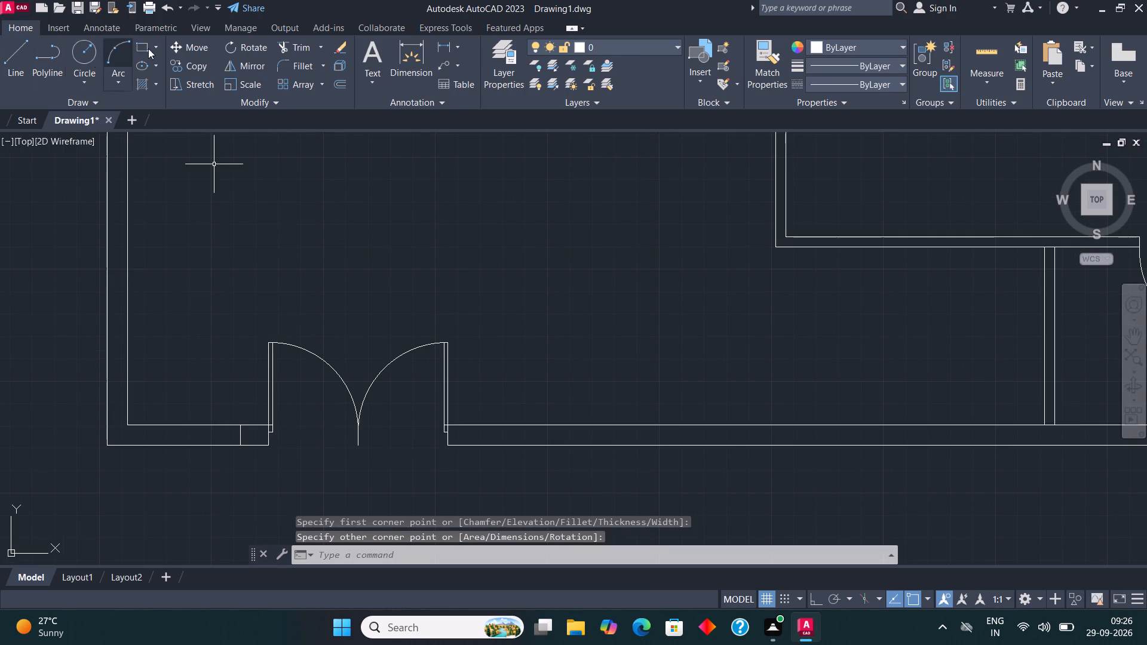
left_click(141, 41)
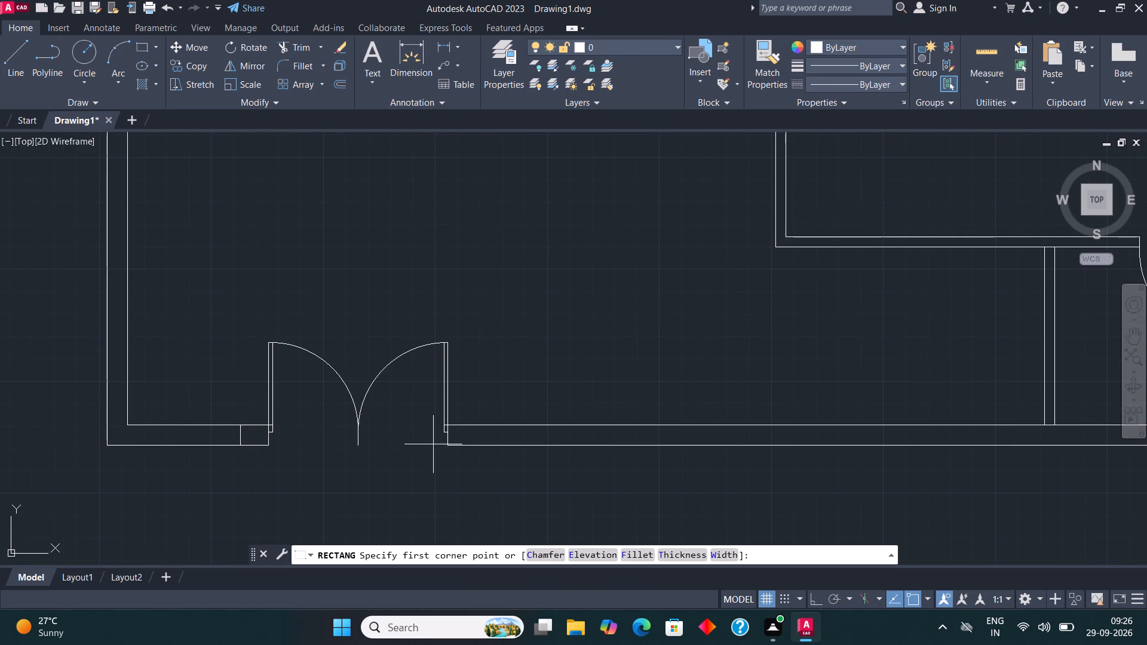
scroll(438, 449, "up", 1)
left_click(453, 444)
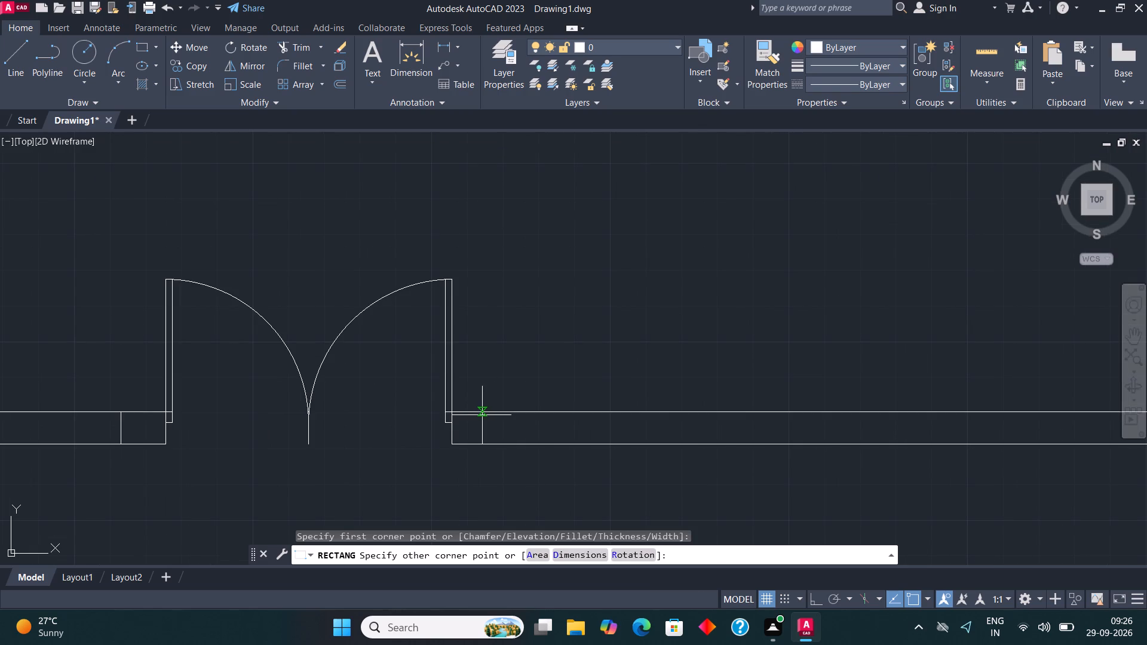
left_click(489, 411)
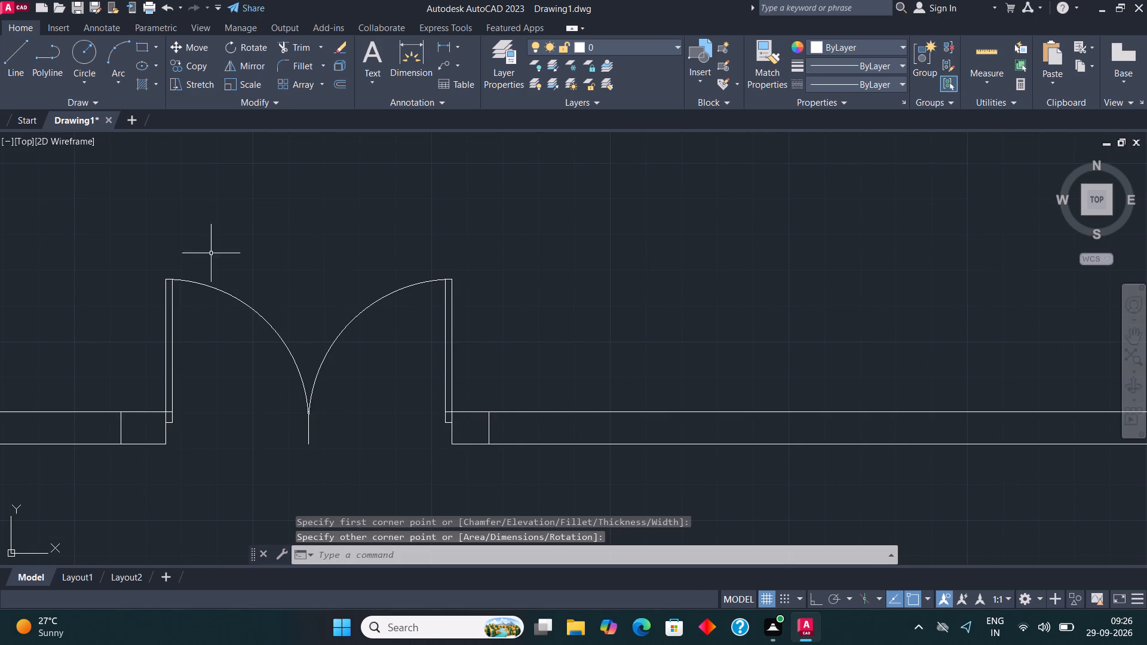
Copy the gate's left leaf to the outer edge of the right-hand pillar as a single side door.
scroll(184, 298, "down", 2)
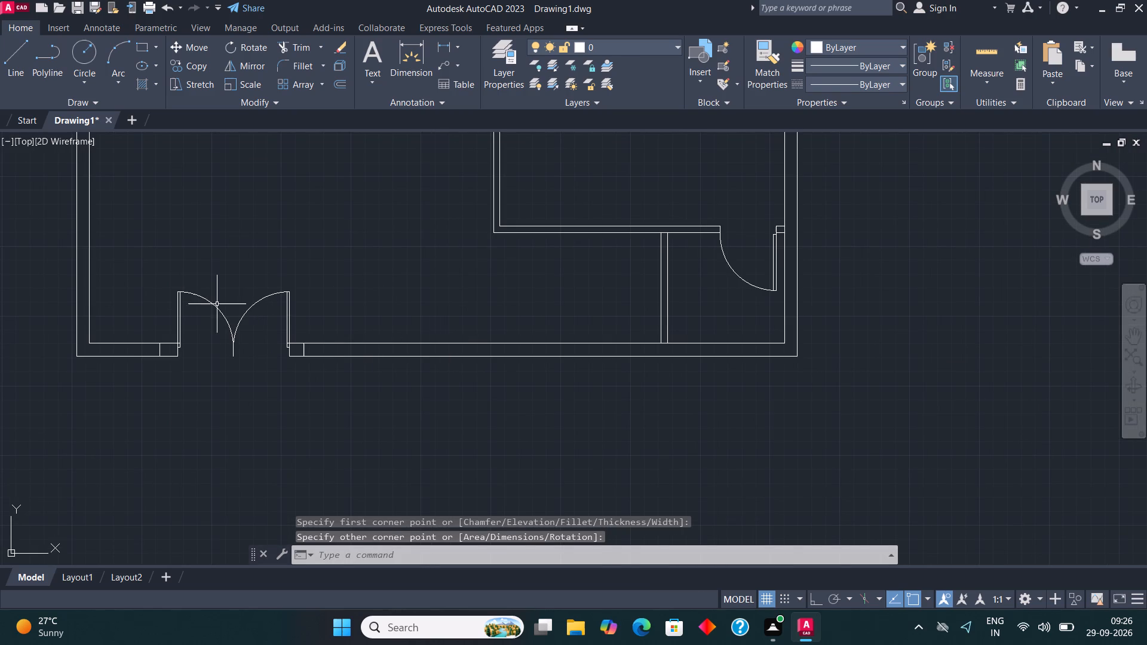
left_click(206, 299)
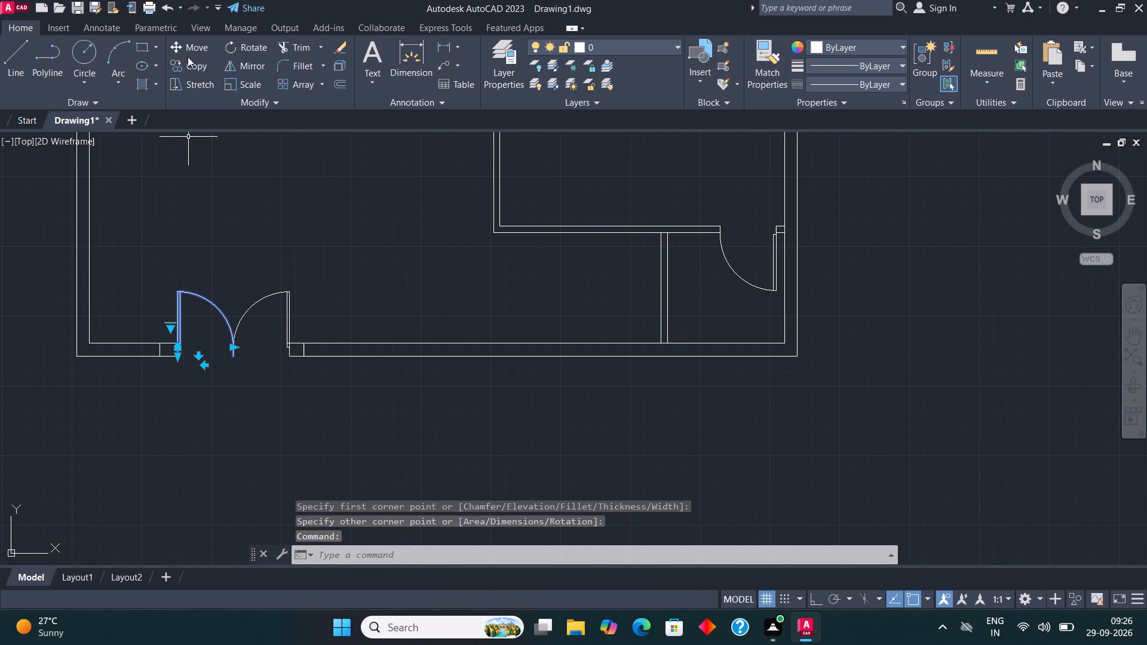
left_click(200, 69)
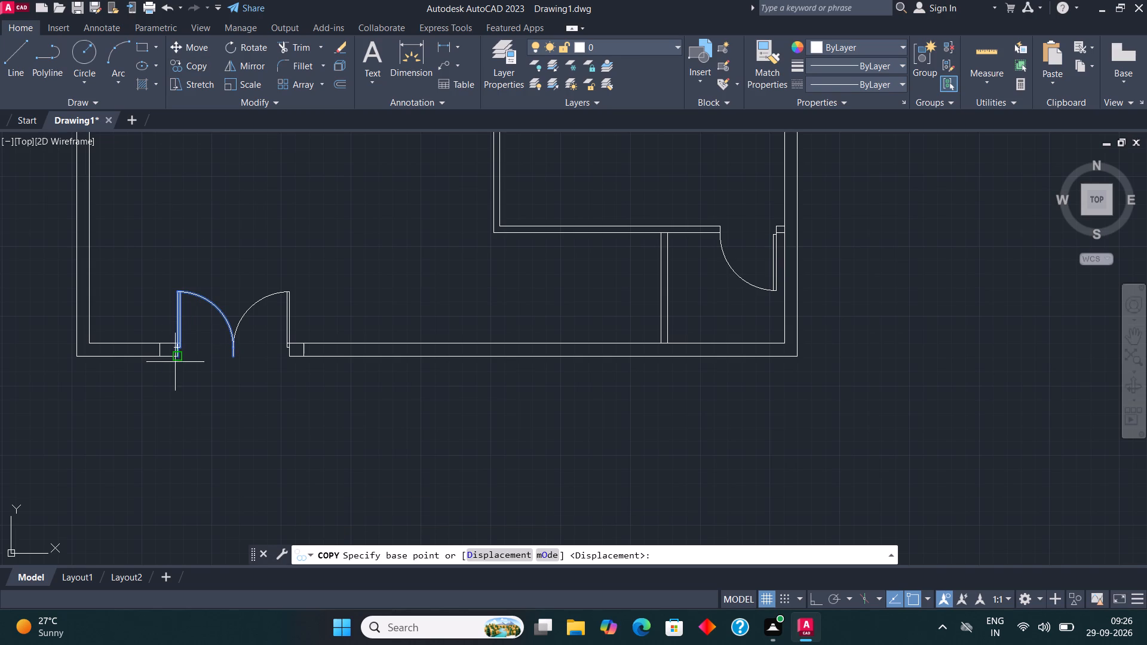
left_click(174, 360)
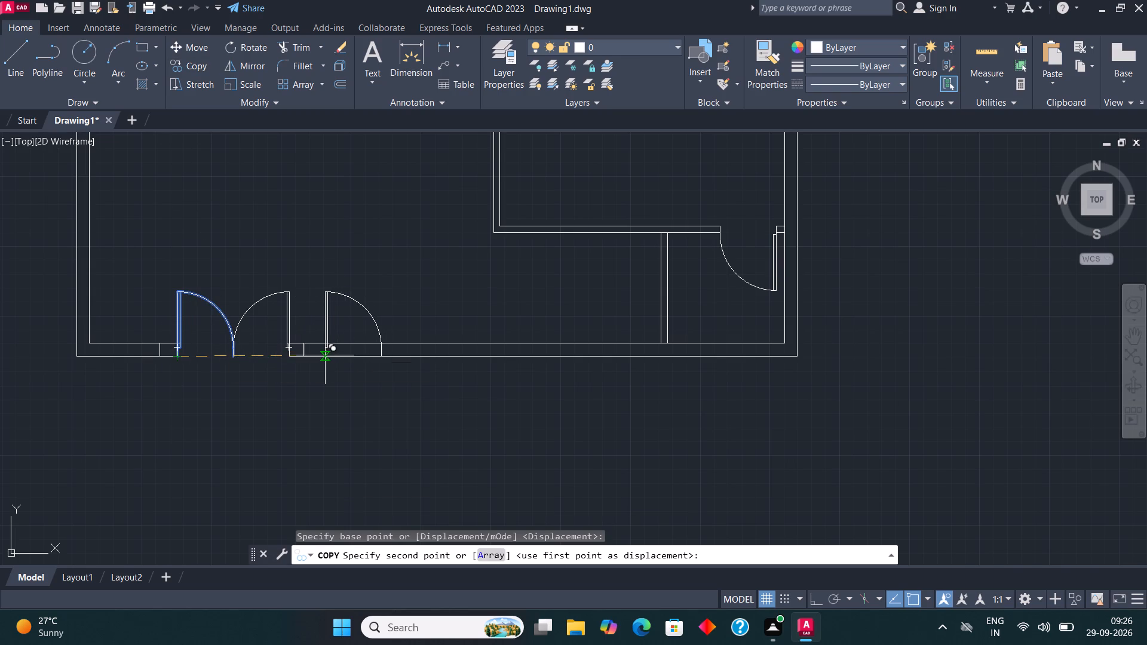
left_click(300, 361)
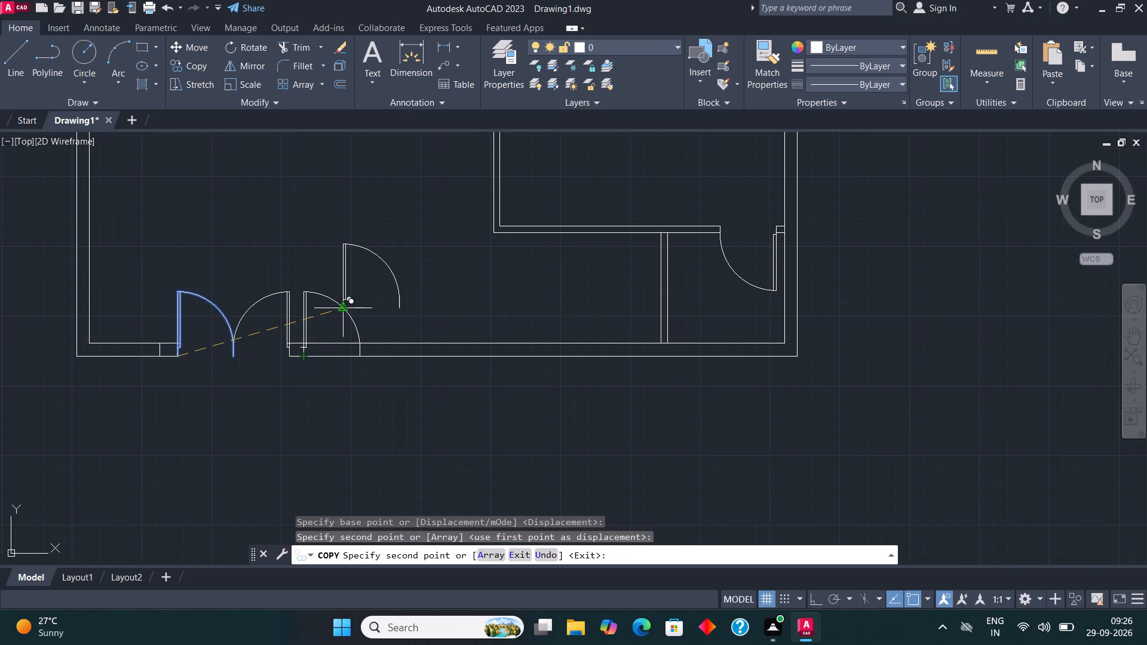
key("Escape")
Copy the pillar between the gate and the single door to the single door's far side in the boundary wall.
scroll(301, 369, "up", 3)
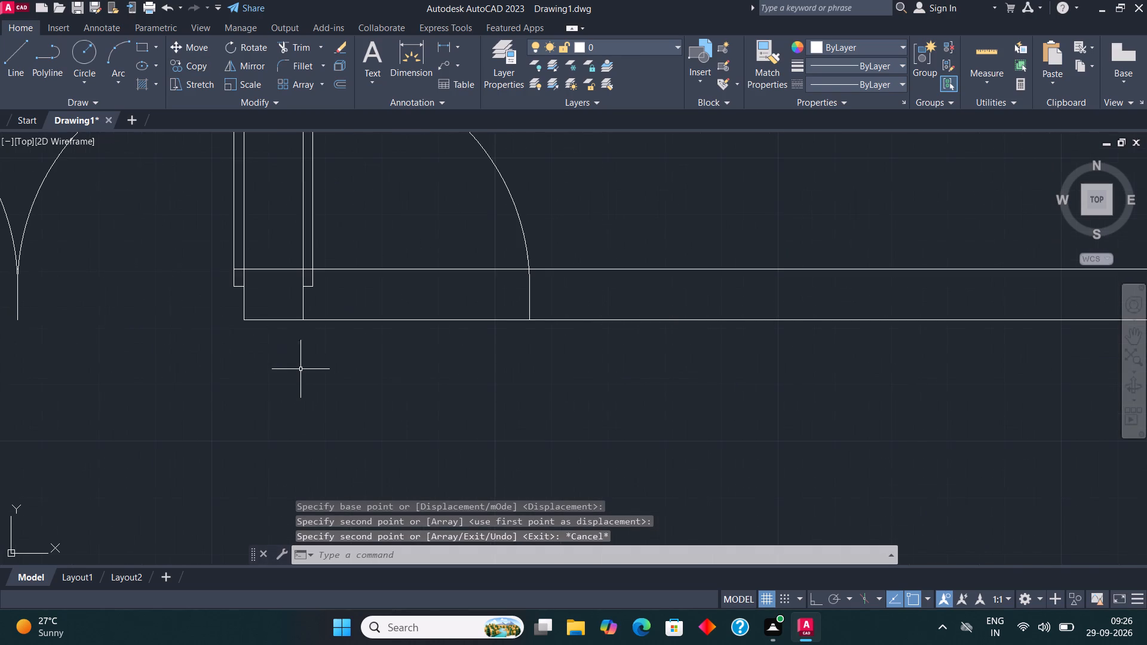
left_click(289, 319)
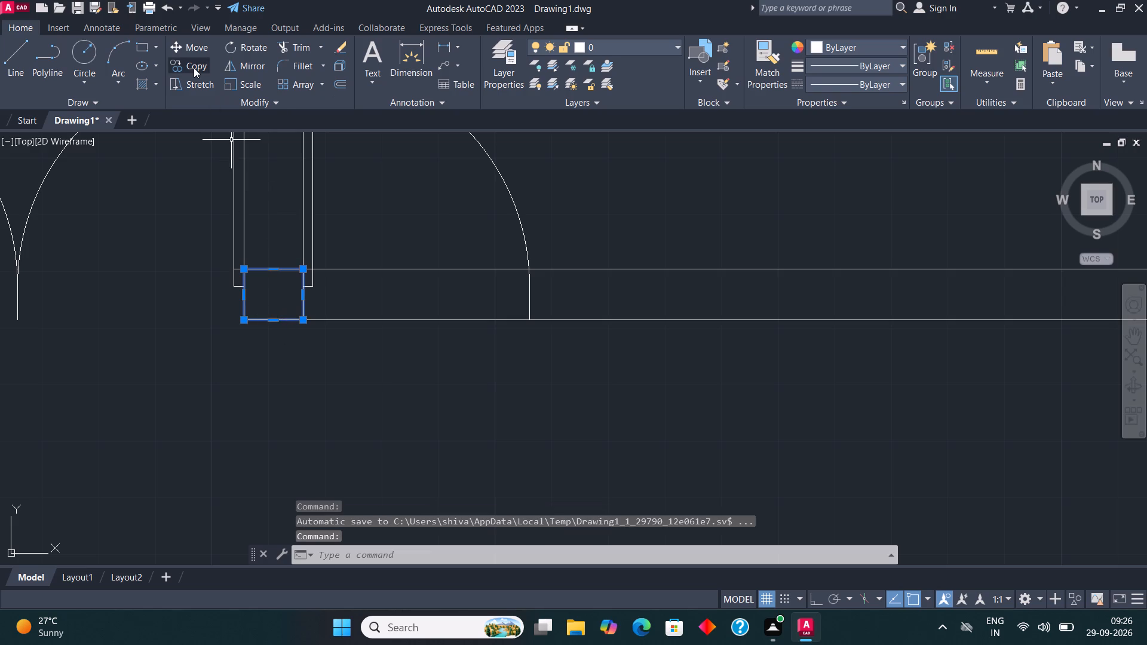
left_click(194, 67)
left_click(244, 268)
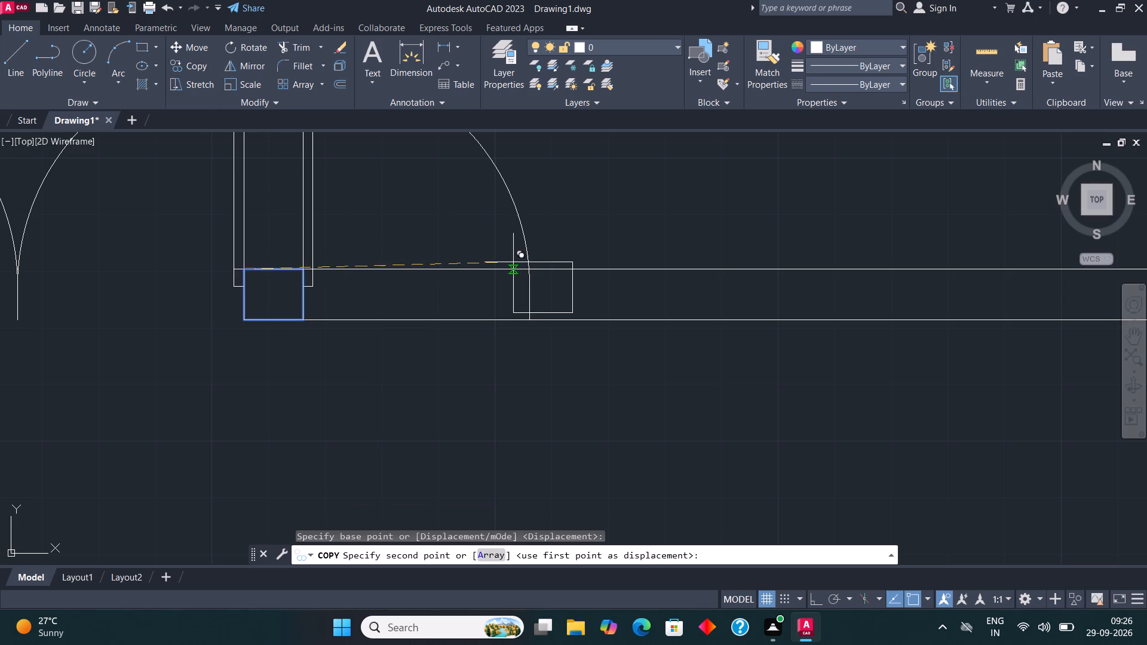
left_click(530, 268)
key("Escape")
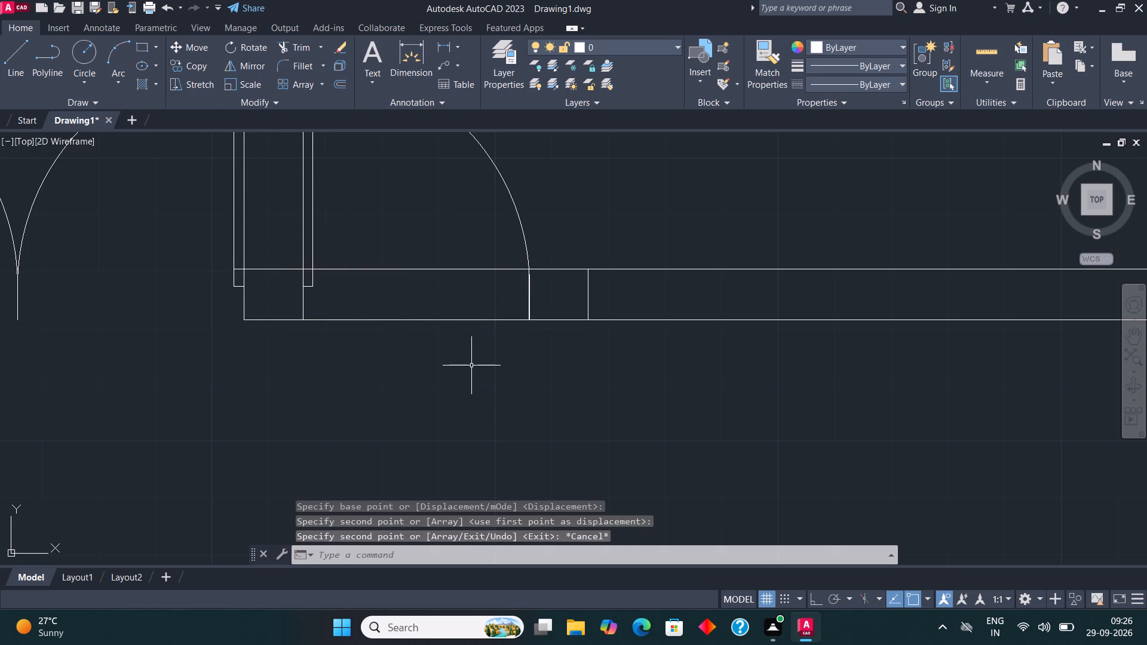
Trim both boundary wall lines across the single door's opening between its two pillars.
scroll(462, 370, "down", 3)
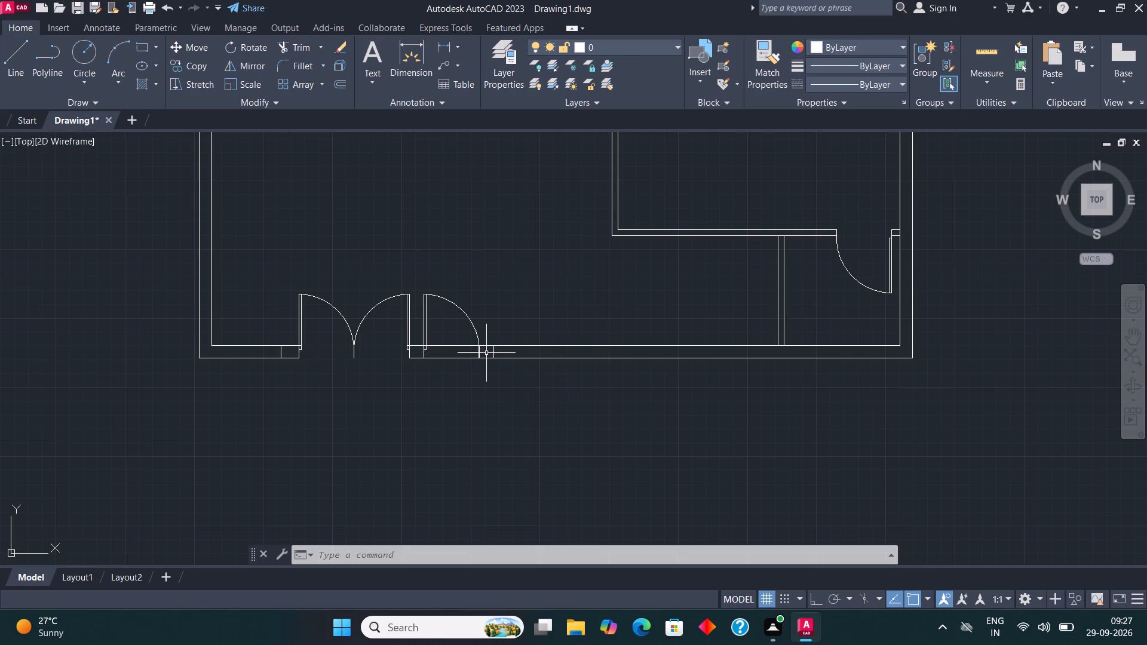
scroll(485, 404, "down", 2)
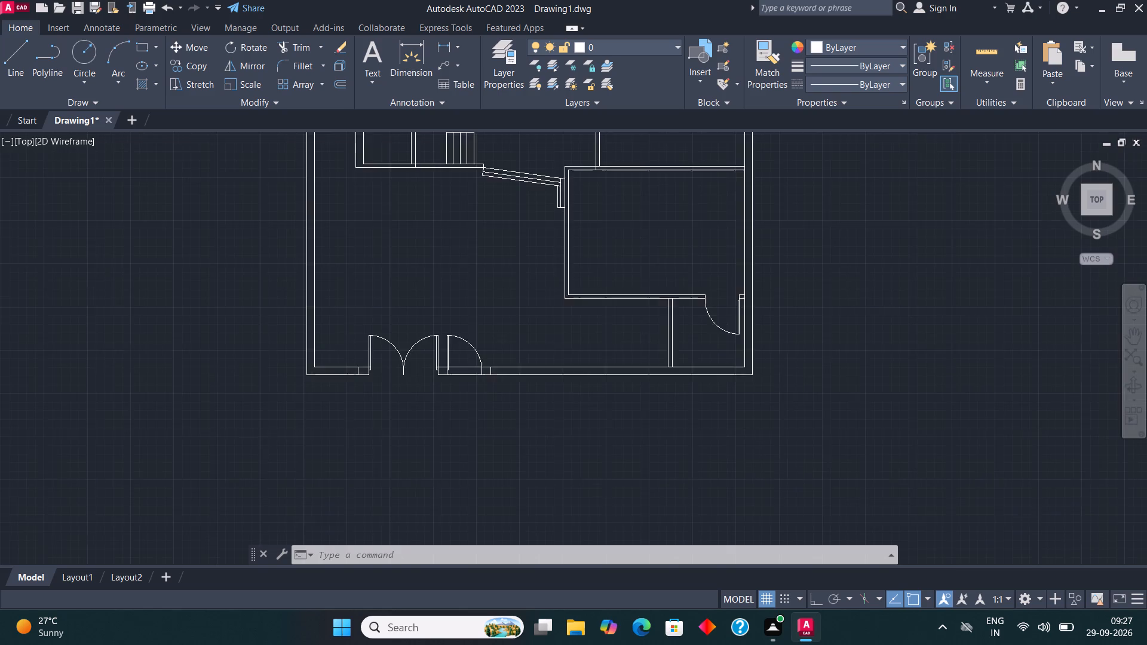
scroll(485, 404, "down", 1)
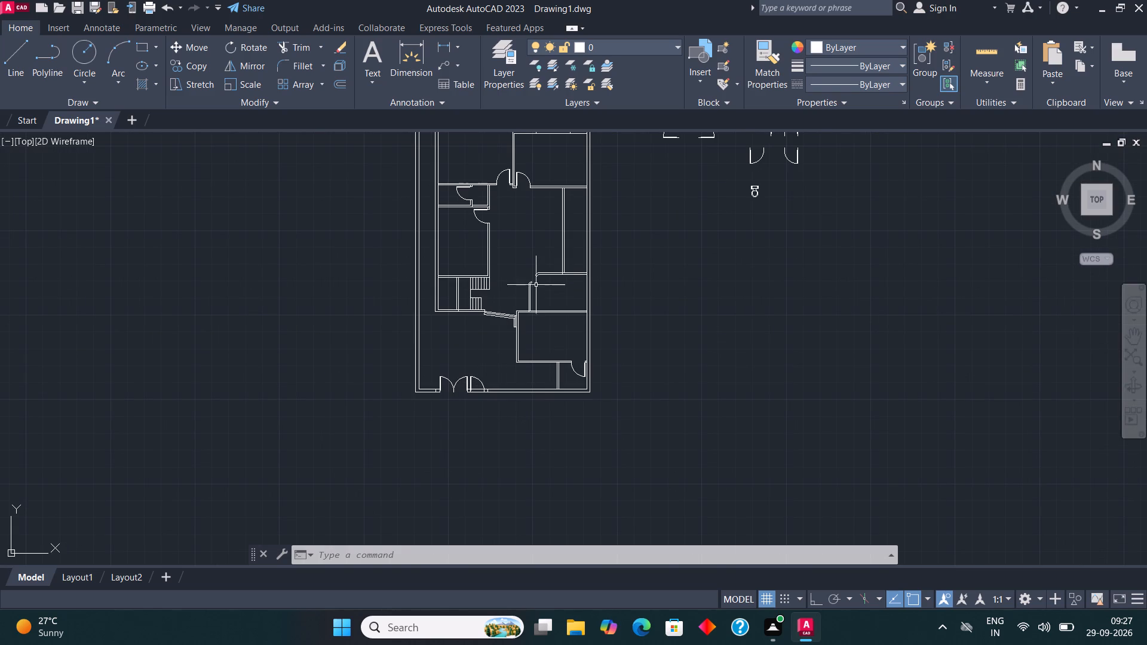
scroll(546, 267, "up", 3)
scroll(548, 275, "down", 2)
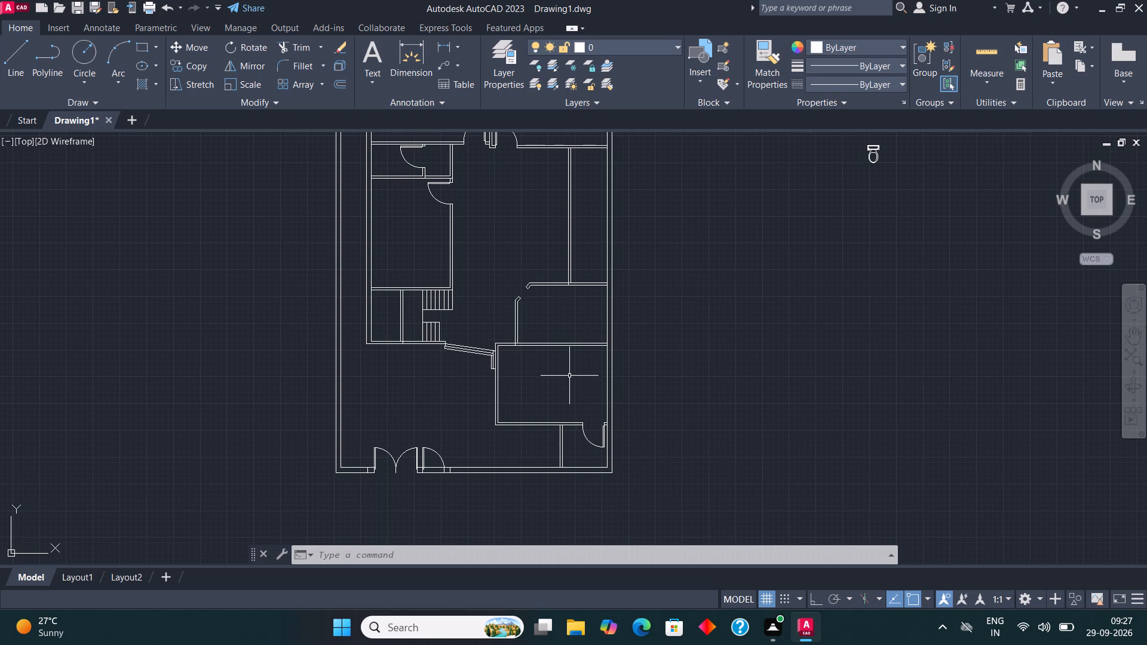
scroll(458, 472, "up", 2)
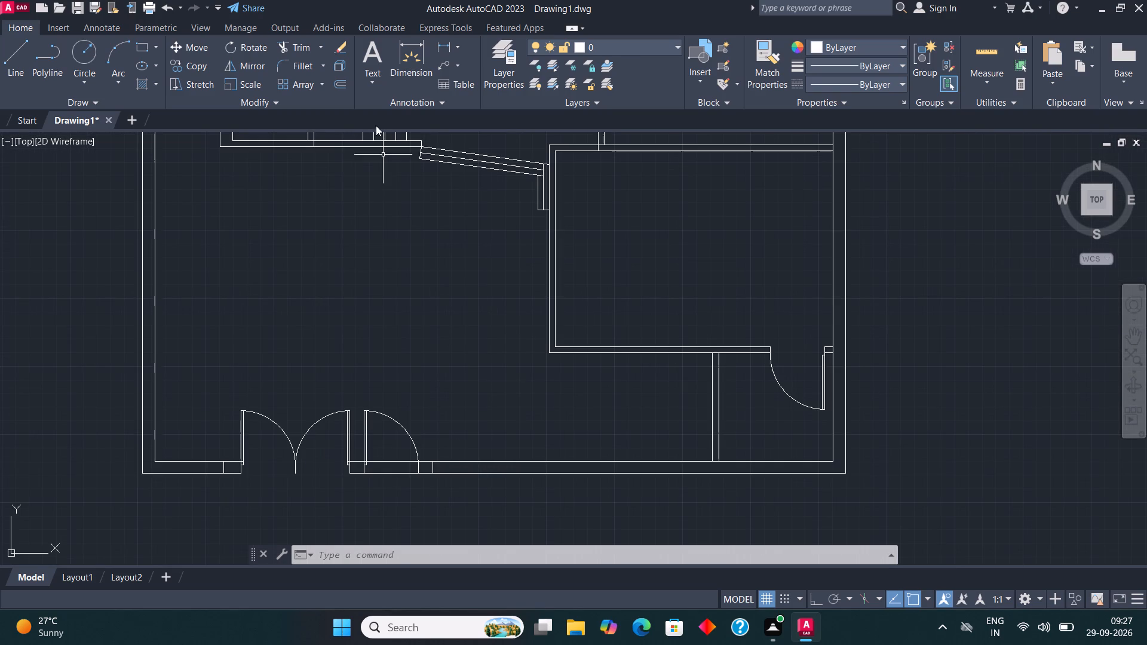
left_click(300, 50)
left_click(387, 427)
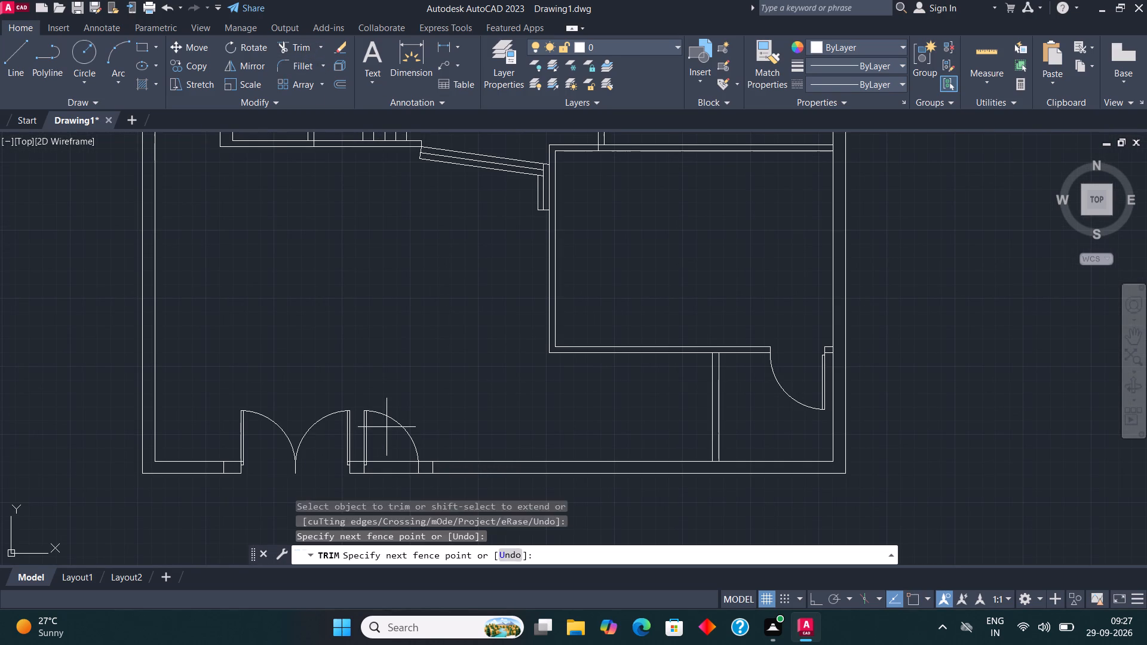
left_click(388, 485)
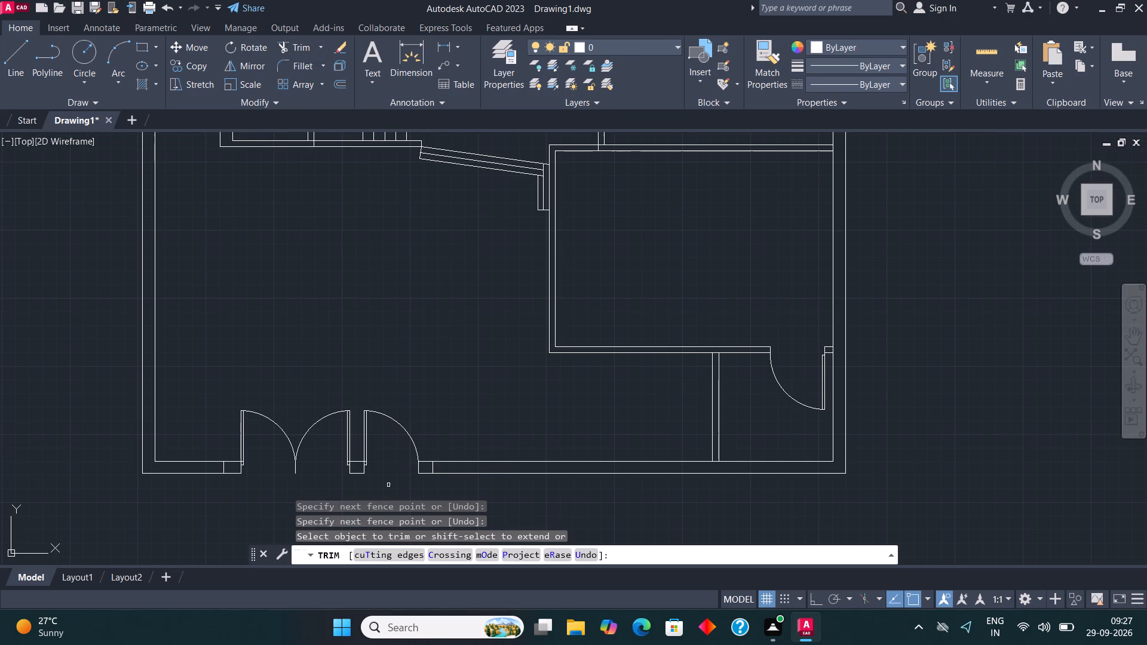
Draw a line across the double-door gate's opening along the boundary wall's outer face, from pillar to pillar.
key("Escape")
scroll(344, 410, "down", 2)
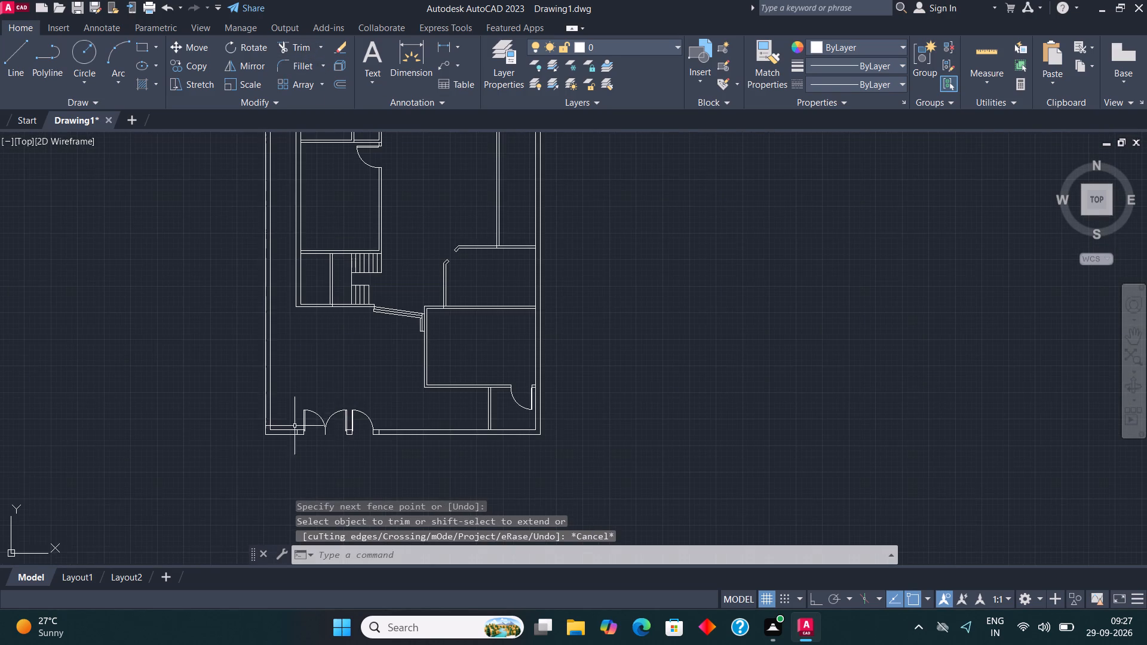
scroll(299, 438, "up", 3)
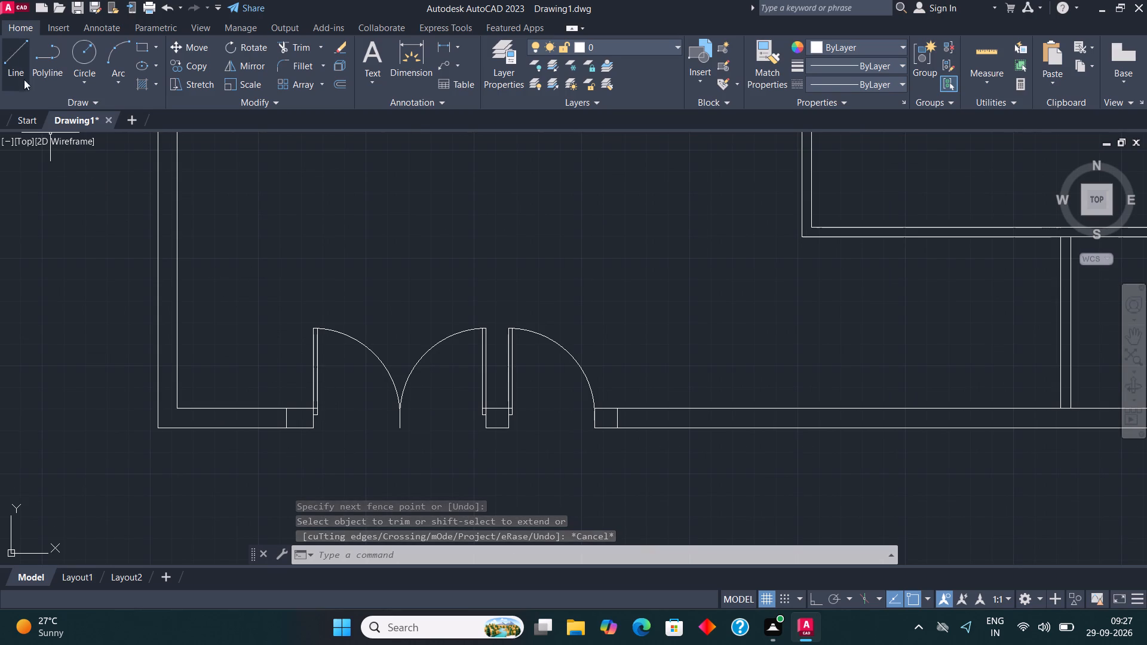
left_click(15, 54)
scroll(341, 440, "up", 1)
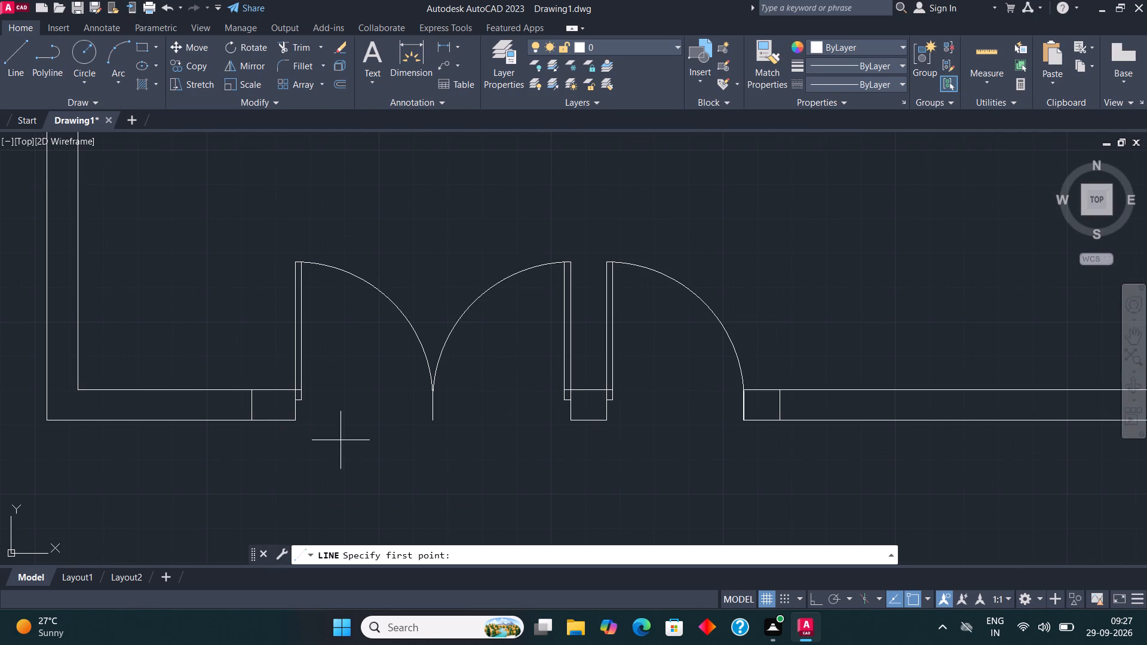
left_click(295, 418)
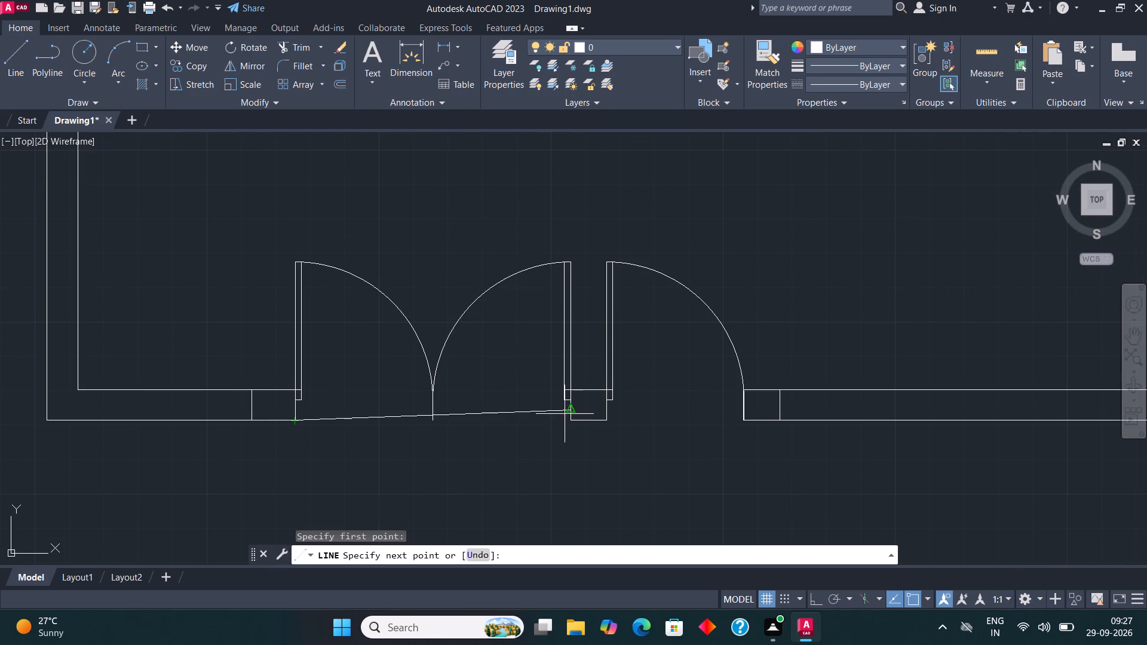
left_click(574, 419)
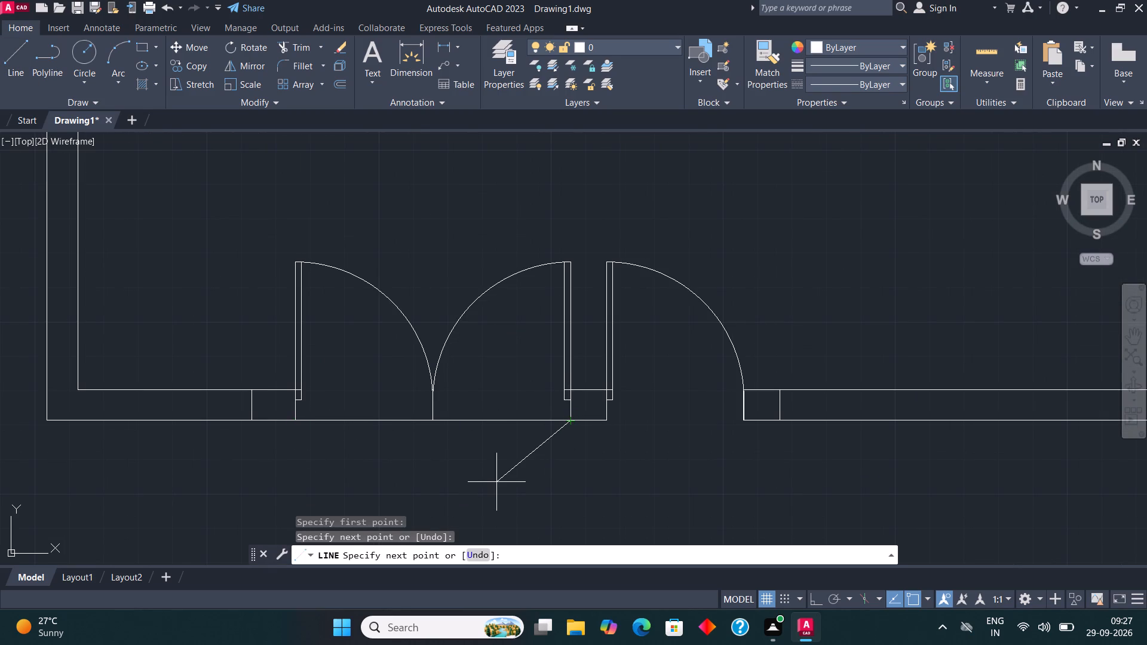
key("Escape")
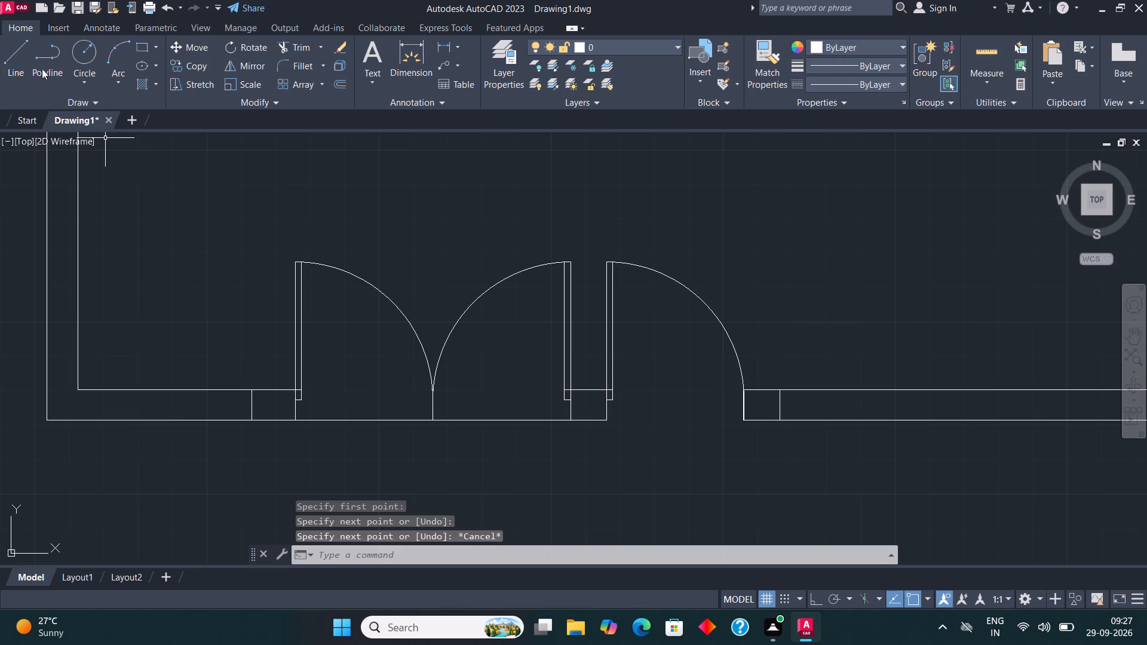
Draw a three-sided outline about 10" deep outside the double-door gate, spanning the opening between its two pillars.
left_click(20, 55)
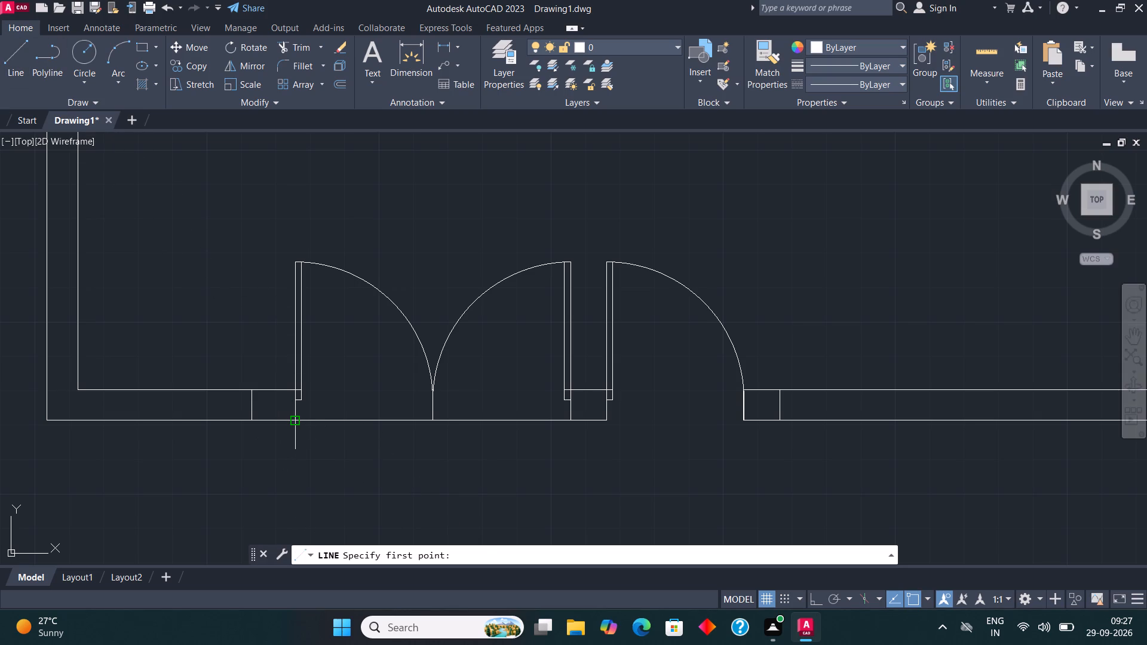
left_click(296, 425)
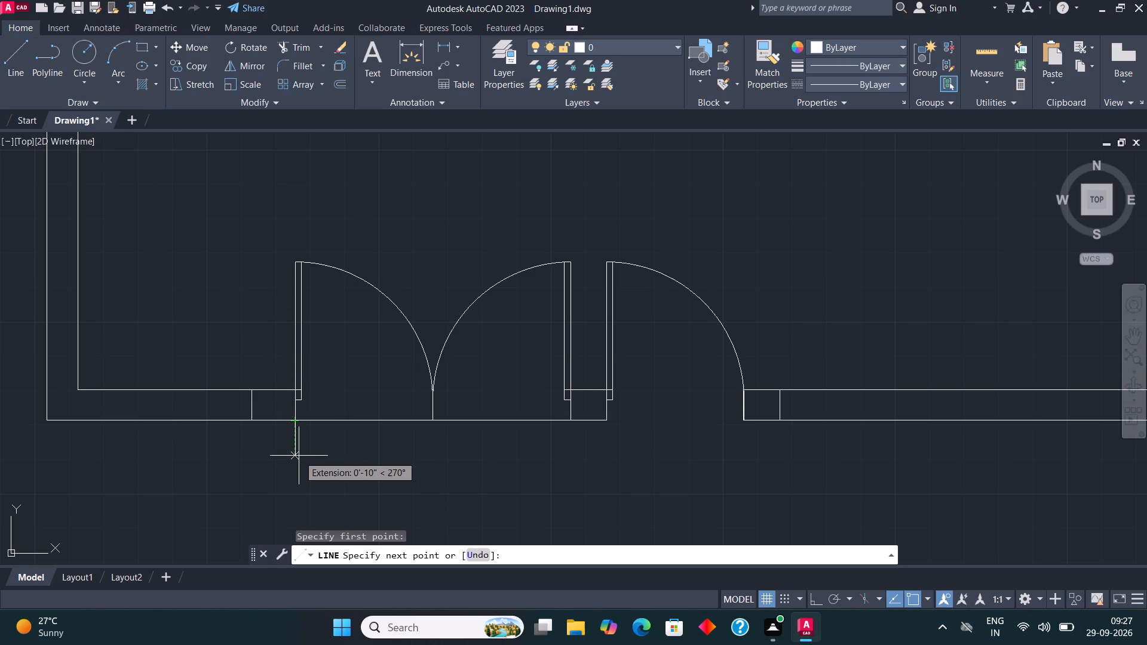
left_click(299, 459)
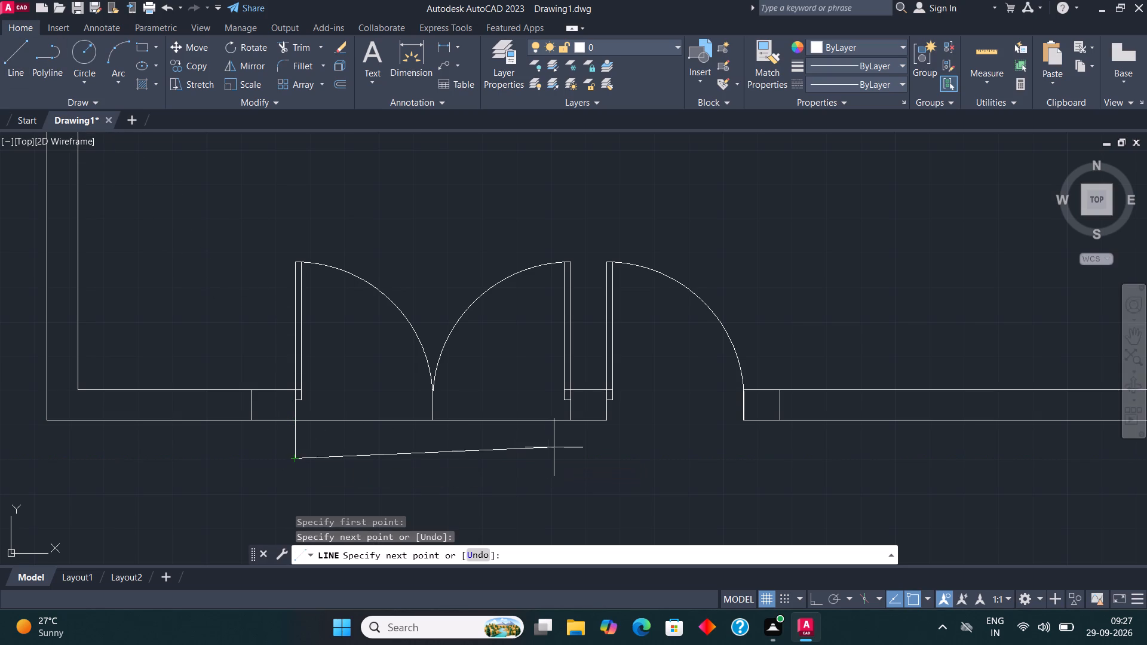
left_click(572, 451)
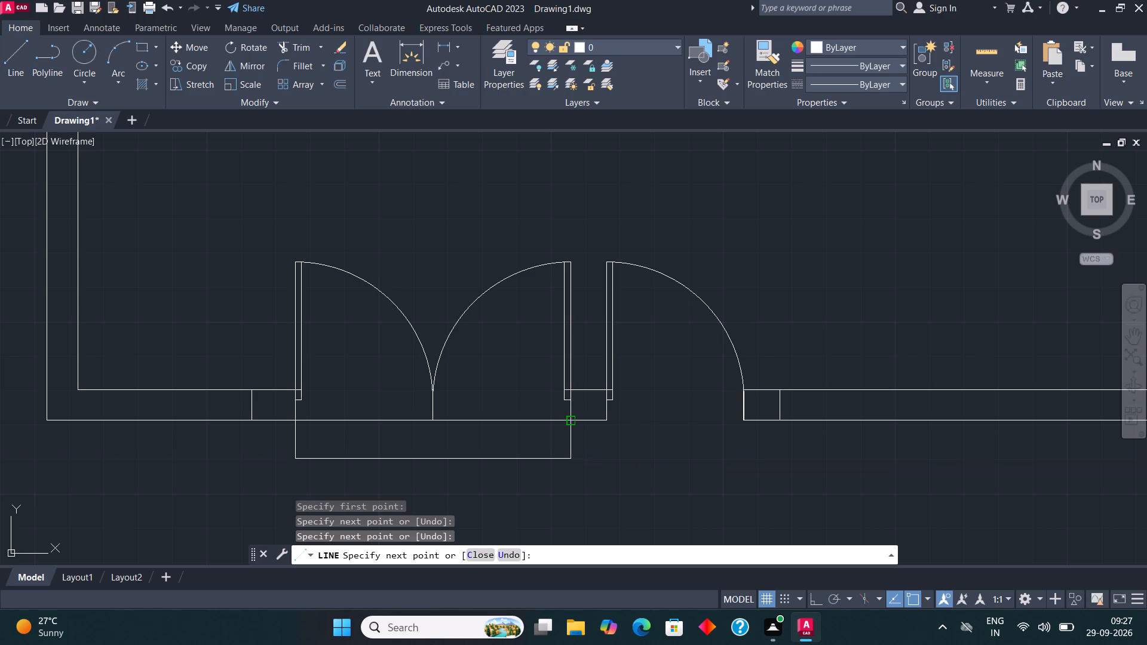
left_click(571, 417)
key("Escape")
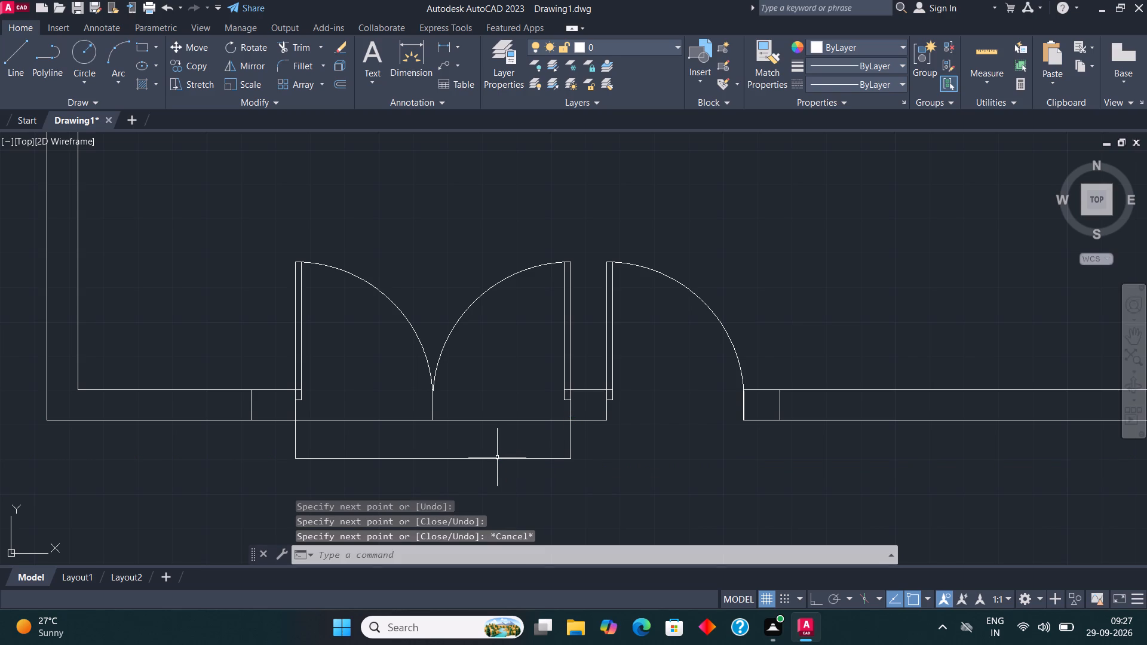
Copy the line across the gate opening outward four times within the outline, as roughly evenly spaced step lines.
left_click(456, 419)
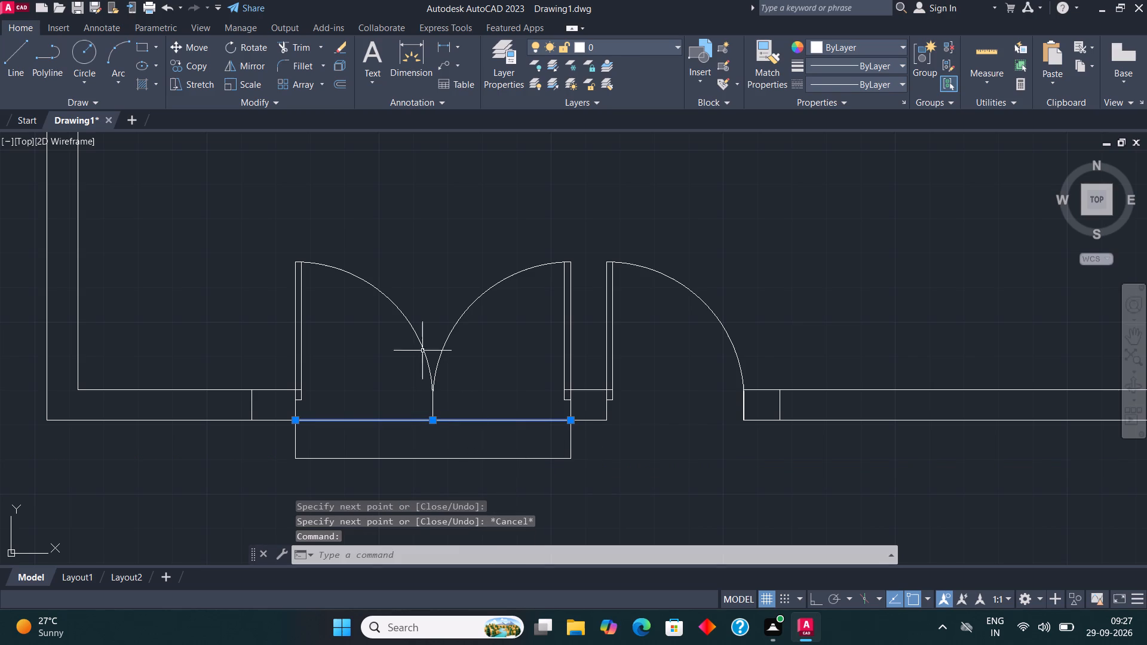
left_click(197, 69)
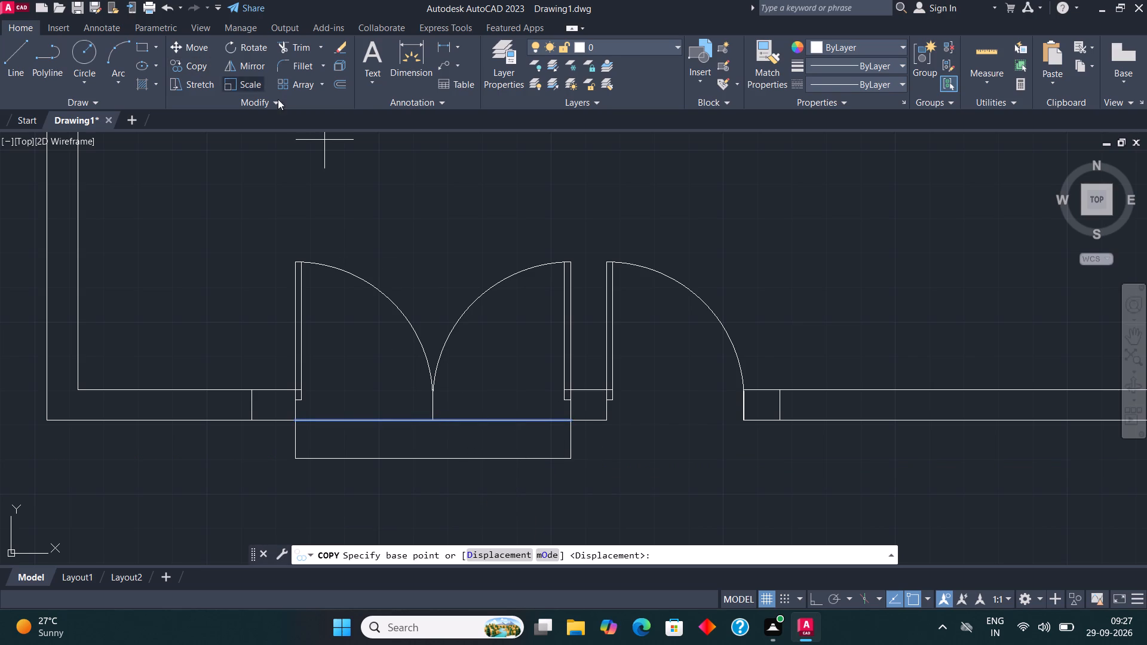
scroll(296, 429, "up", 2)
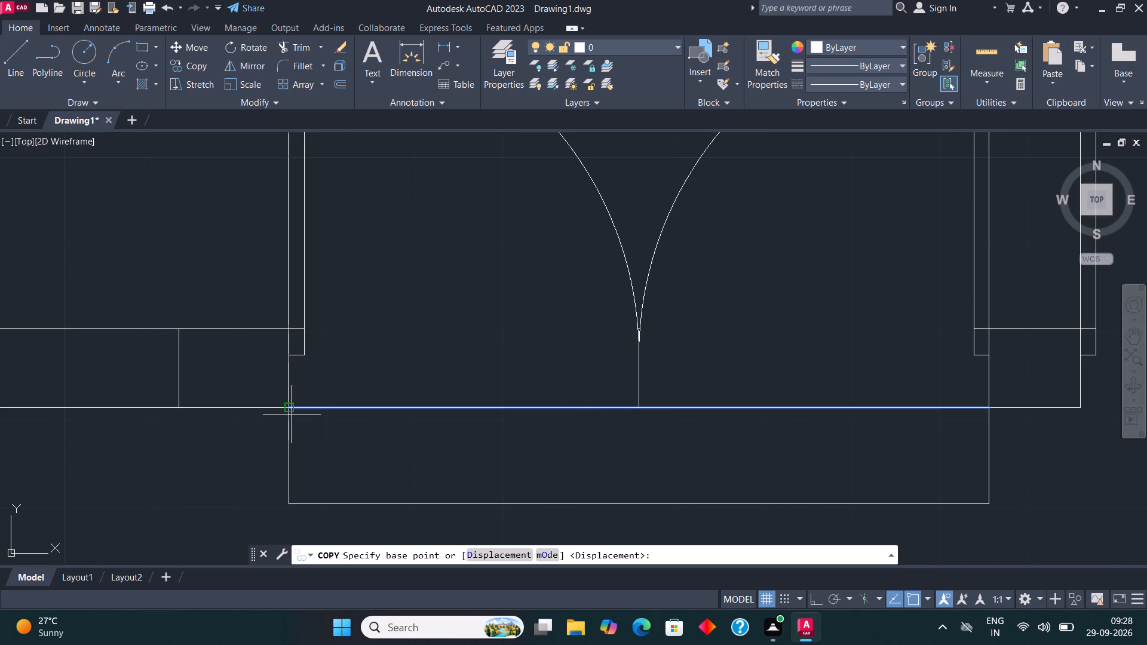
left_click(292, 413)
left_click(290, 434)
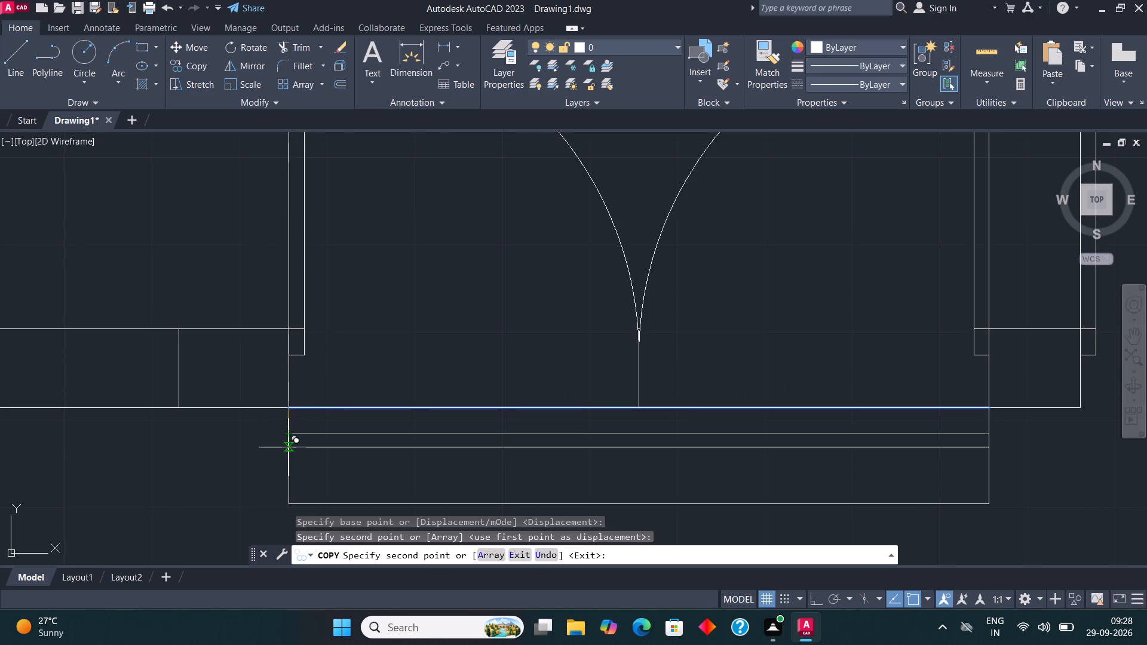
left_click(288, 454)
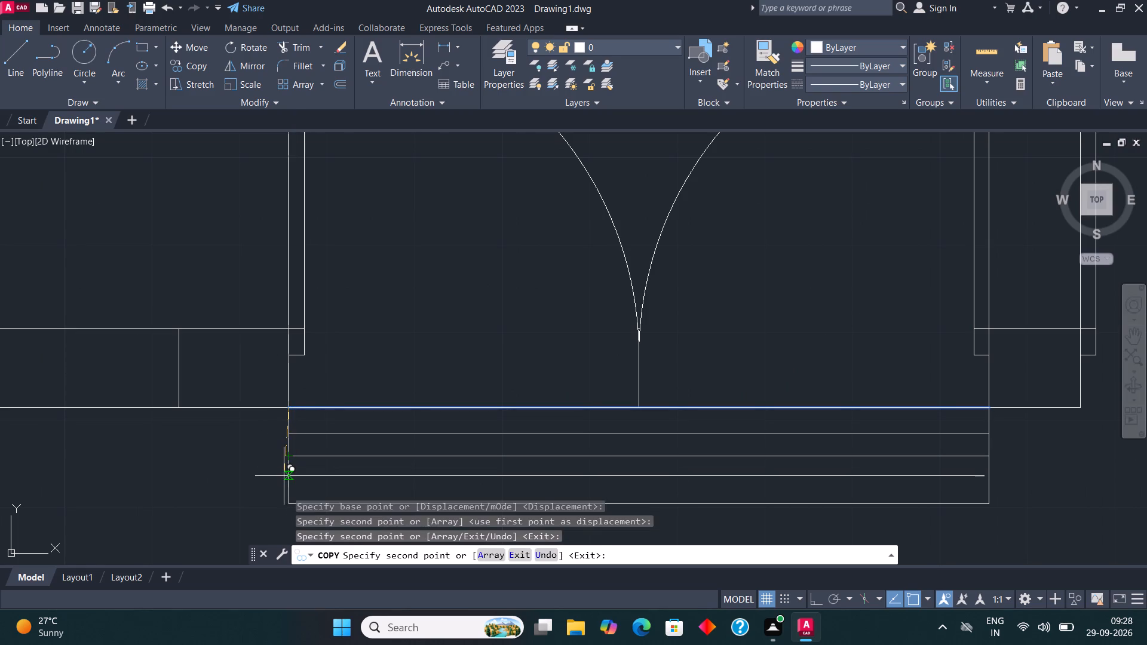
left_click(286, 476)
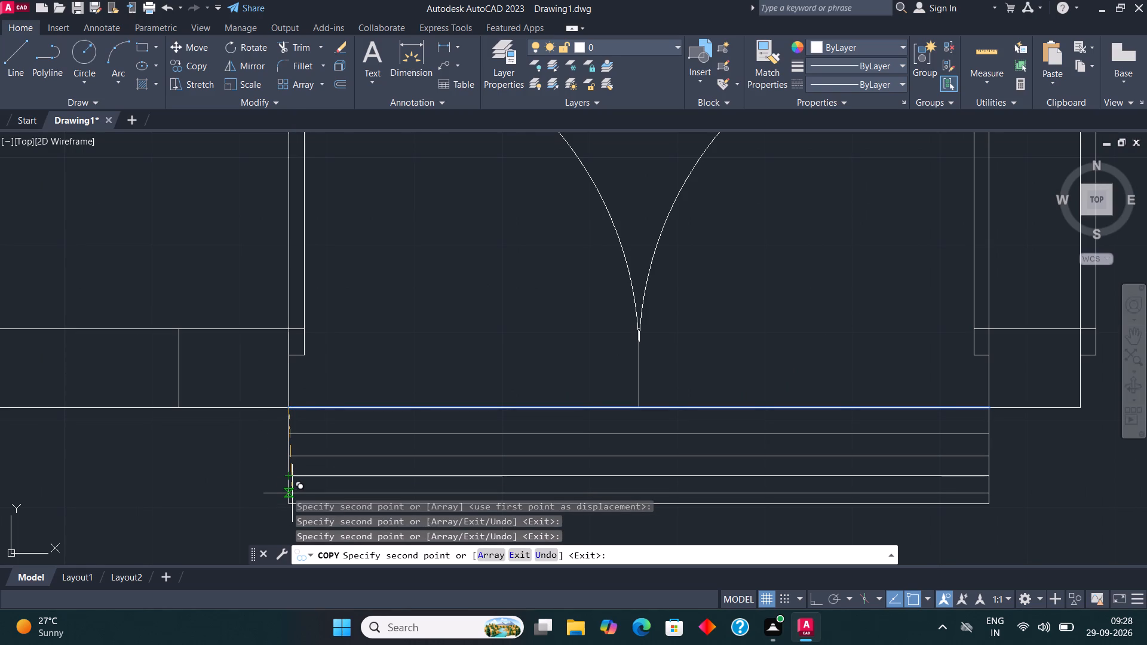
left_click(288, 493)
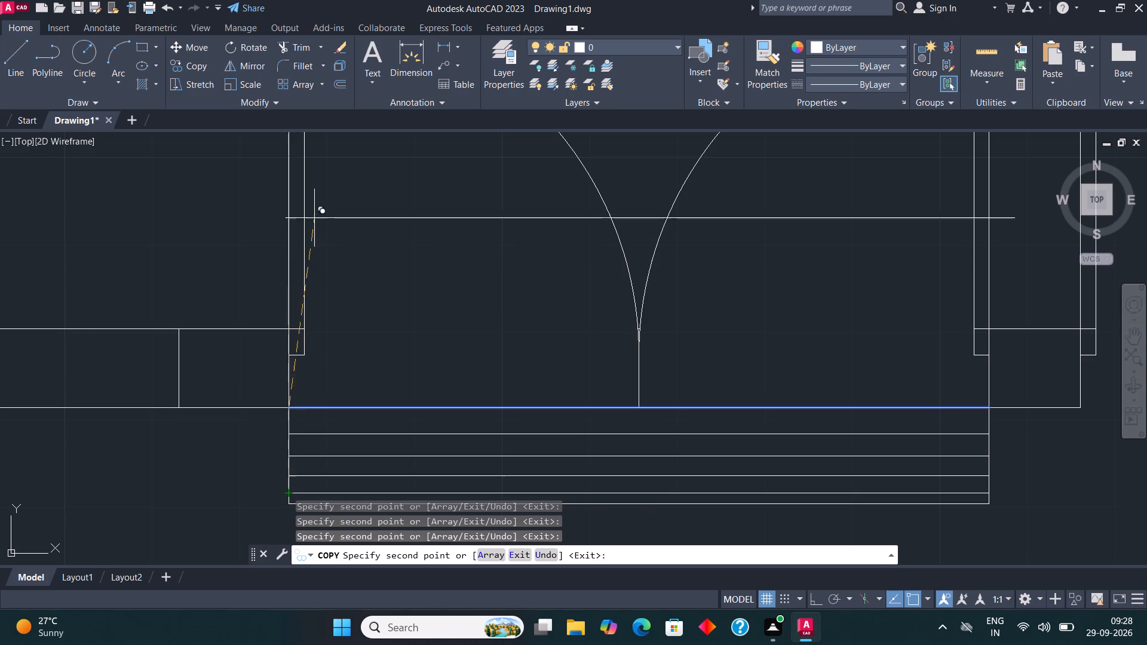
Trim away the outline's original front line and the two side line ends projecting past the outermost step line.
left_click(302, 47)
left_click(427, 505)
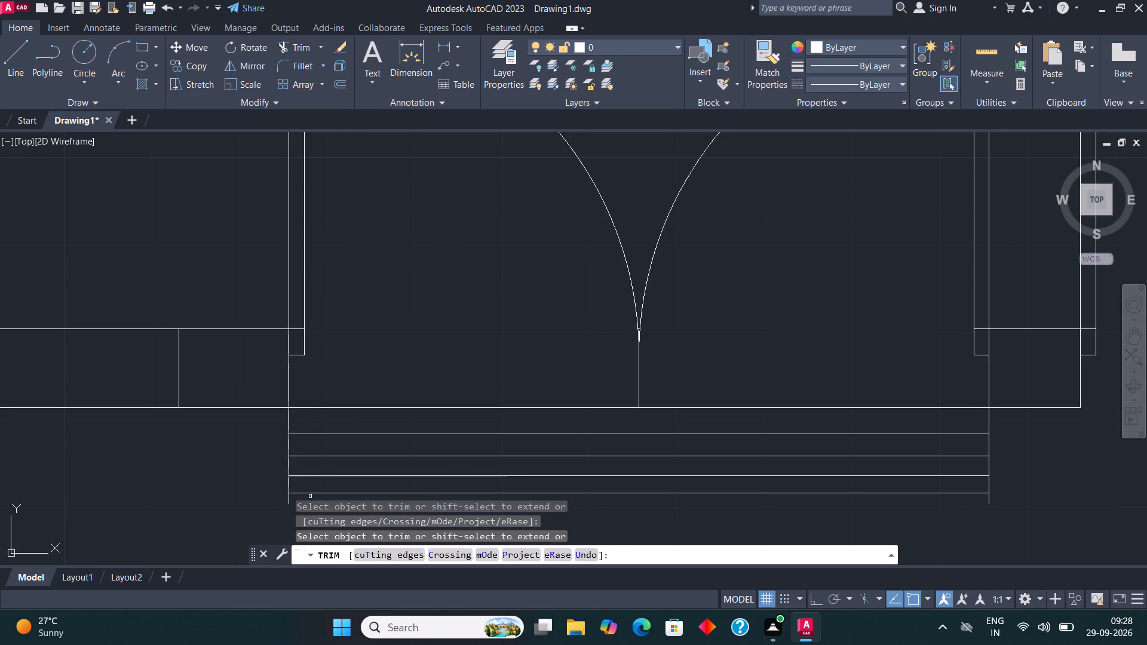
left_click(288, 502)
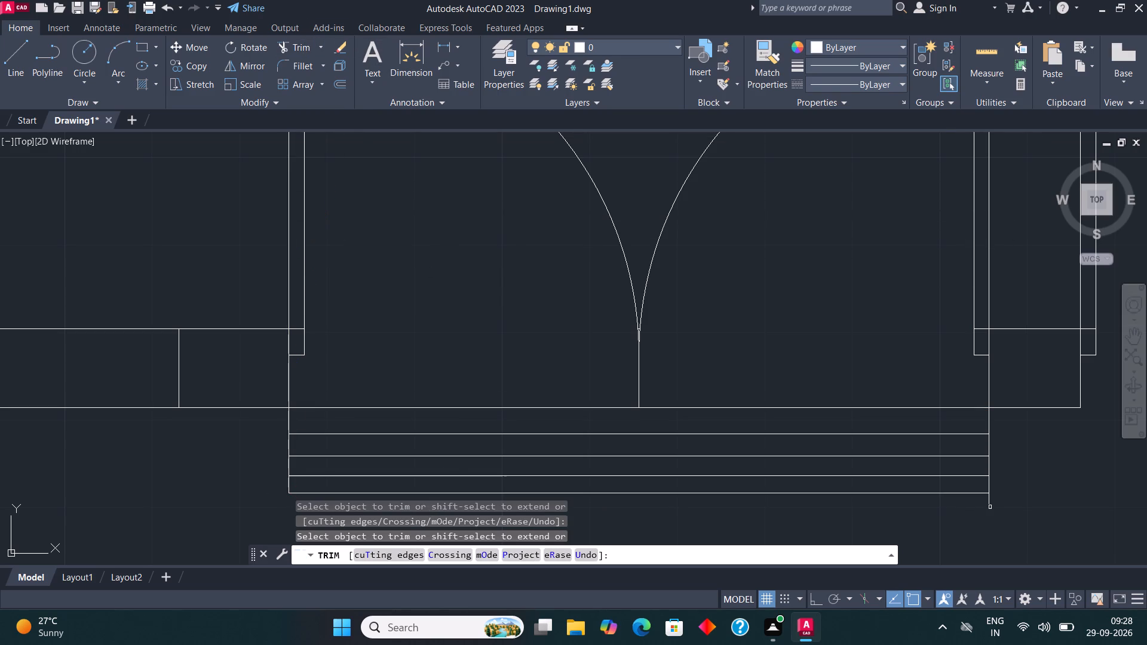
left_click(990, 504)
key("Escape")
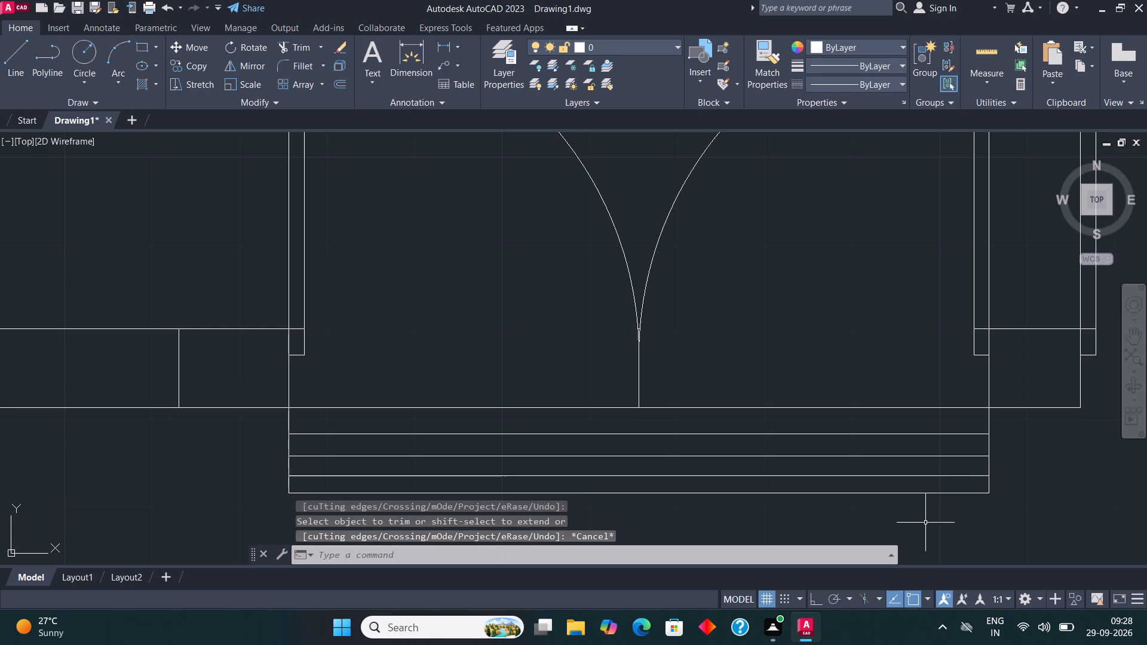
Shift the outermost step line slightly outward by its midpoint to even out the step spacing.
scroll(427, 253, "down", 2)
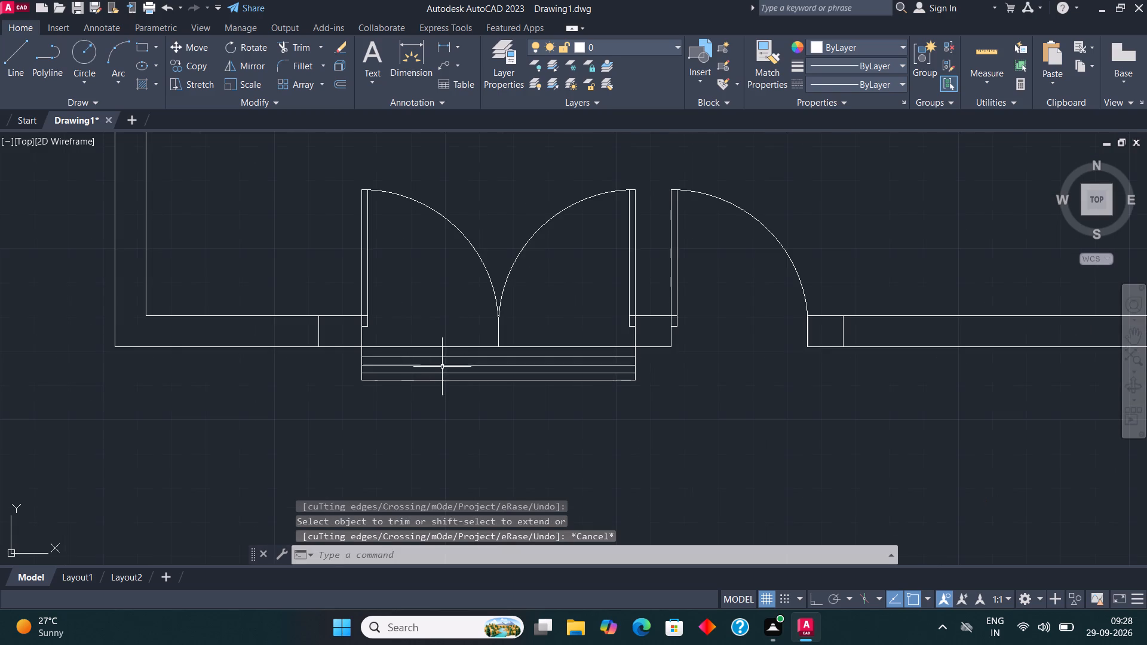
scroll(440, 367, "up", 2)
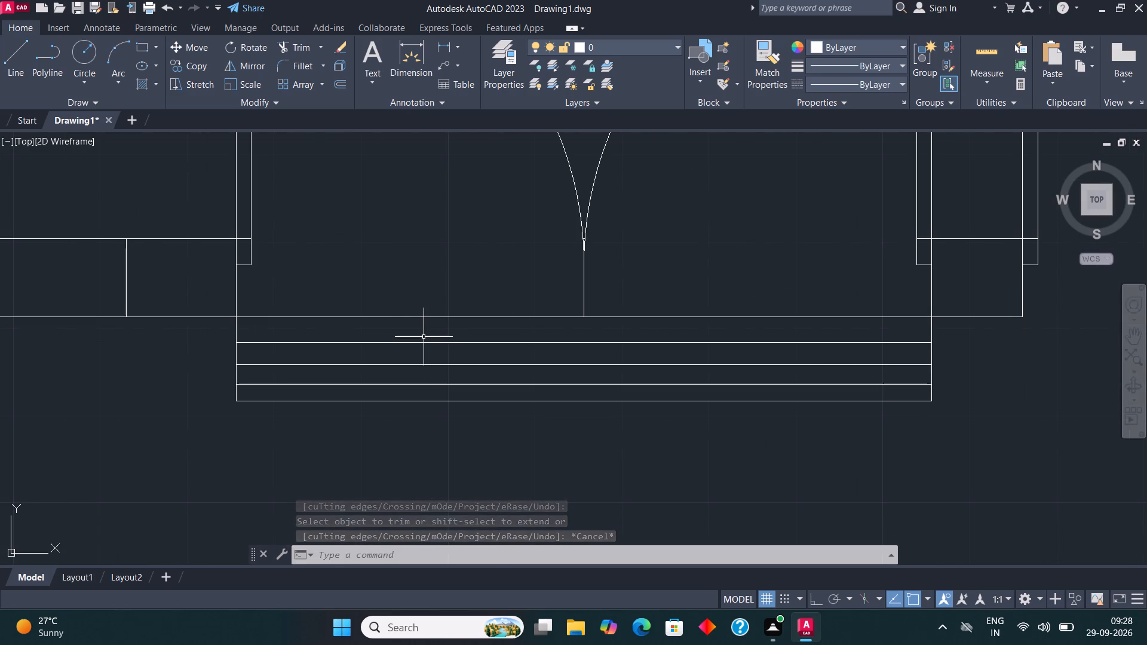
scroll(424, 348, "down", 3)
scroll(487, 376, "up", 3)
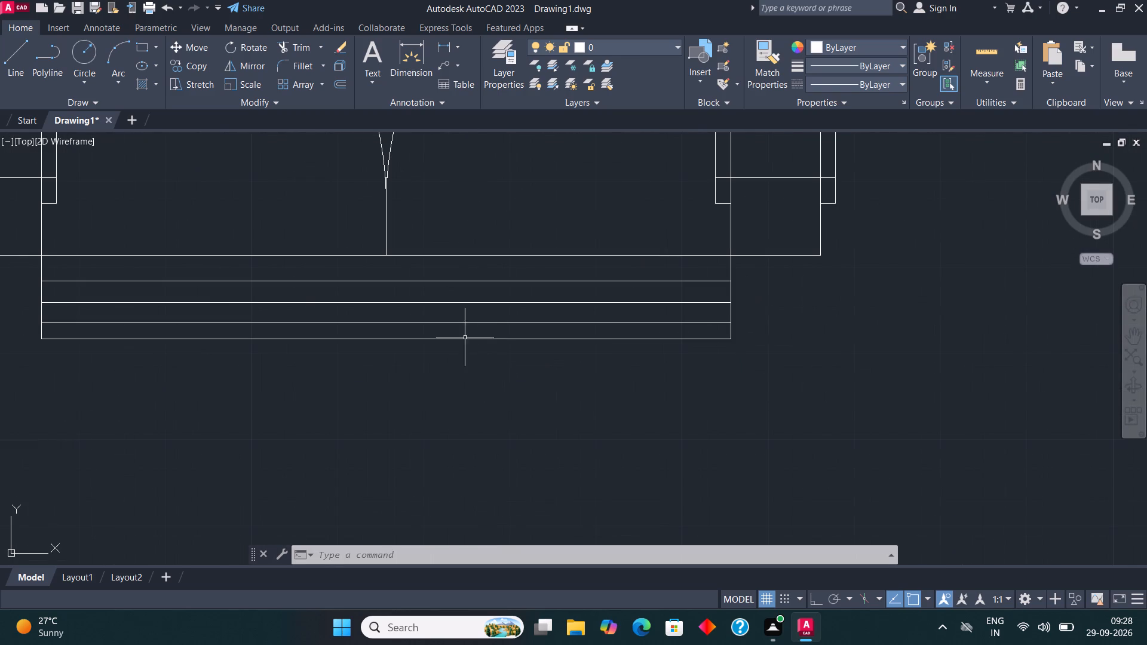
left_click(389, 338)
scroll(358, 355, "up", 1)
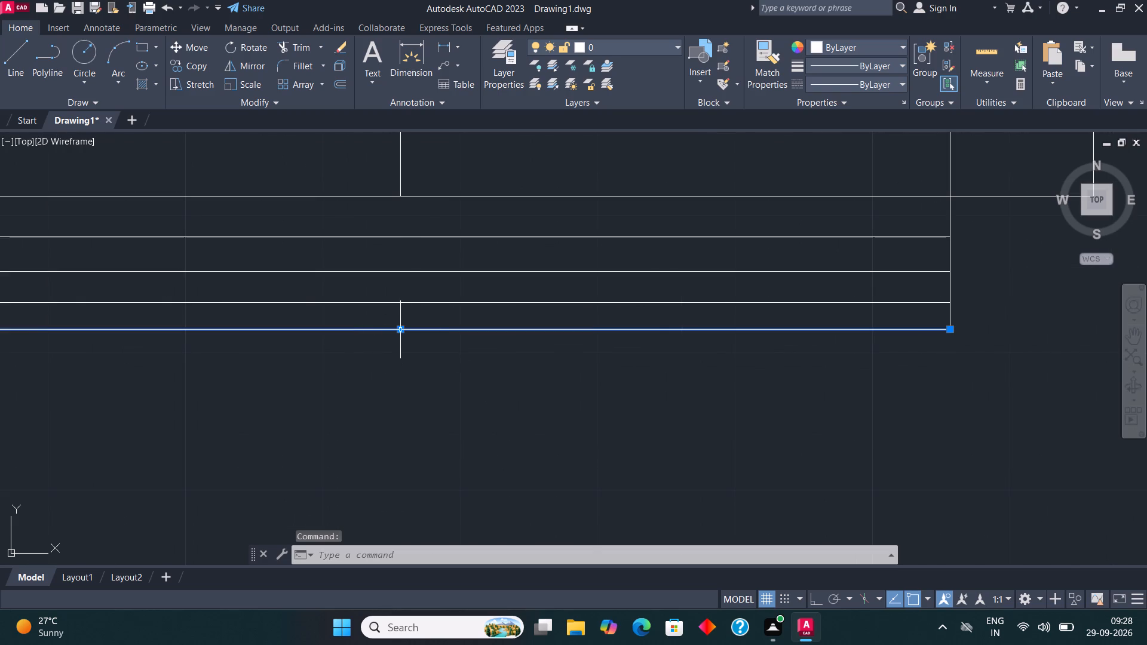
left_click(400, 332)
left_click(401, 340)
scroll(593, 371, "down", 1)
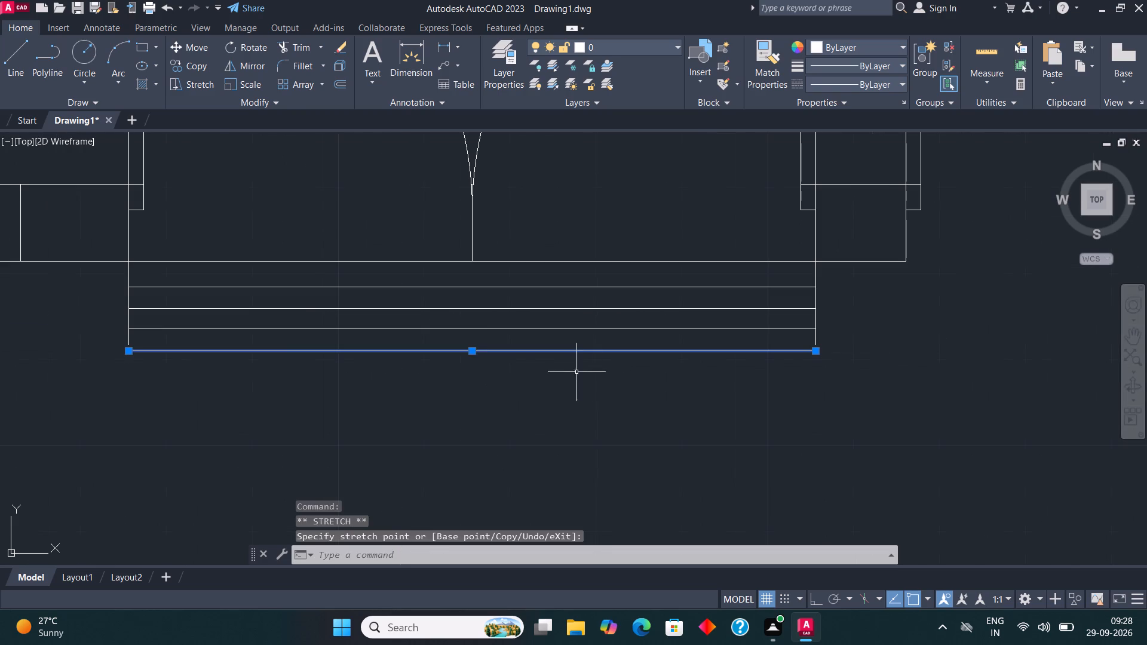
key("Escape")
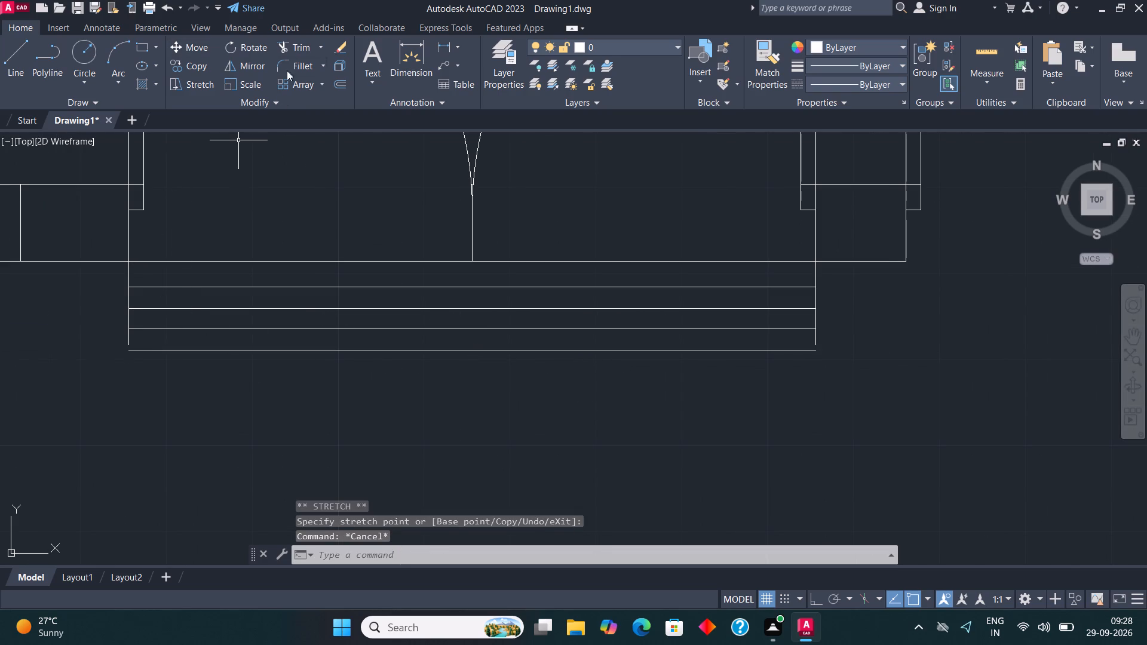
Fillet both outer corners of the gate steps, joining each side line to the shifted front line.
left_click(300, 63)
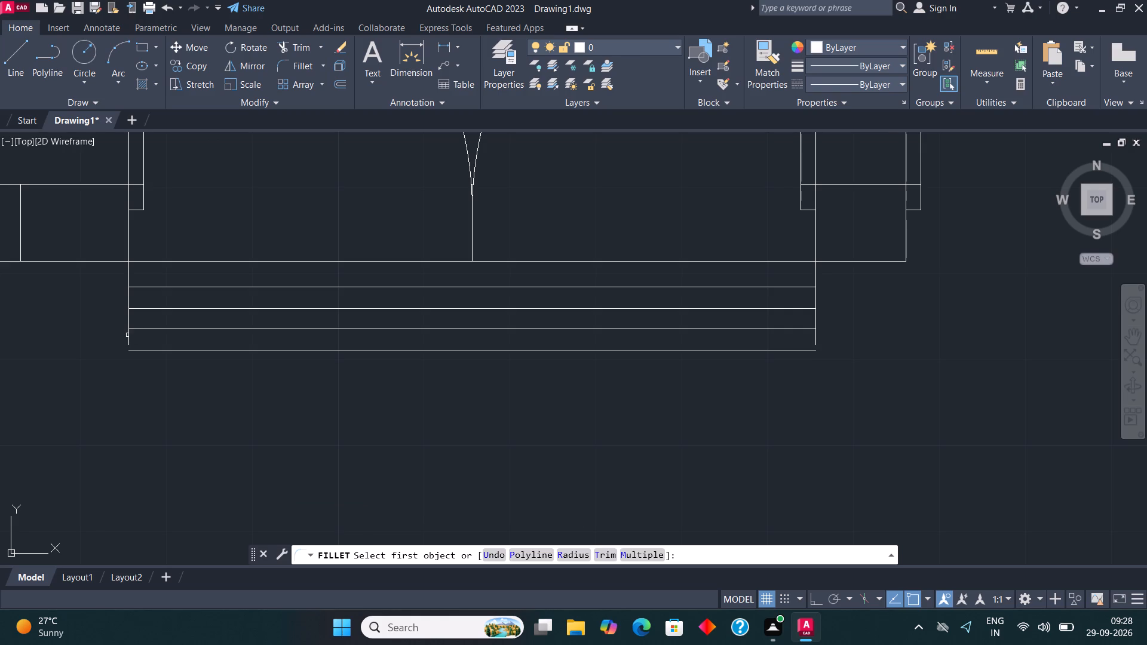
left_click(127, 335)
left_click(143, 352)
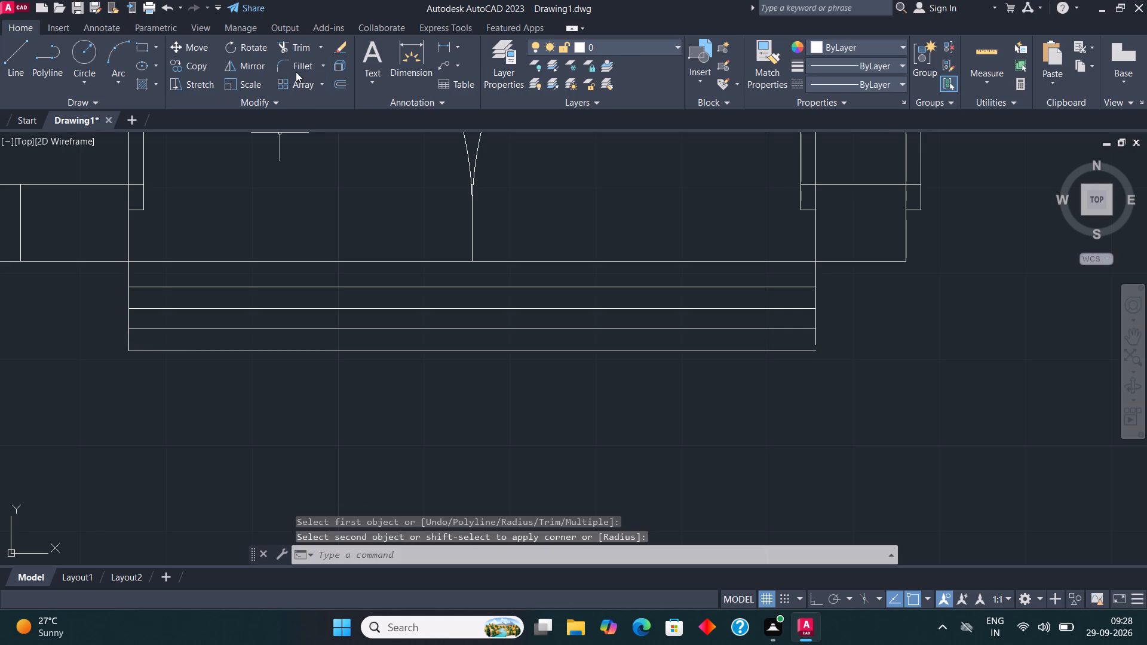
left_click(296, 70)
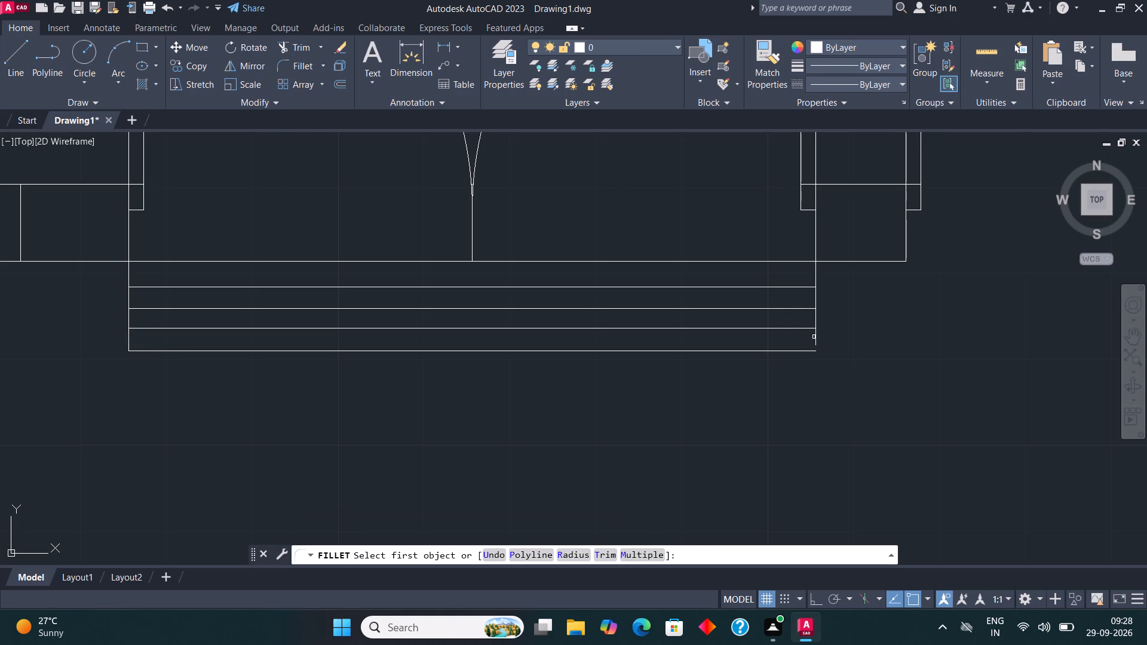
left_click(816, 338)
left_click(789, 355)
left_click(786, 352)
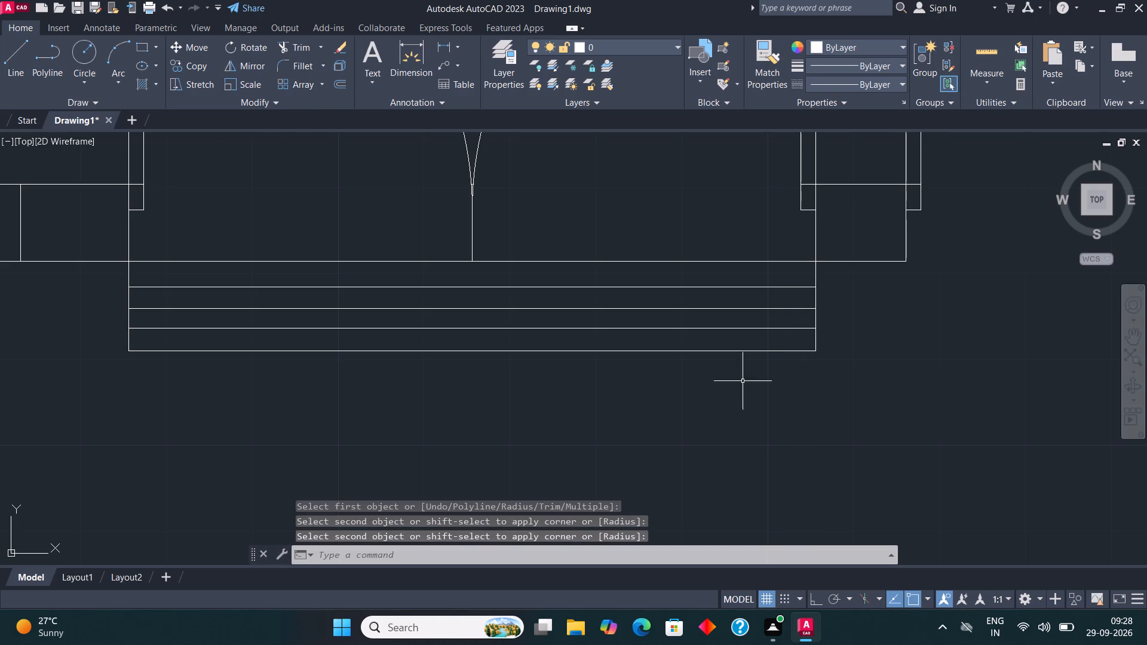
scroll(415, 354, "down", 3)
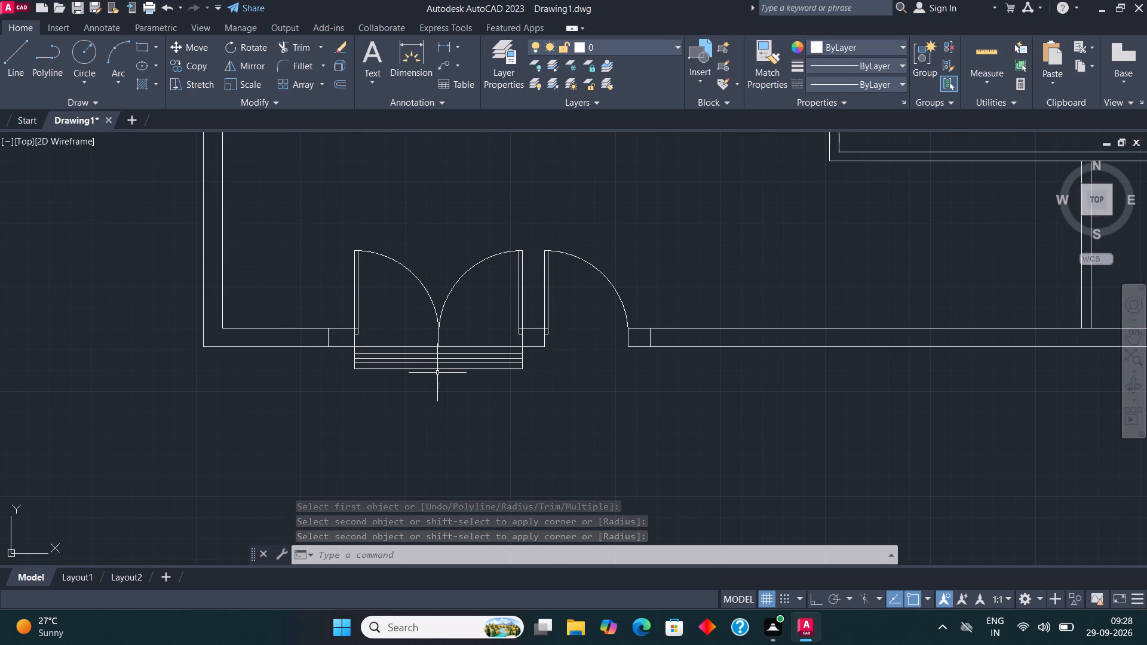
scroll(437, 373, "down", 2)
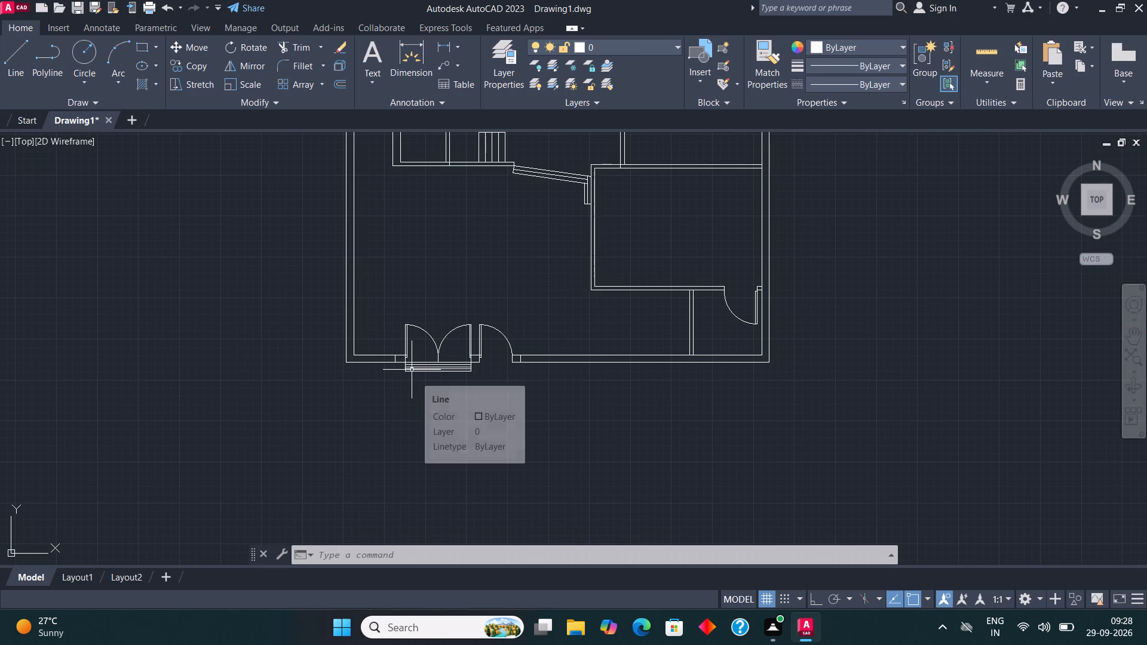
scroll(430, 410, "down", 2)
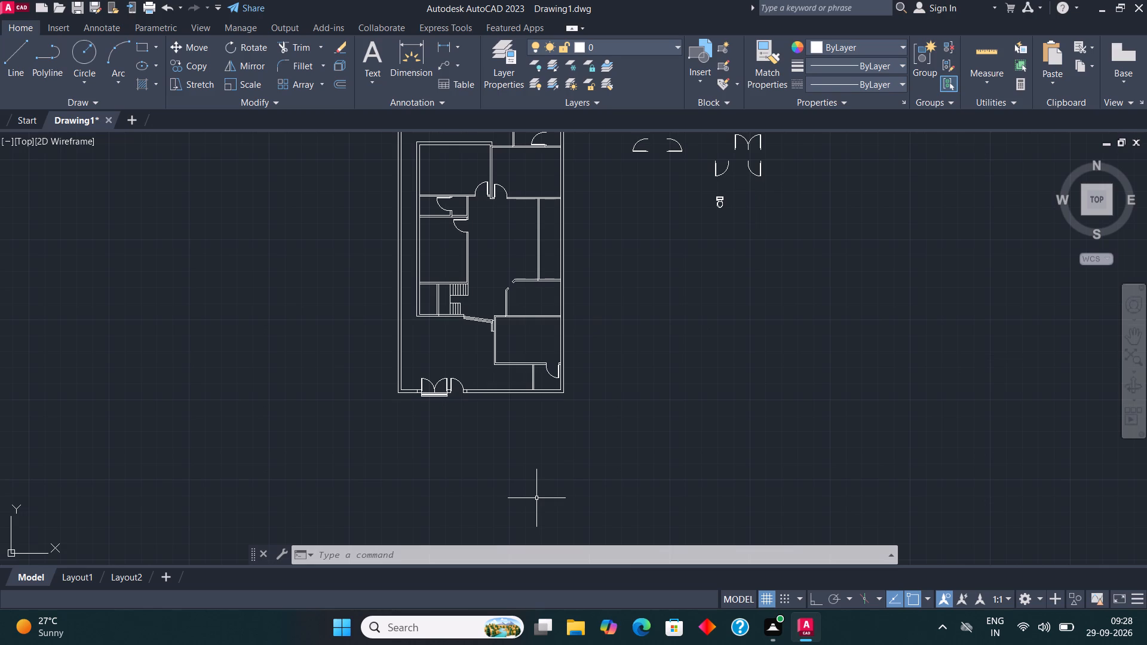
Rotate the spare double door beside the plan by about 219° so that it sits diagonally.
scroll(532, 548, "down", 3)
scroll(621, 380, "down", 1)
scroll(750, 214, "up", 3)
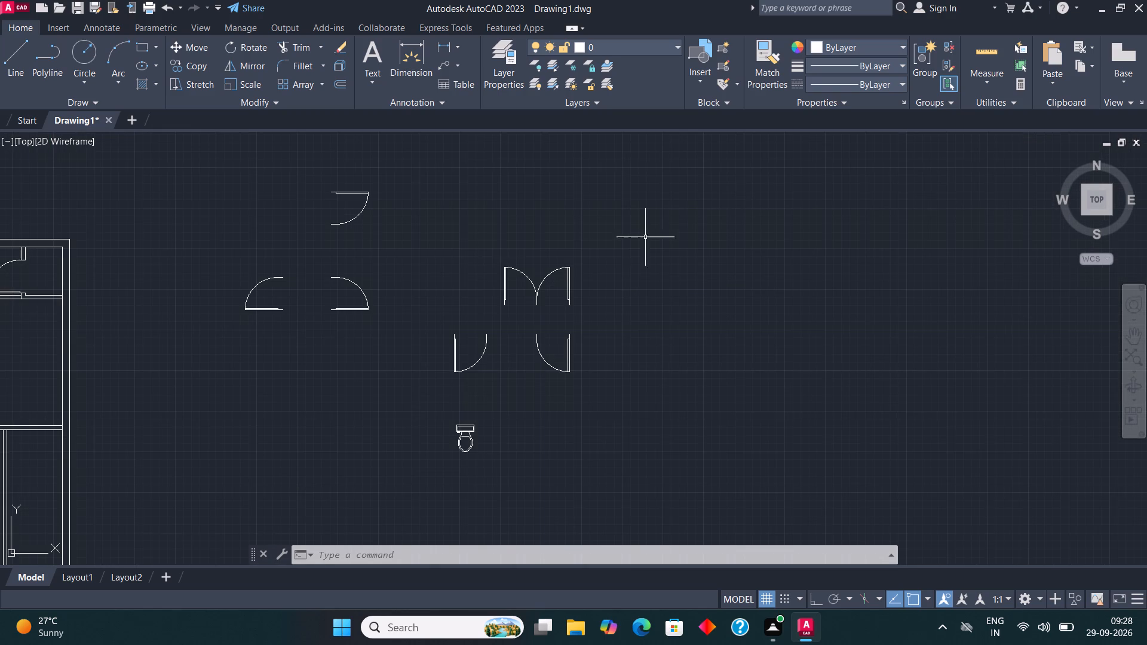
scroll(625, 241, "up", 1)
left_click(528, 326)
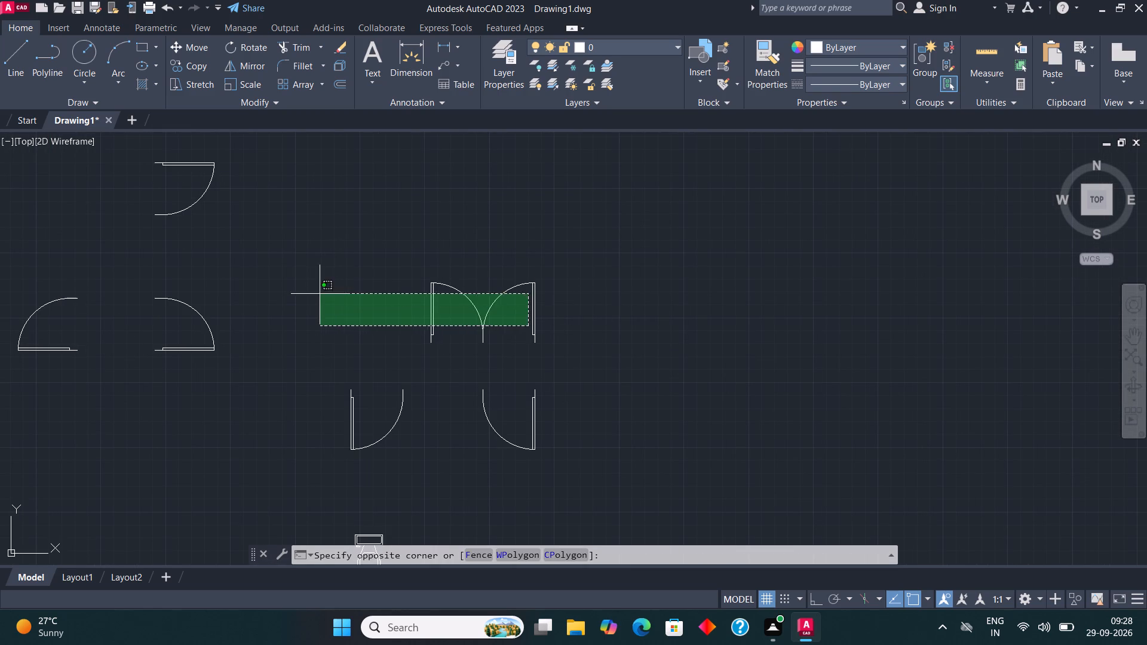
left_click(339, 266)
left_click(246, 42)
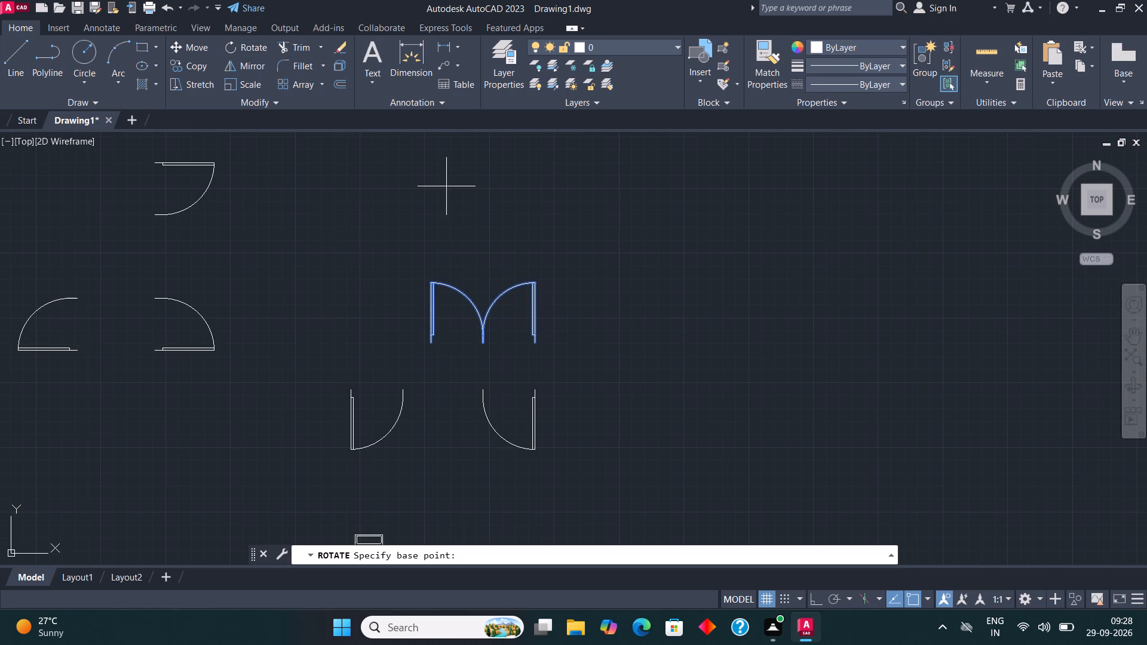
left_click(483, 272)
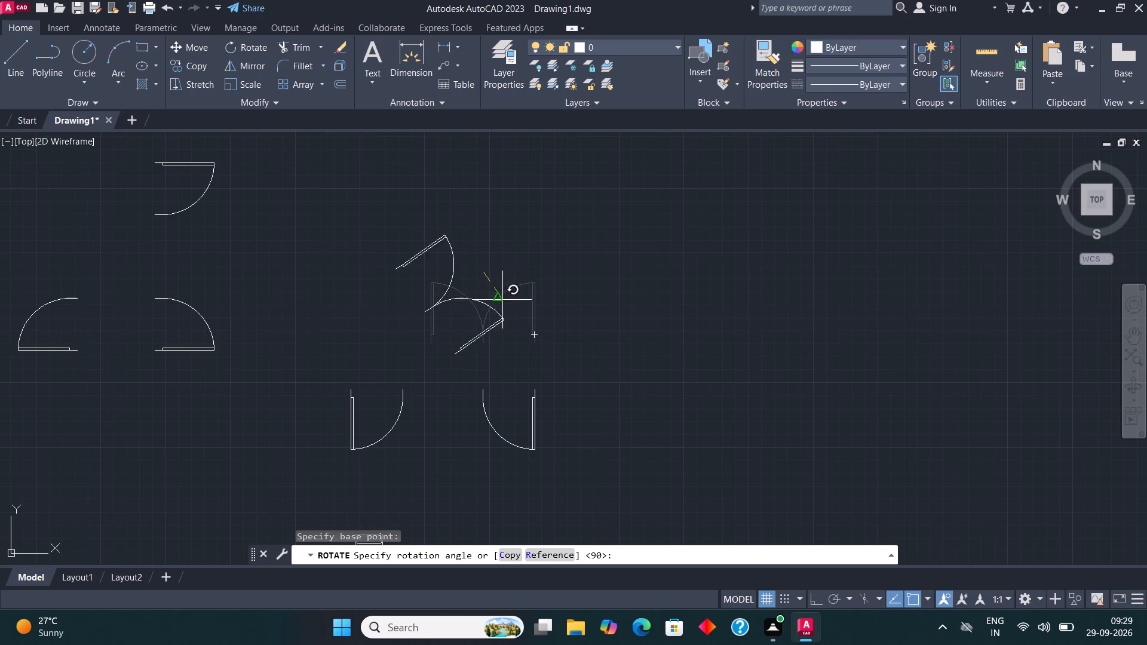
left_click(416, 327)
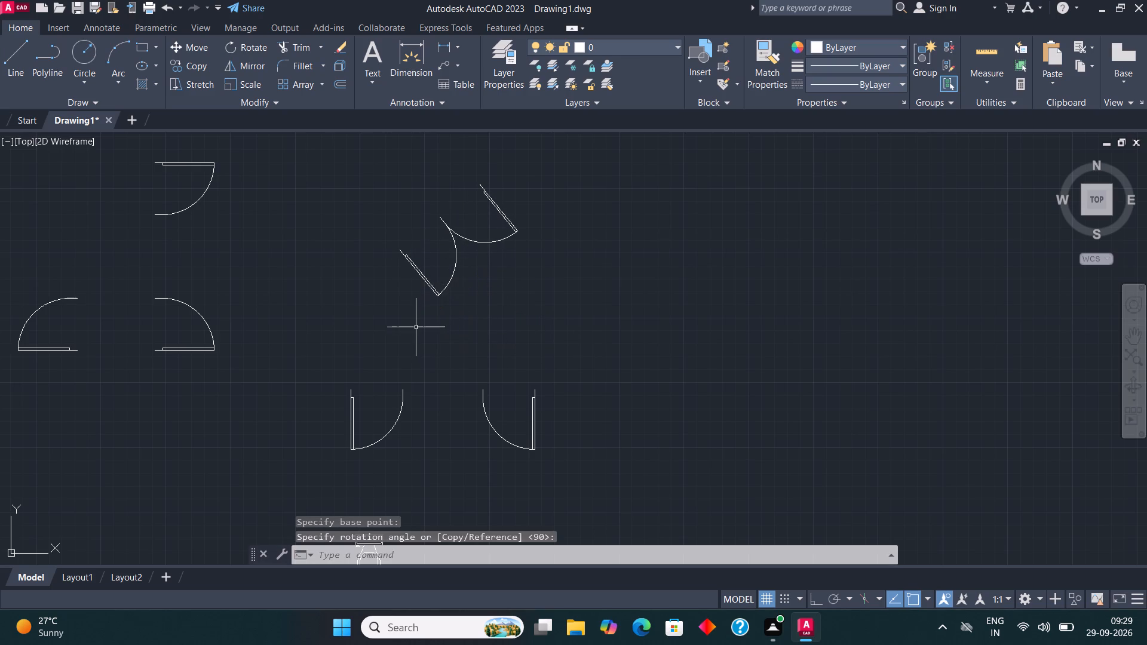
Copy the diagonal double door into the room at the end of the slanted wall, near its upper-left corner.
left_click(481, 281)
left_click(437, 210)
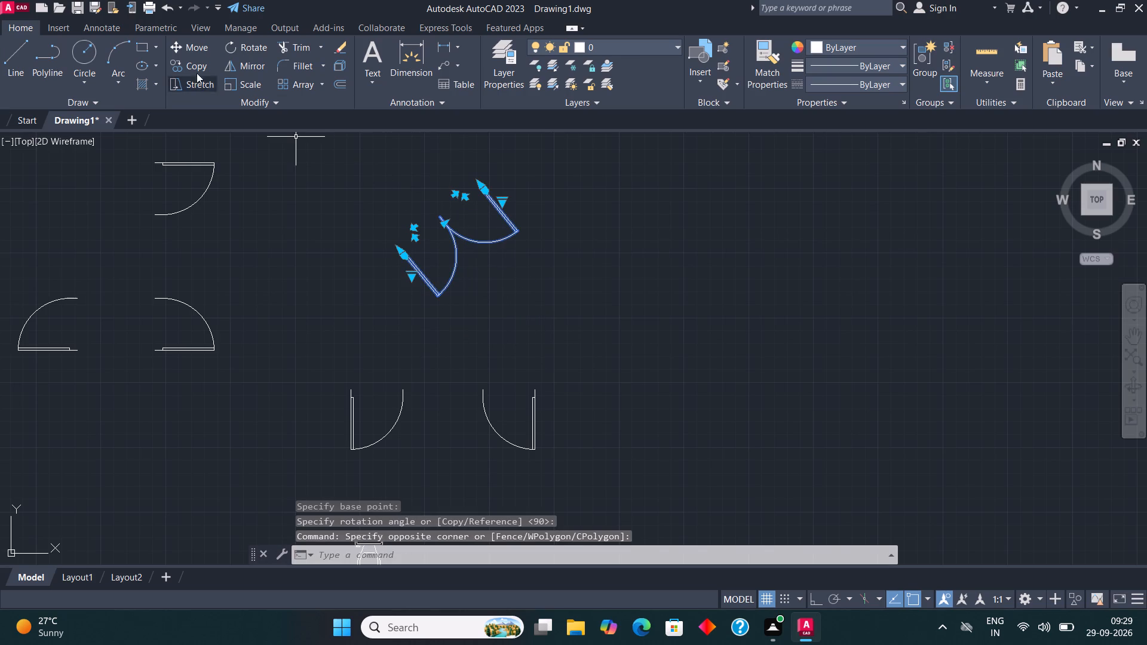
left_click(194, 69)
left_click(397, 248)
scroll(614, 268, "down", 3)
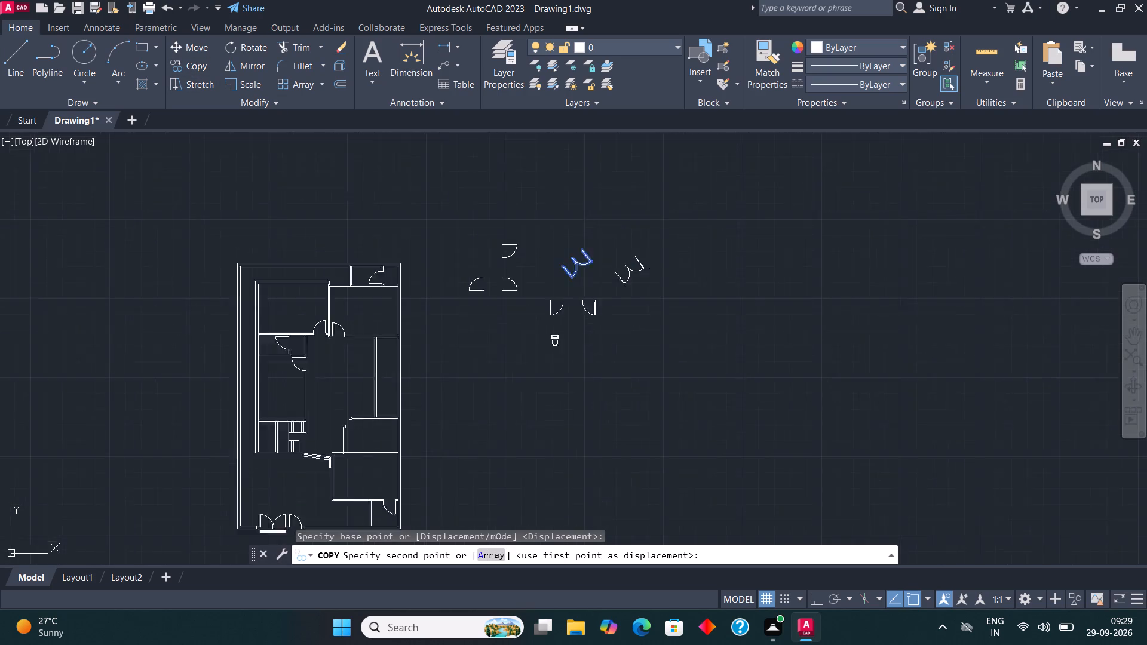
scroll(615, 274, "down", 1)
scroll(458, 400, "up", 4)
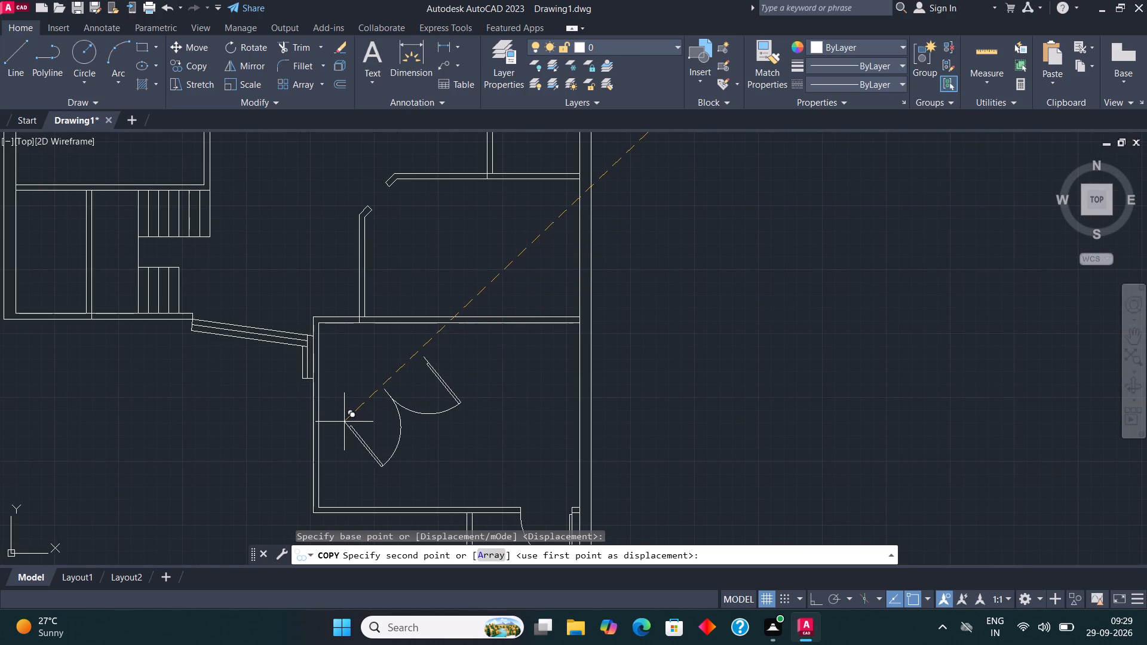
left_click(346, 404)
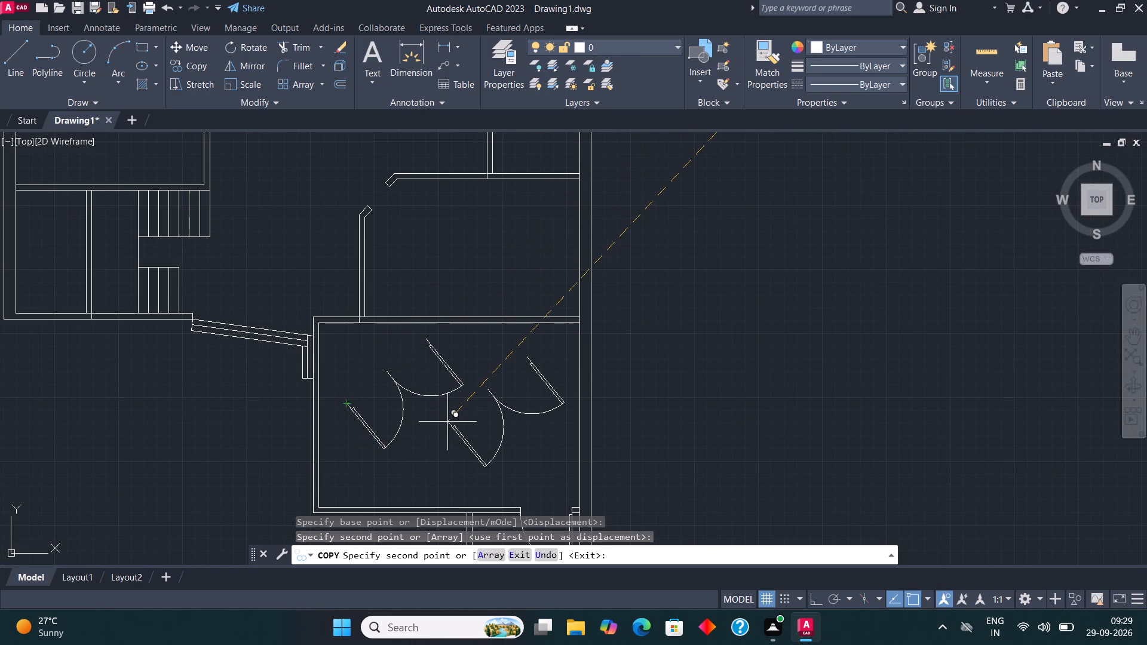
key("Escape")
Scale down the copied double door freehand so it can fit across the room's corner.
left_click(427, 437)
left_click(394, 383)
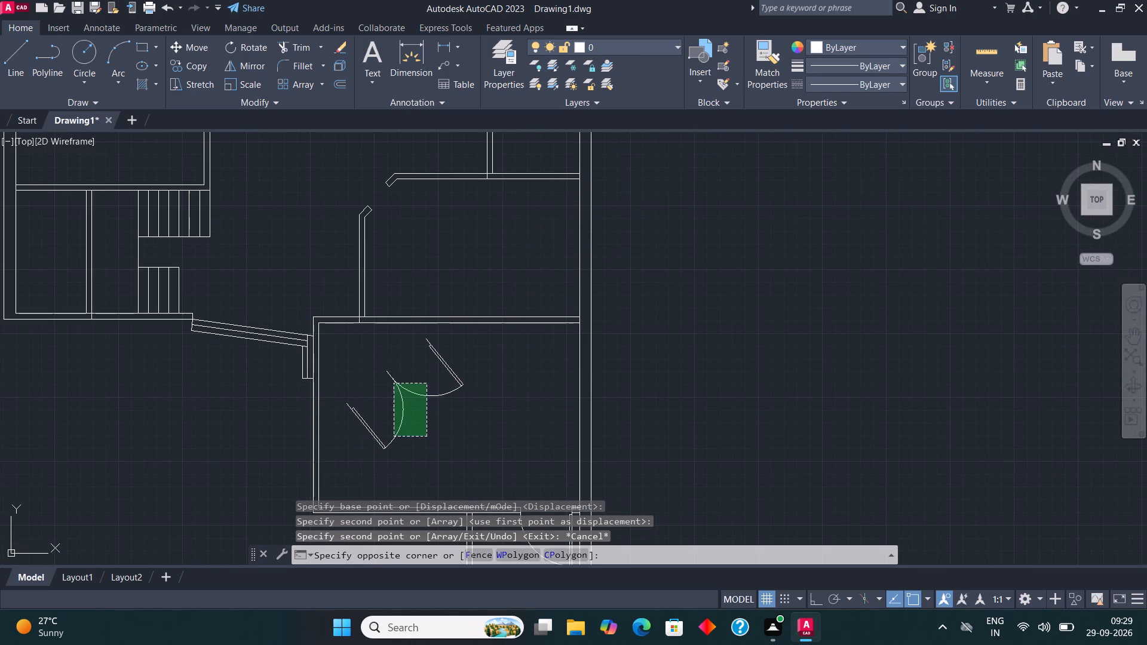
left_click(255, 79)
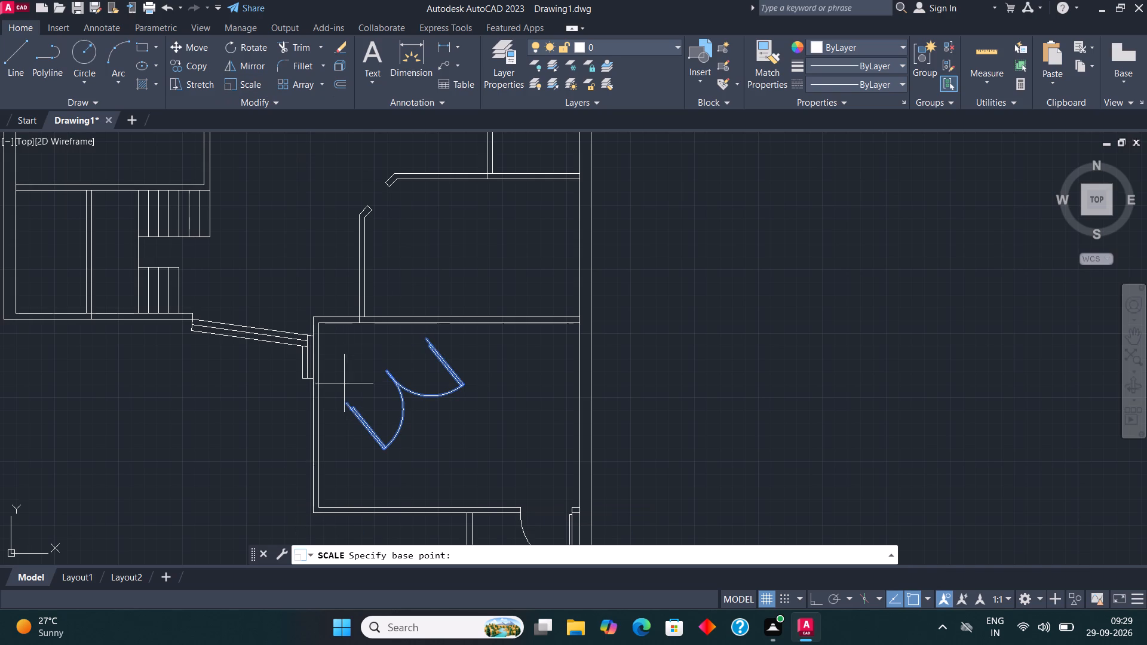
left_click(365, 406)
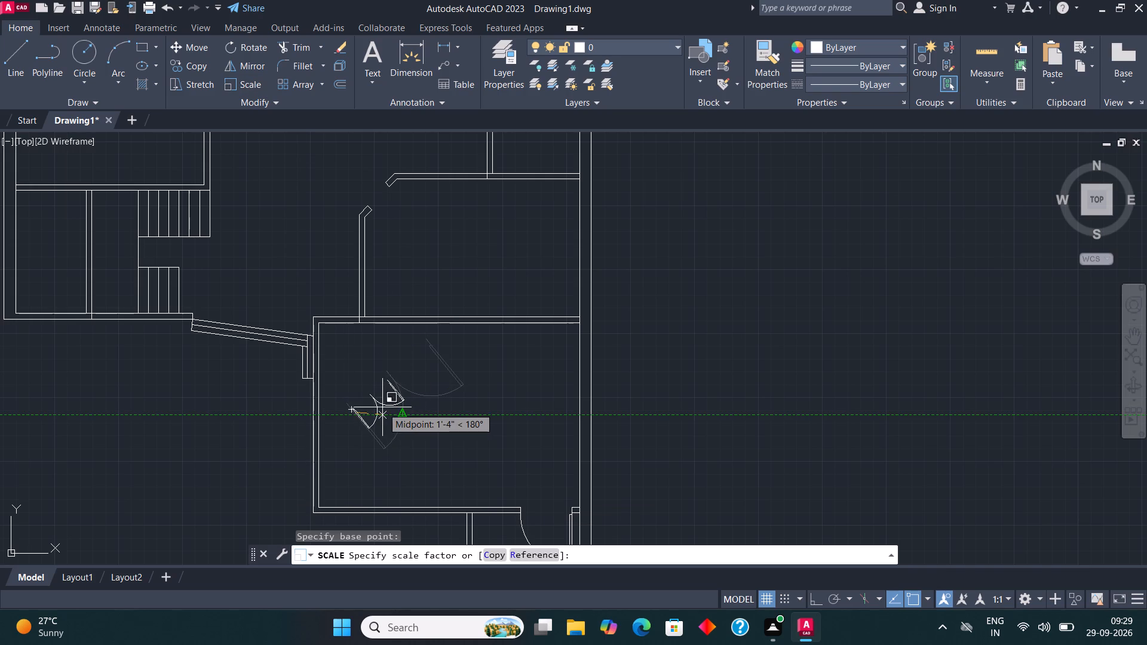
left_click(382, 407)
Move the reduced double door into the room's upper-left corner, with its lower leaf end on the inner wall face.
scroll(371, 432, "up", 2)
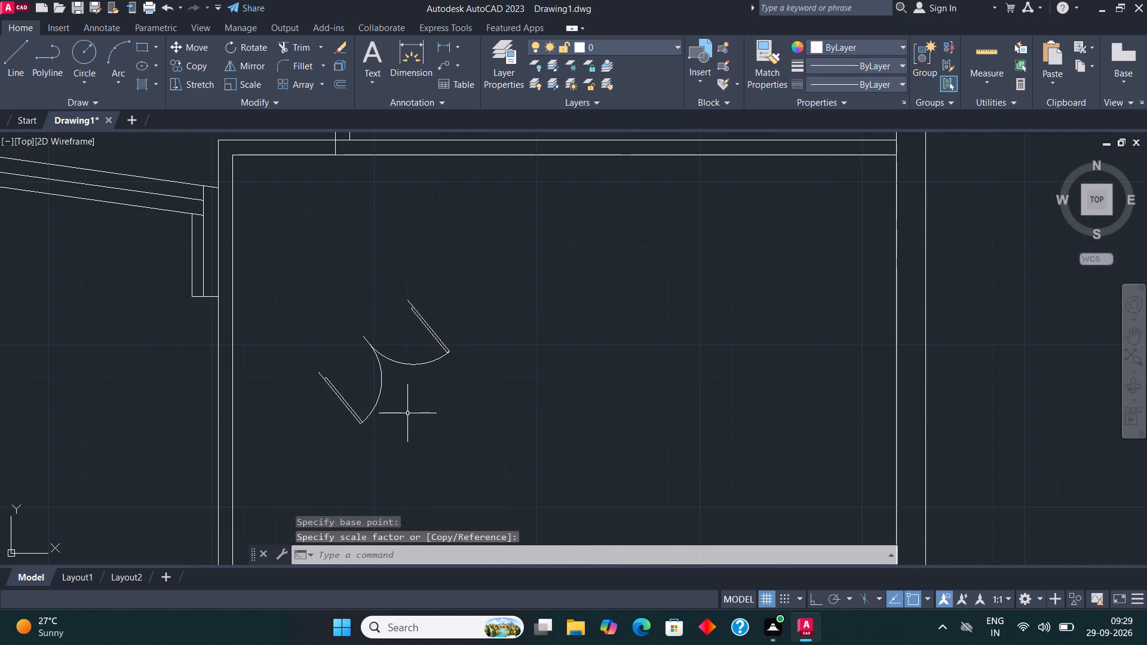
left_click(407, 412)
left_click(376, 352)
scroll(572, 363, "down", 2)
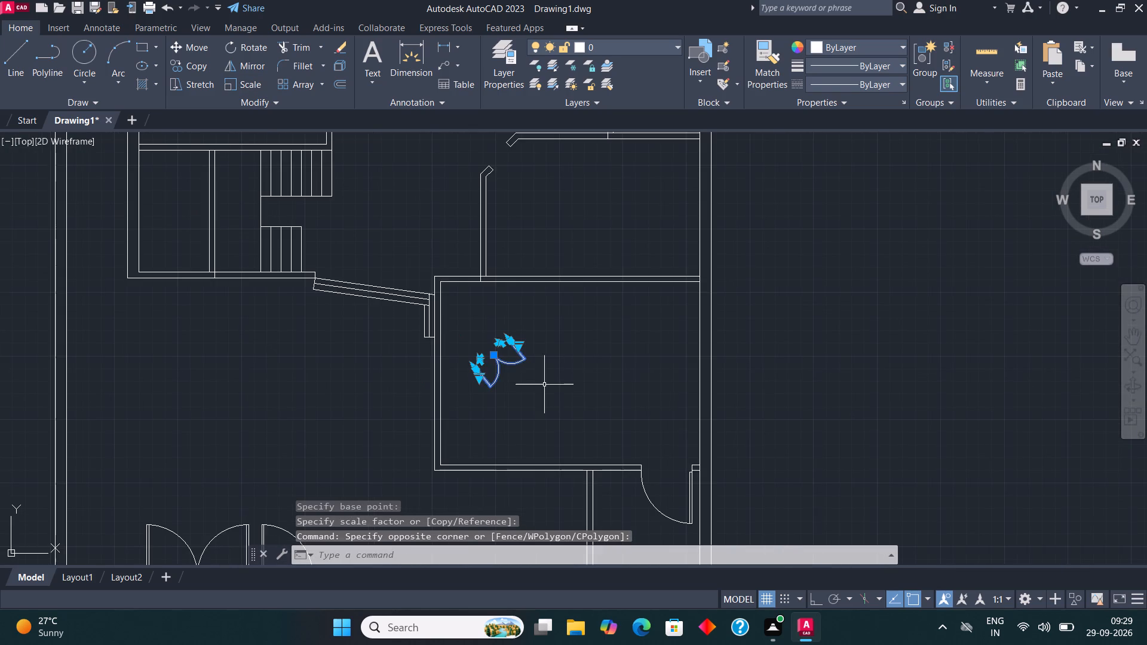
scroll(533, 384, "up", 2)
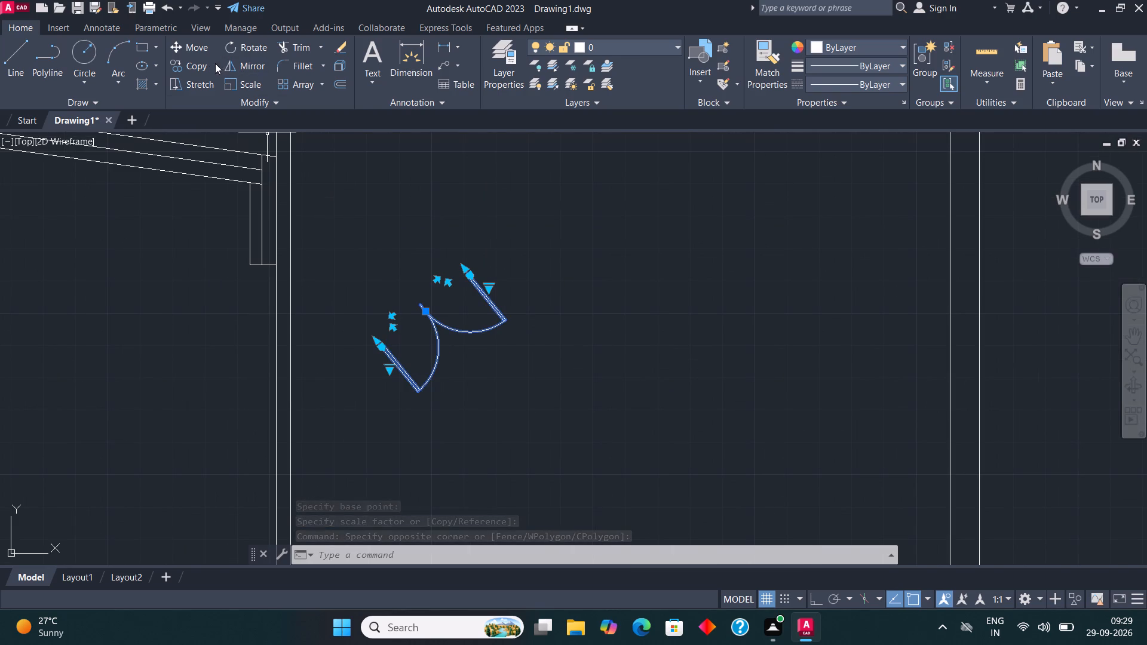
left_click(195, 43)
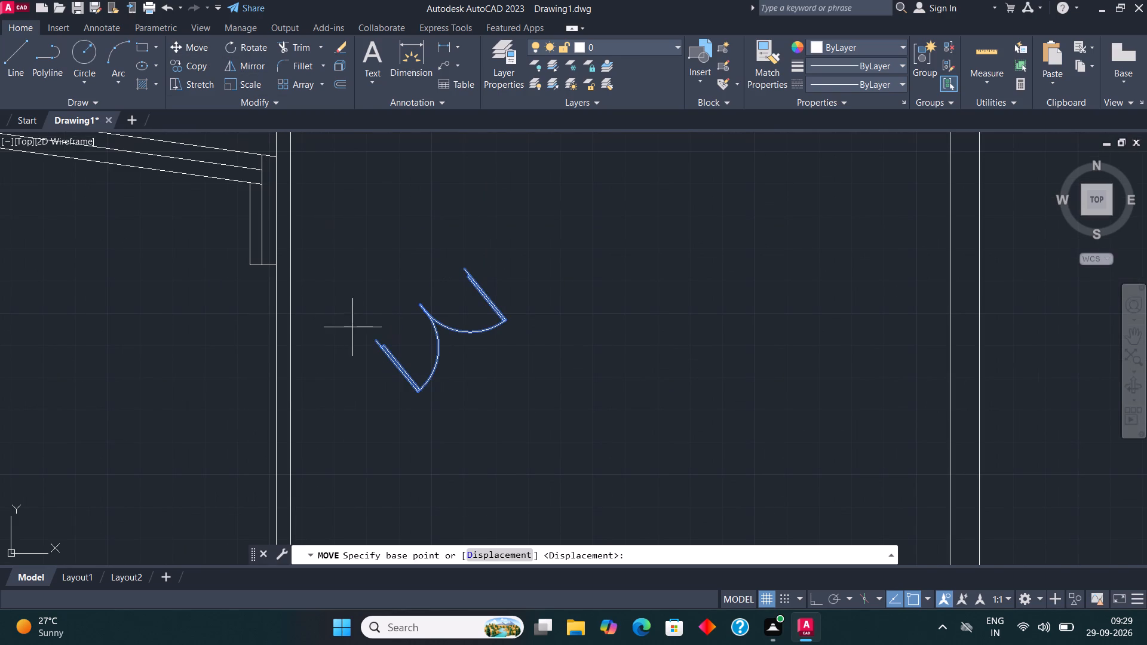
left_click(370, 337)
scroll(434, 379, "down", 2)
scroll(390, 312, "up", 3)
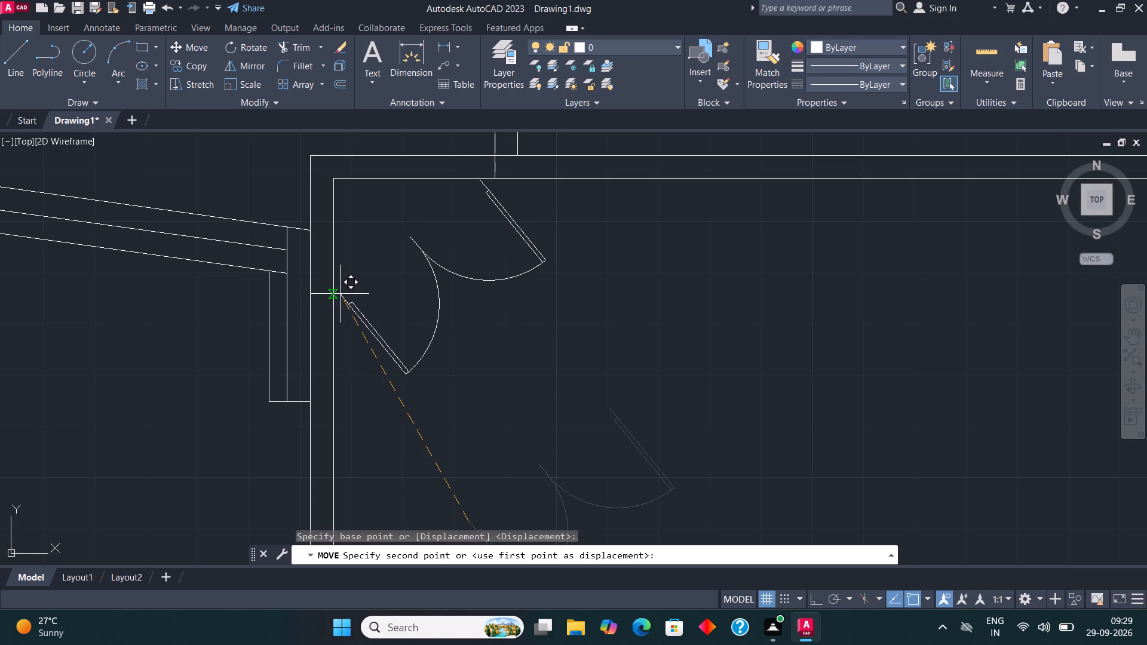
left_click(341, 293)
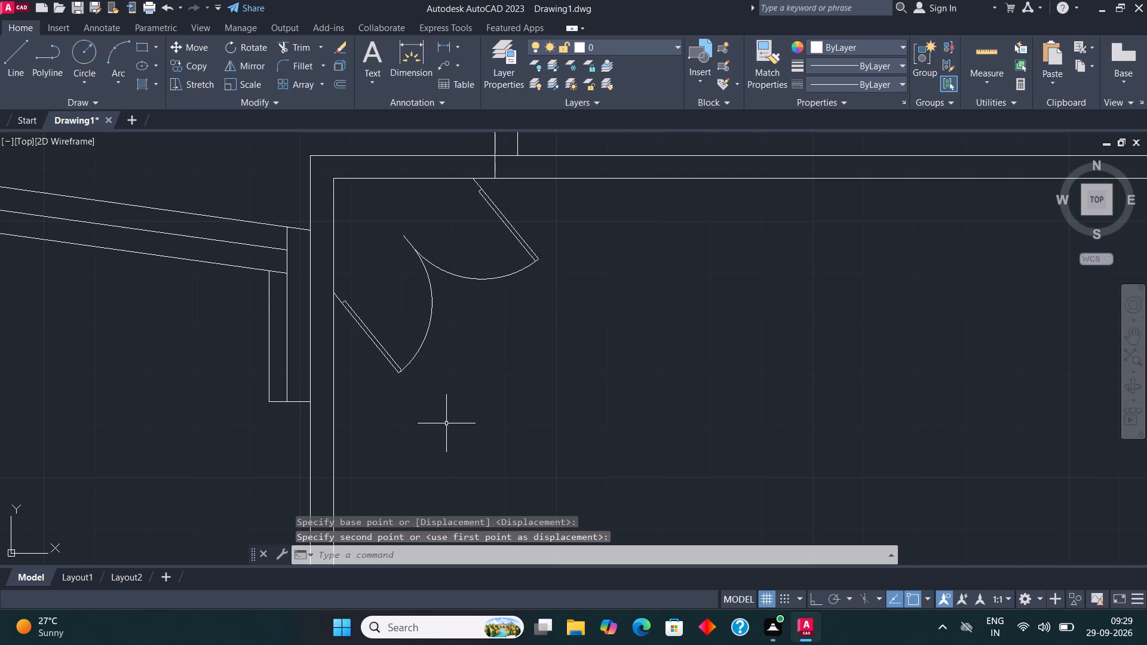
Trim away the outer and inner wall lines at the corner to open the wall for the diagonal double door.
scroll(446, 425, "down", 1)
scroll(470, 369, "up", 1)
scroll(476, 345, "down", 1)
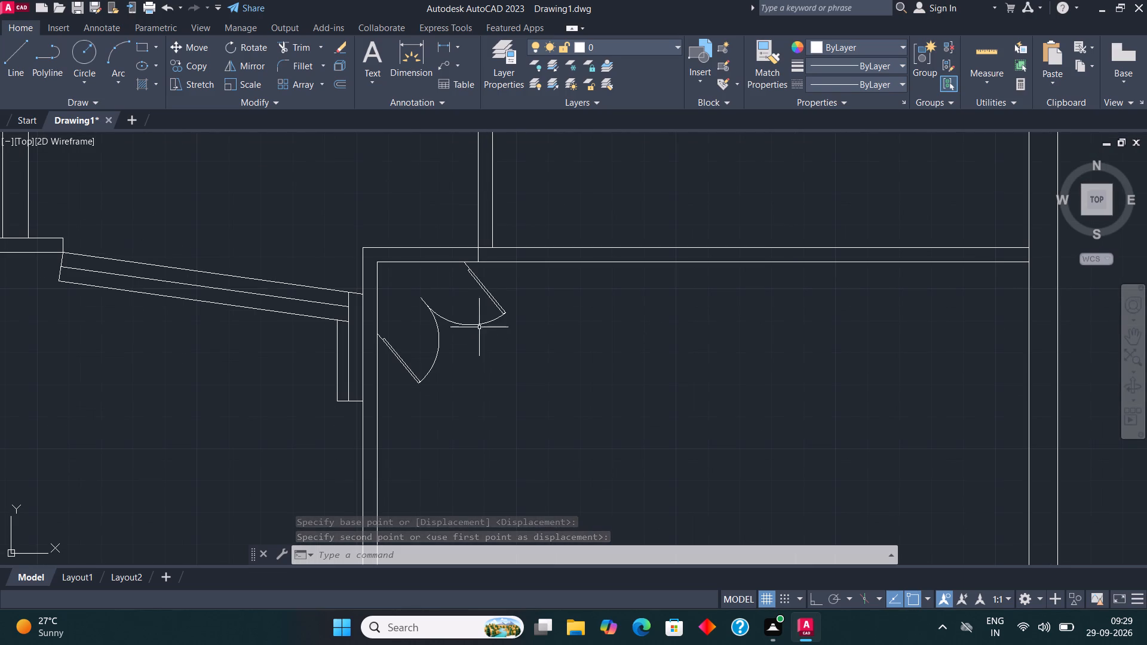
scroll(478, 296, "up", 1)
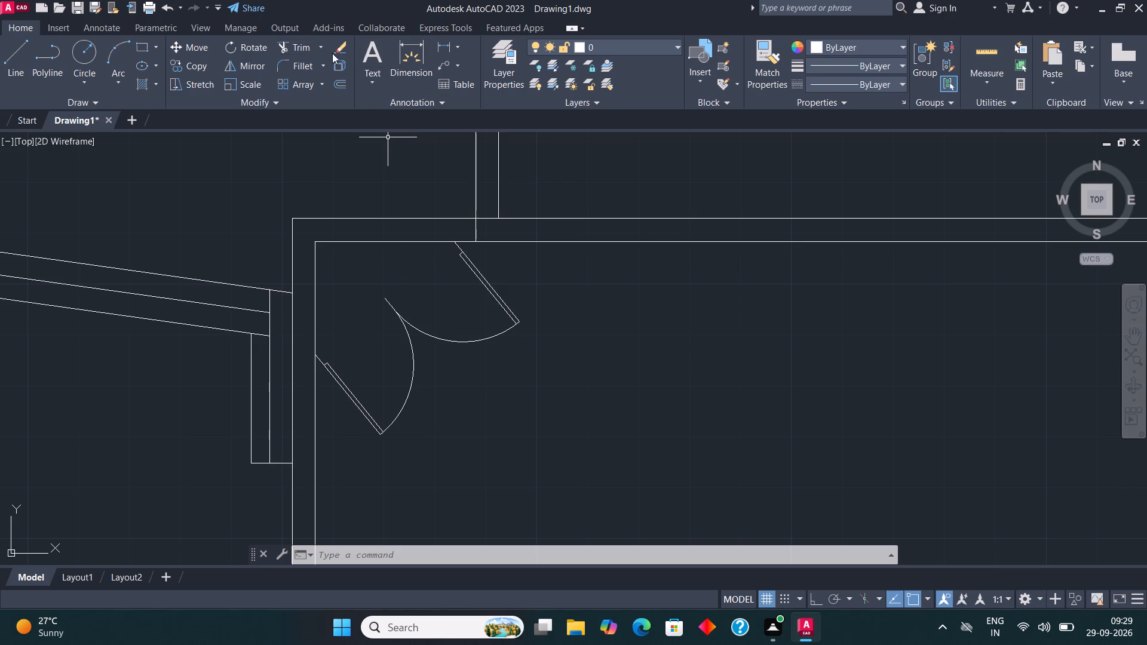
left_click(309, 52)
left_click(341, 216)
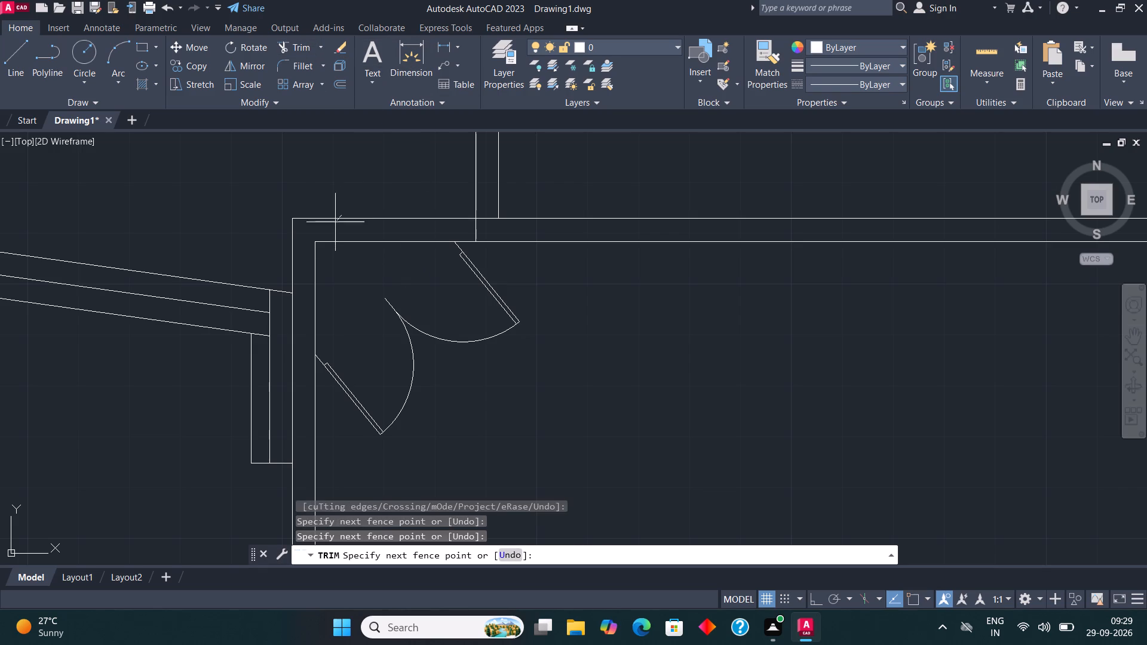
left_click(280, 235)
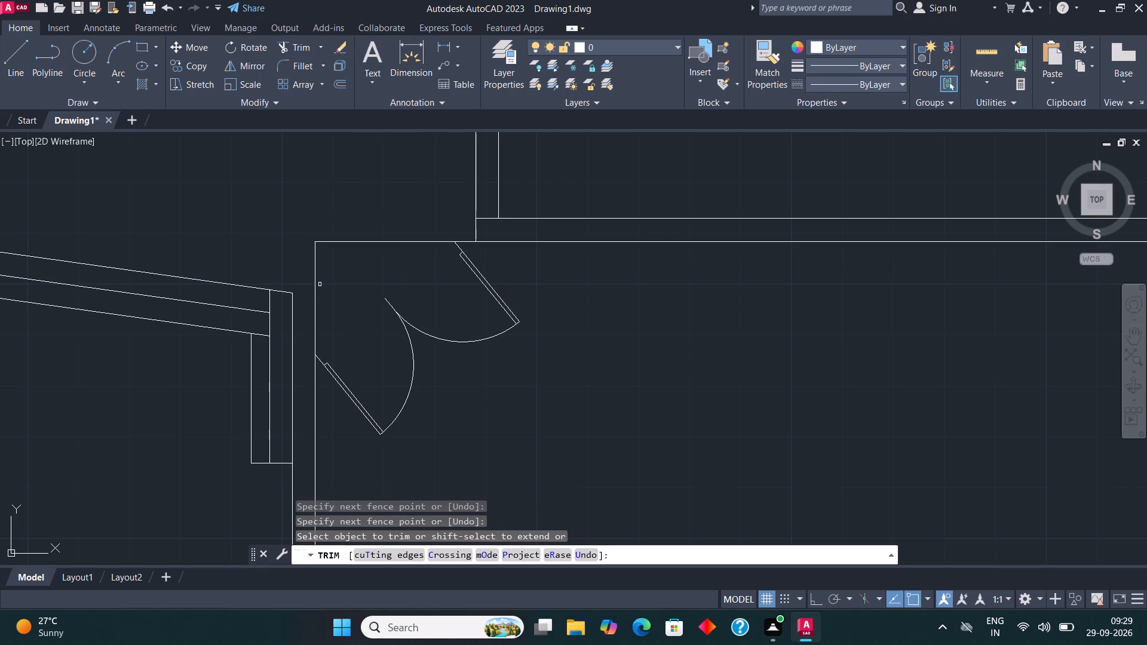
left_click(315, 294)
left_click(343, 240)
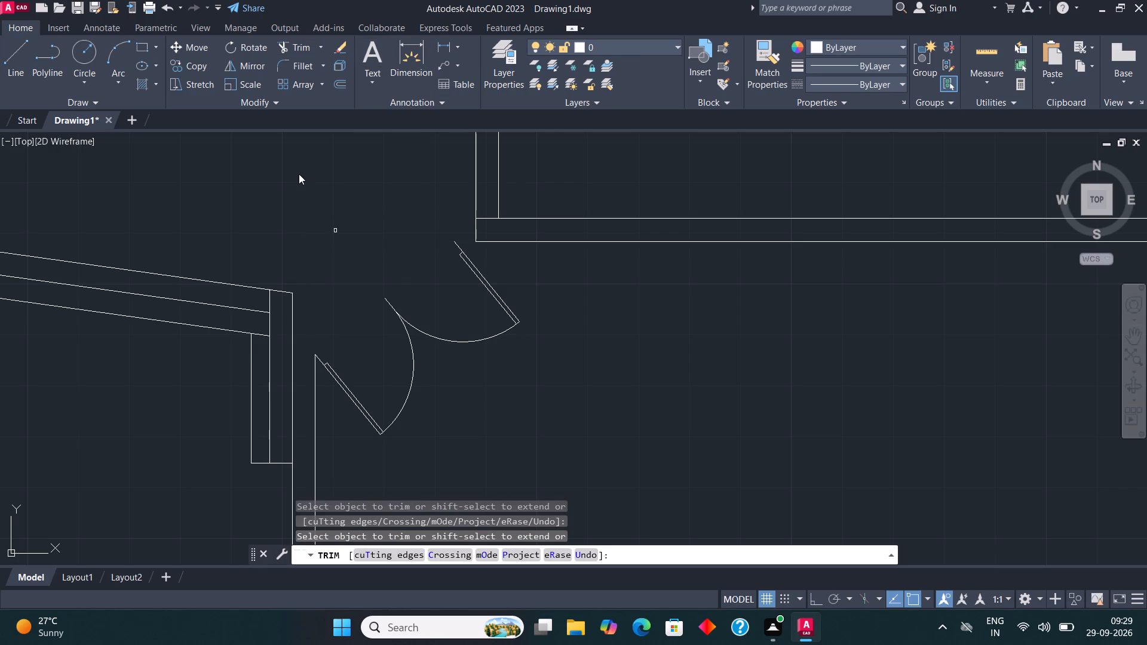
Draw a short line joining the trimmed horizontal wall's lower corner to the upper leaf end of the double door.
left_click(23, 54)
scroll(479, 241, "up", 1)
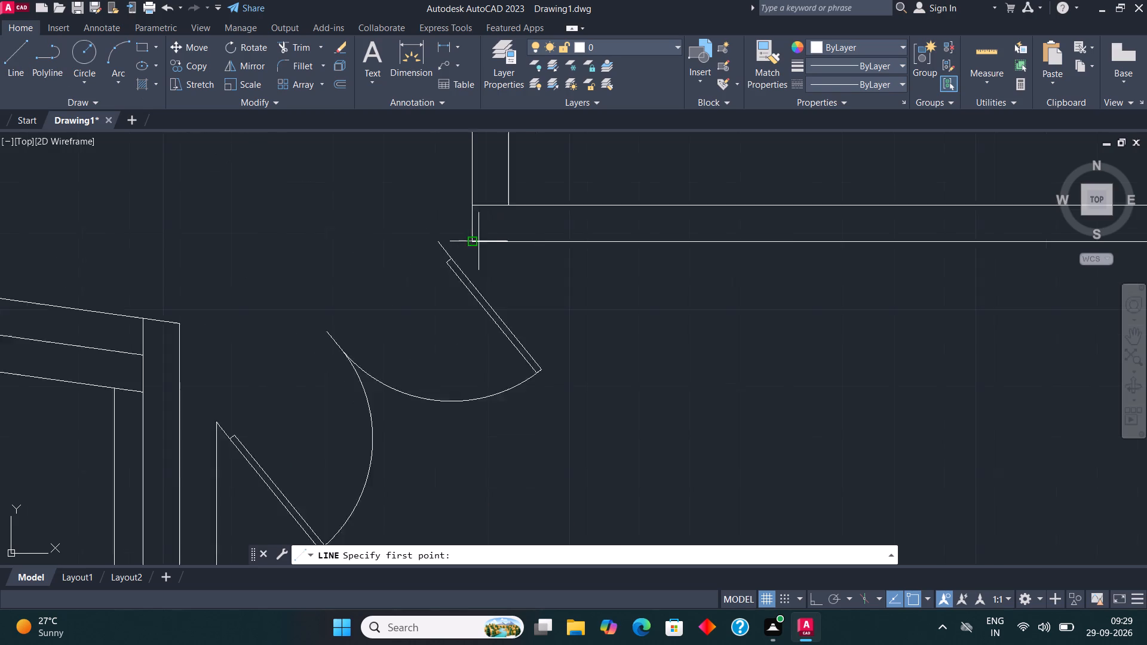
scroll(479, 241, "up", 1)
left_click(468, 244)
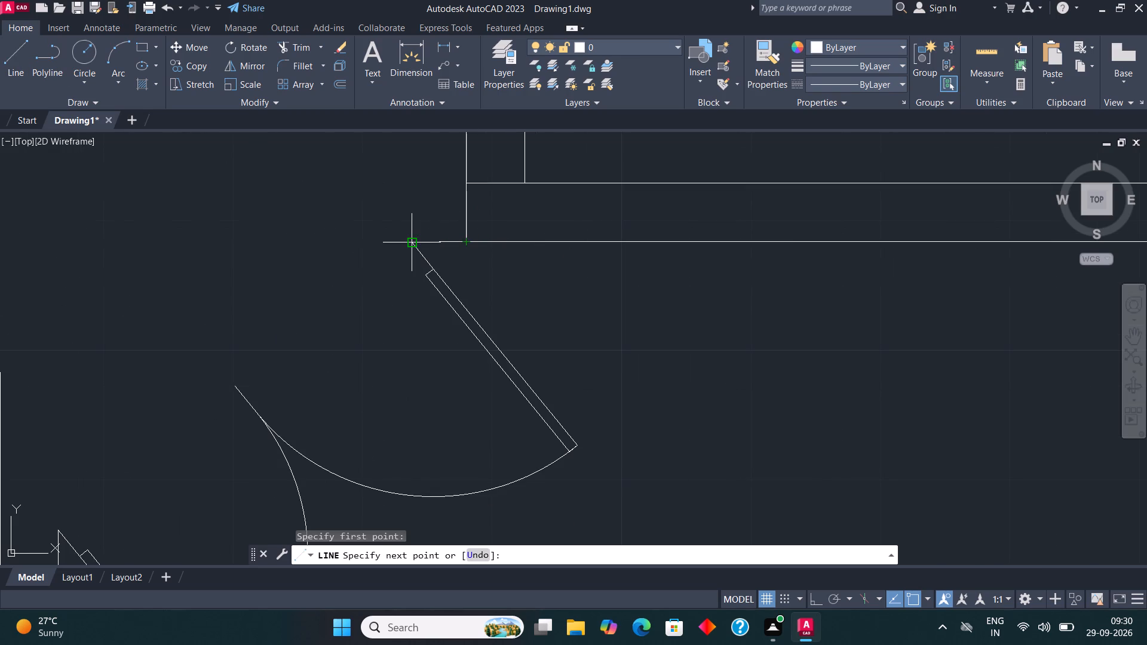
left_click(412, 244)
key("Escape")
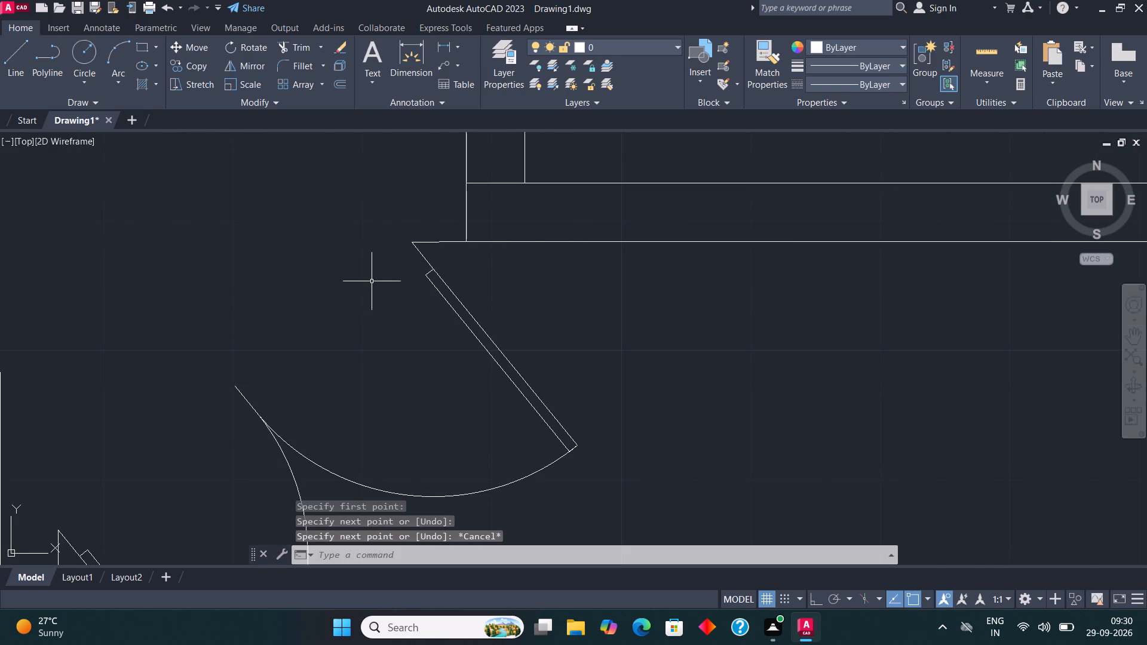
Rotate the spare single door at the top of the door set outside the plan freehand to a diagonal slant.
scroll(418, 350, "down", 3)
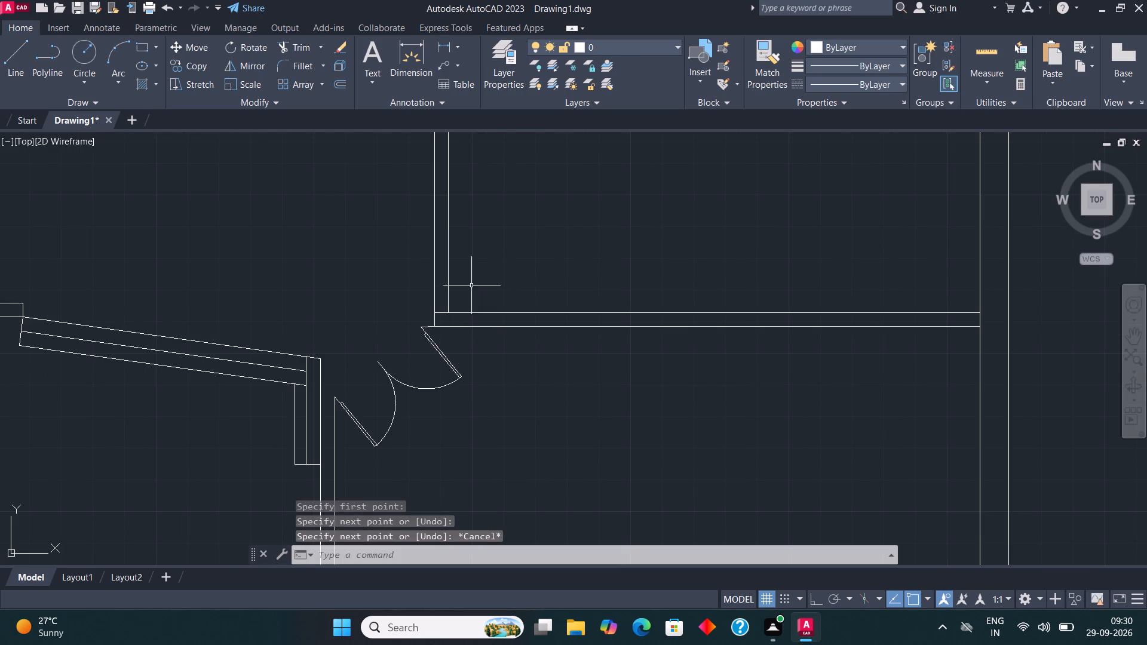
scroll(422, 287, "down", 2)
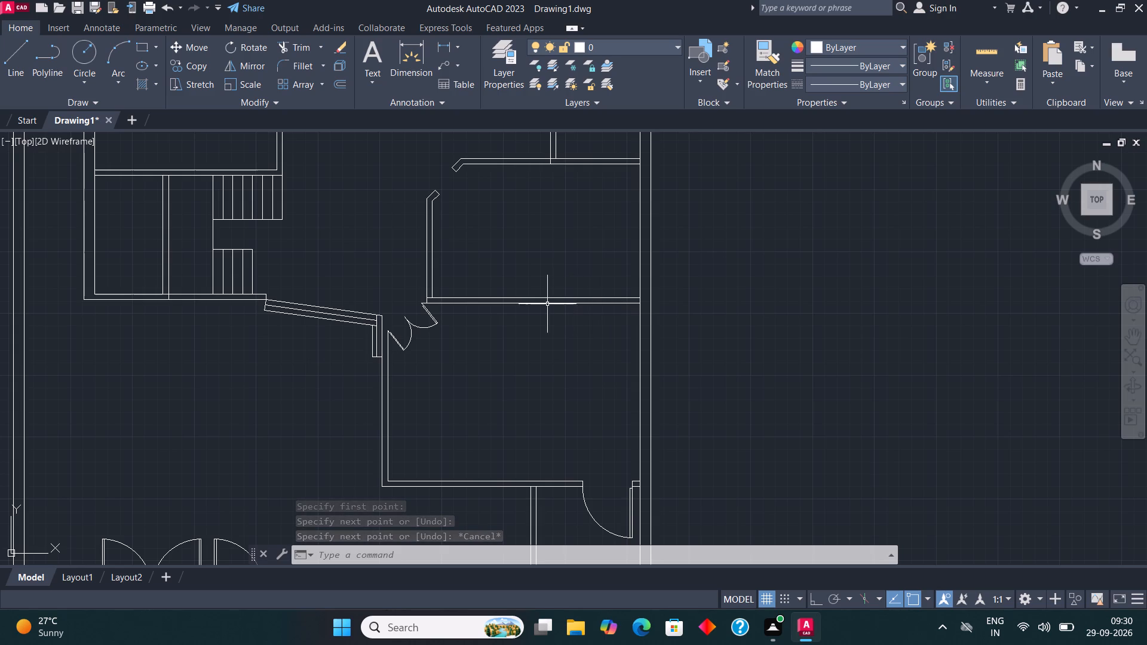
scroll(407, 308, "up", 1)
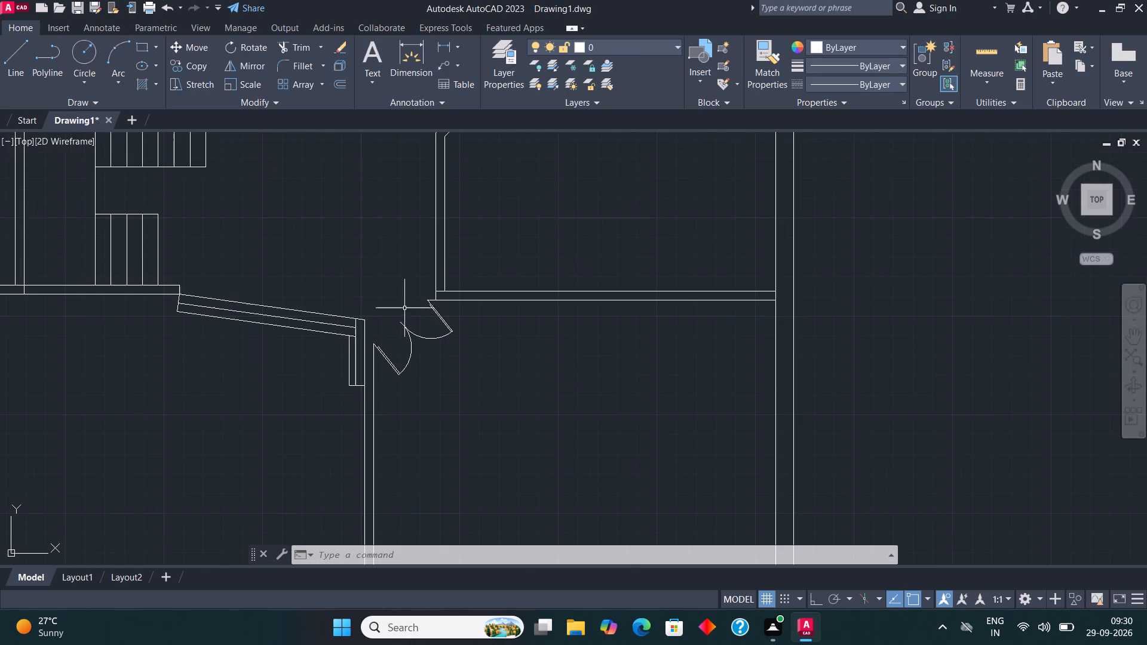
scroll(436, 326, "down", 3)
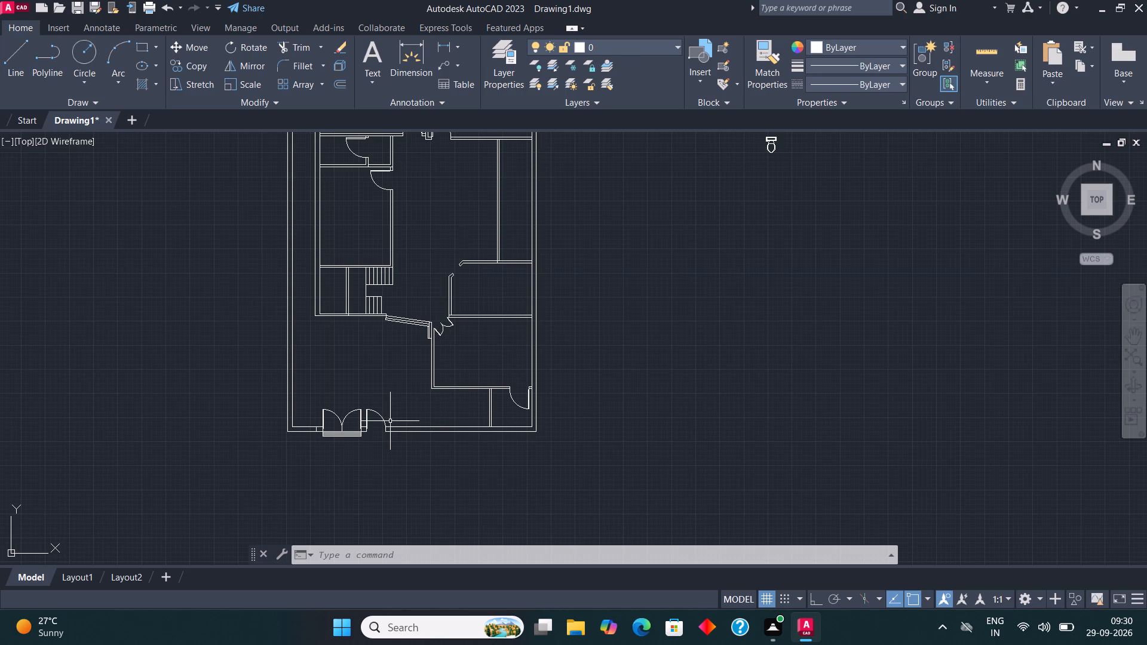
scroll(401, 449, "down", 2)
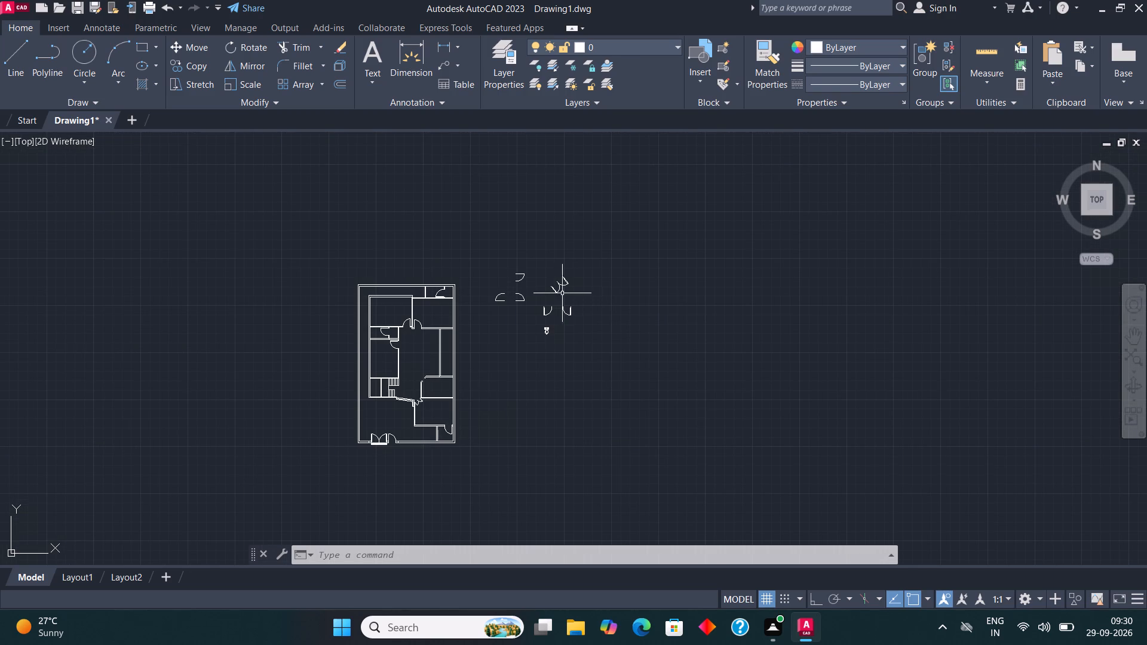
scroll(550, 278, "up", 3)
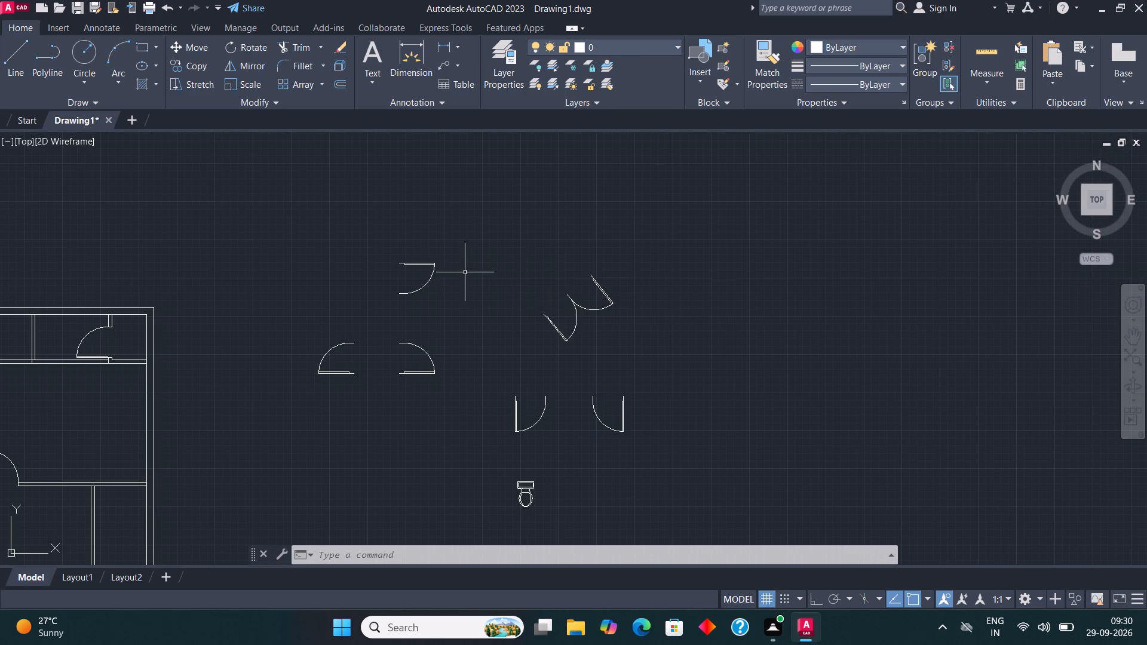
left_click(413, 262)
left_click(251, 44)
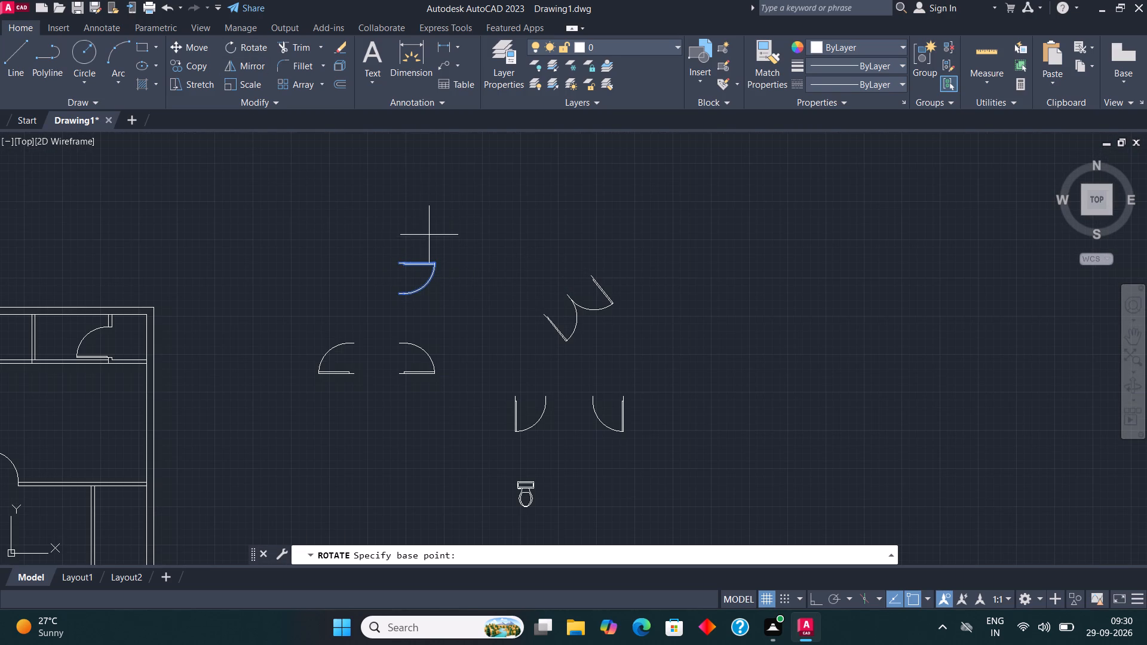
left_click(420, 248)
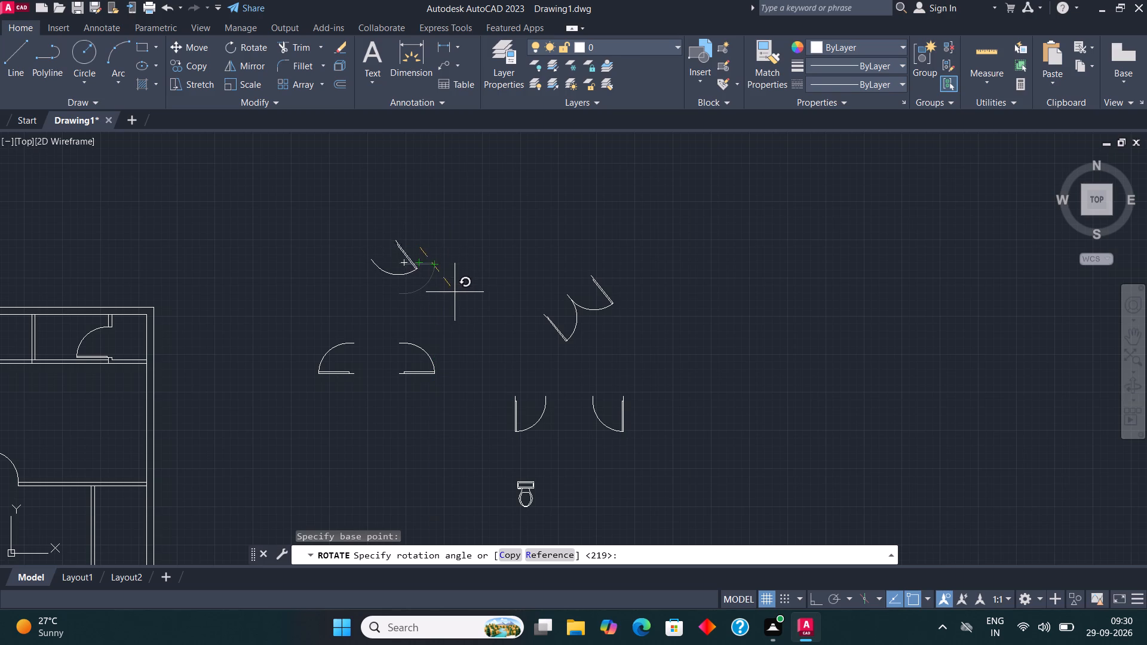
left_click(453, 294)
Move the rotated door by its hinge end to the inner corner of the room's upper diagonal wall end.
left_click(409, 262)
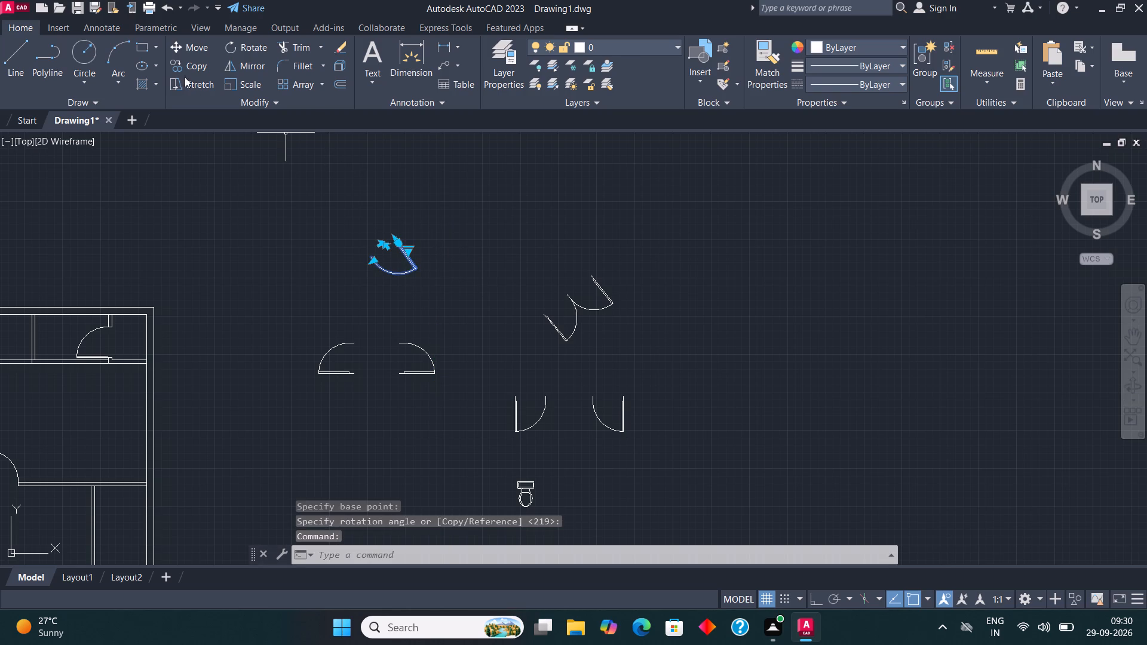
left_click(202, 50)
left_click(395, 237)
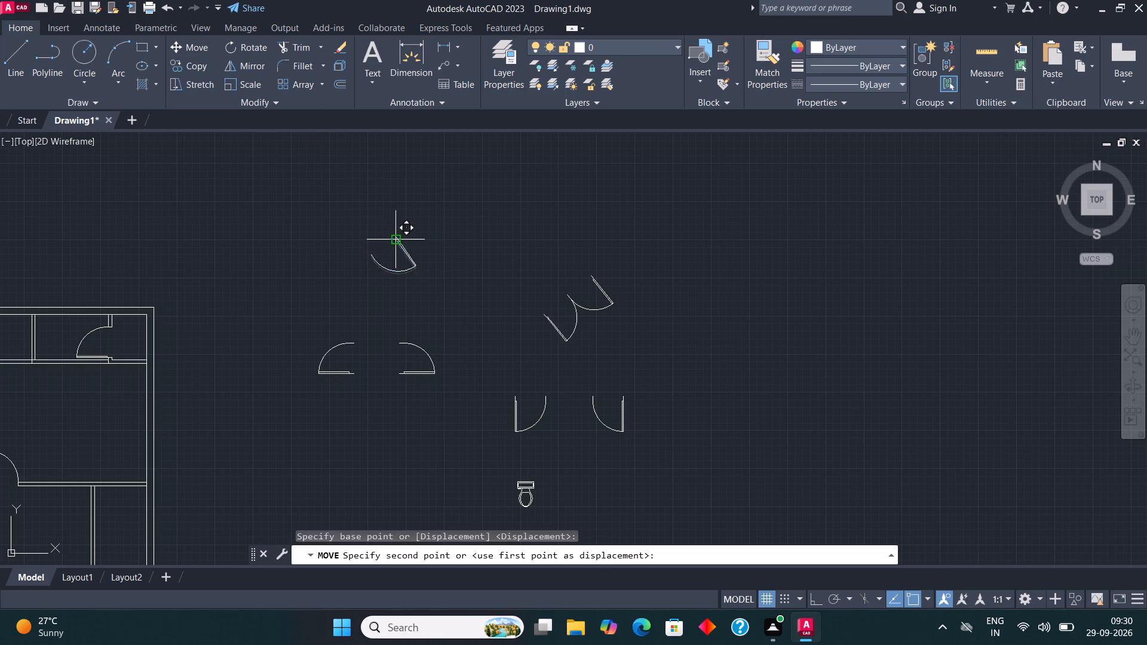
scroll(592, 264, "down", 2)
scroll(385, 431, "up", 4)
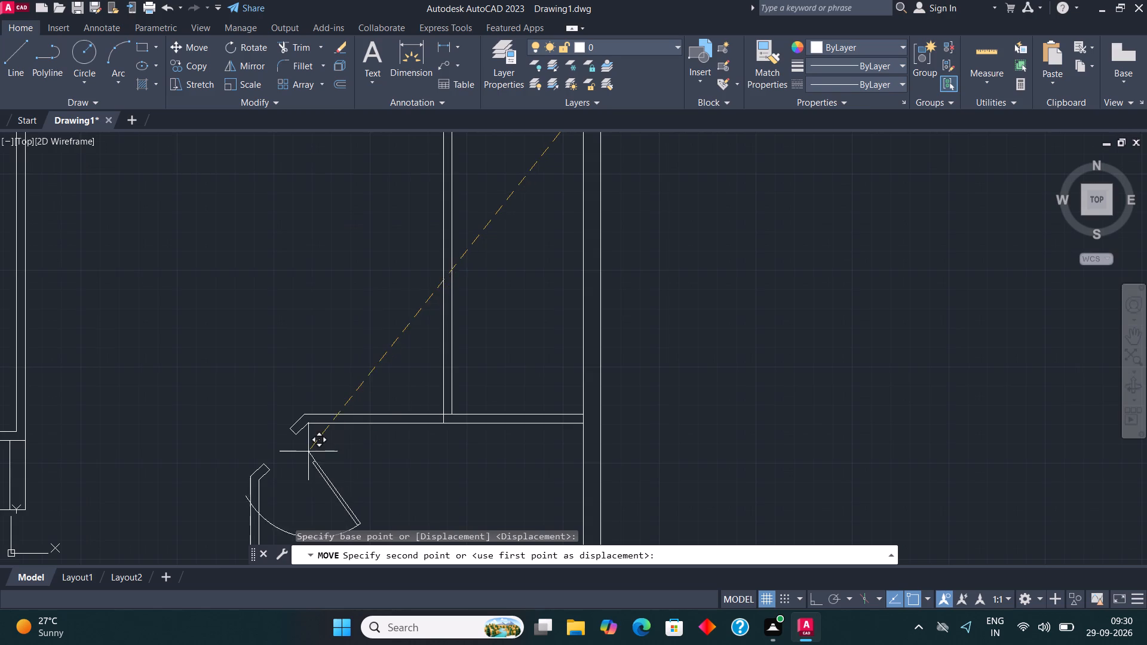
scroll(308, 451, "up", 2)
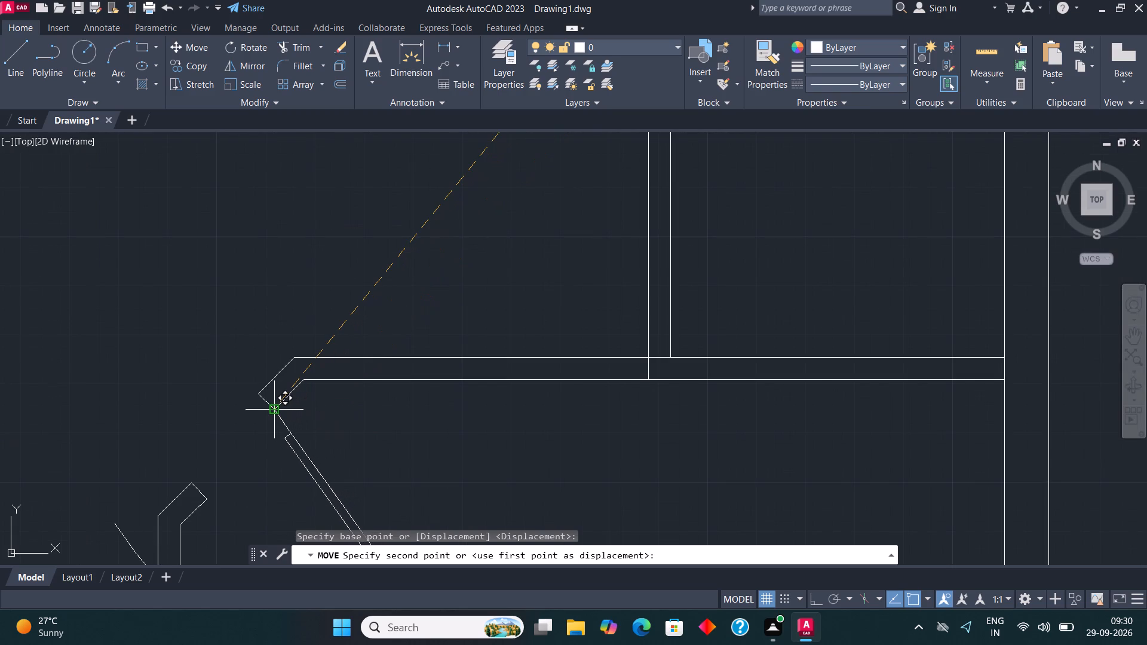
left_click(278, 413)
key("Escape")
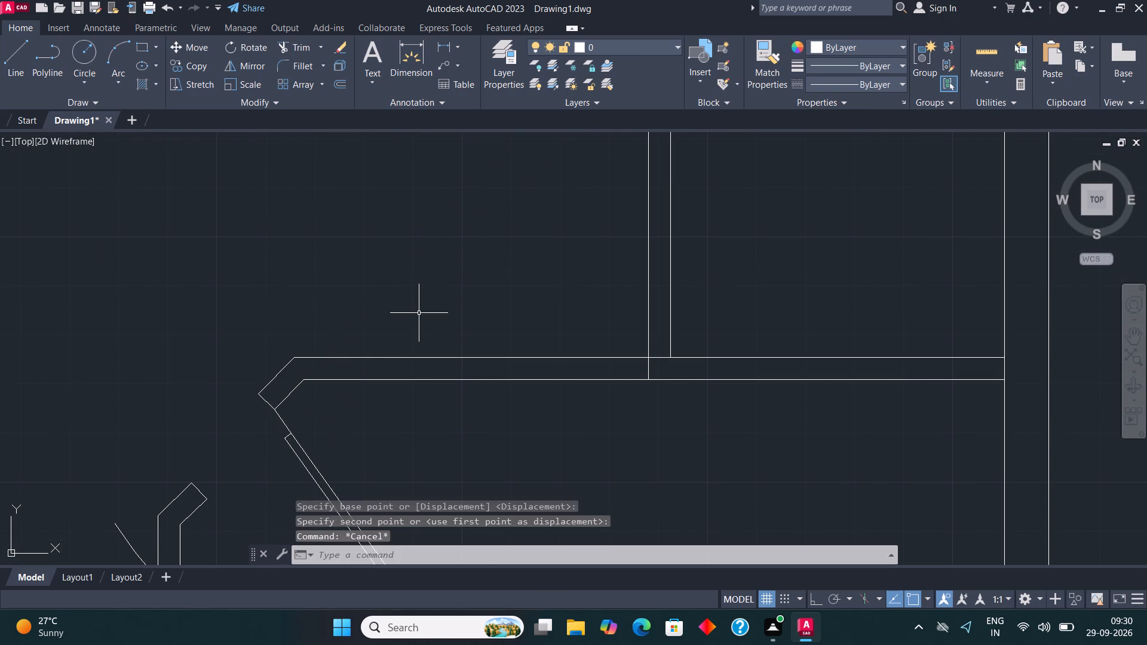
Scale down the diagonal door freehand from its hinge end so its swing arc reaches the opposite diagonal wall end.
scroll(407, 311, "down", 3)
scroll(369, 382, "up", 3)
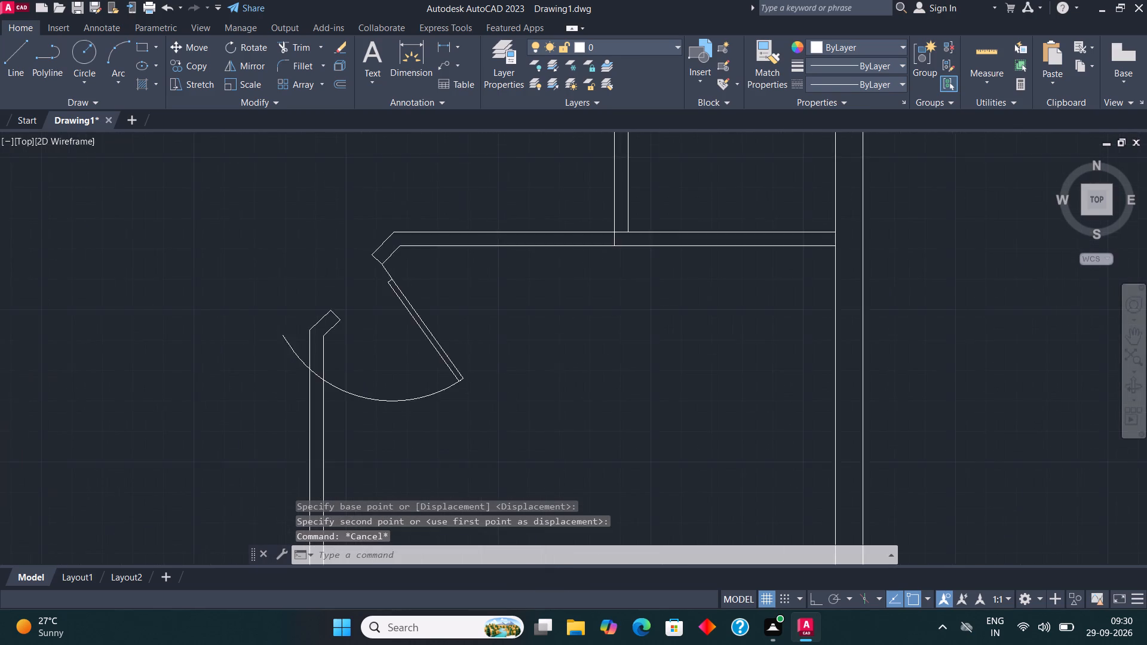
scroll(367, 422, "down", 2)
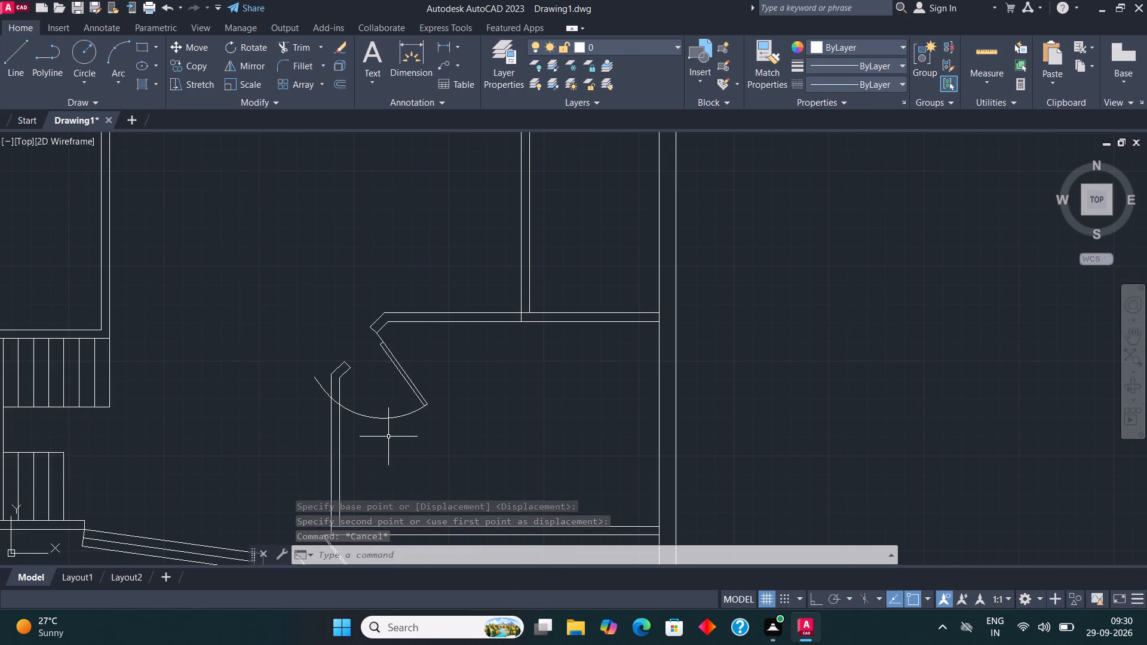
left_click(413, 373)
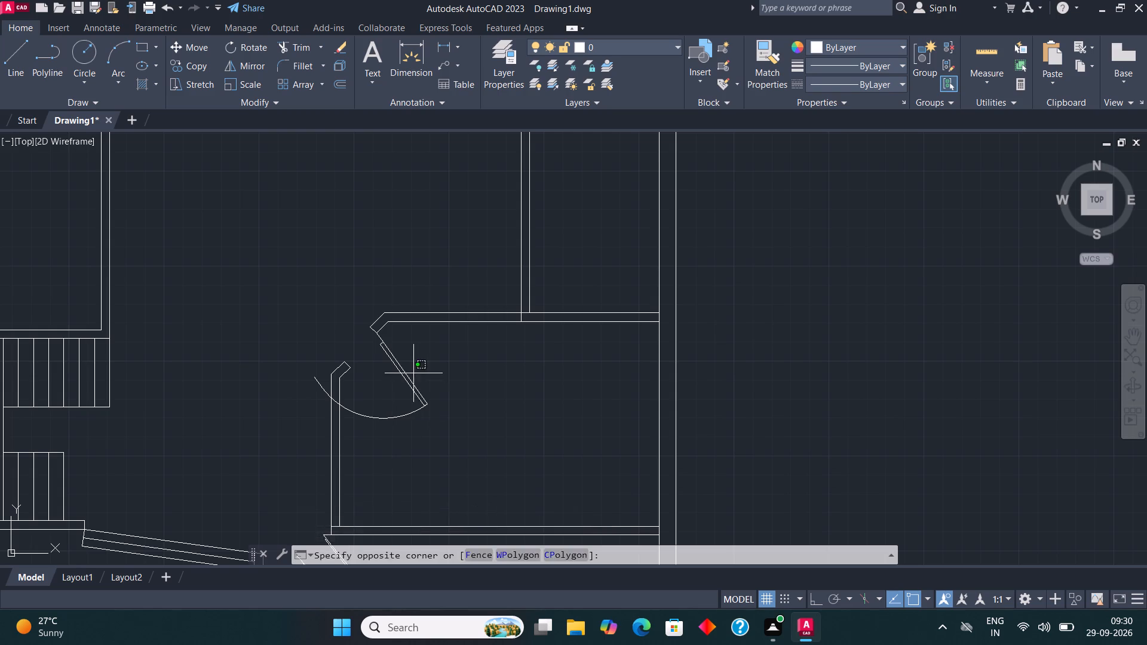
left_click(402, 380)
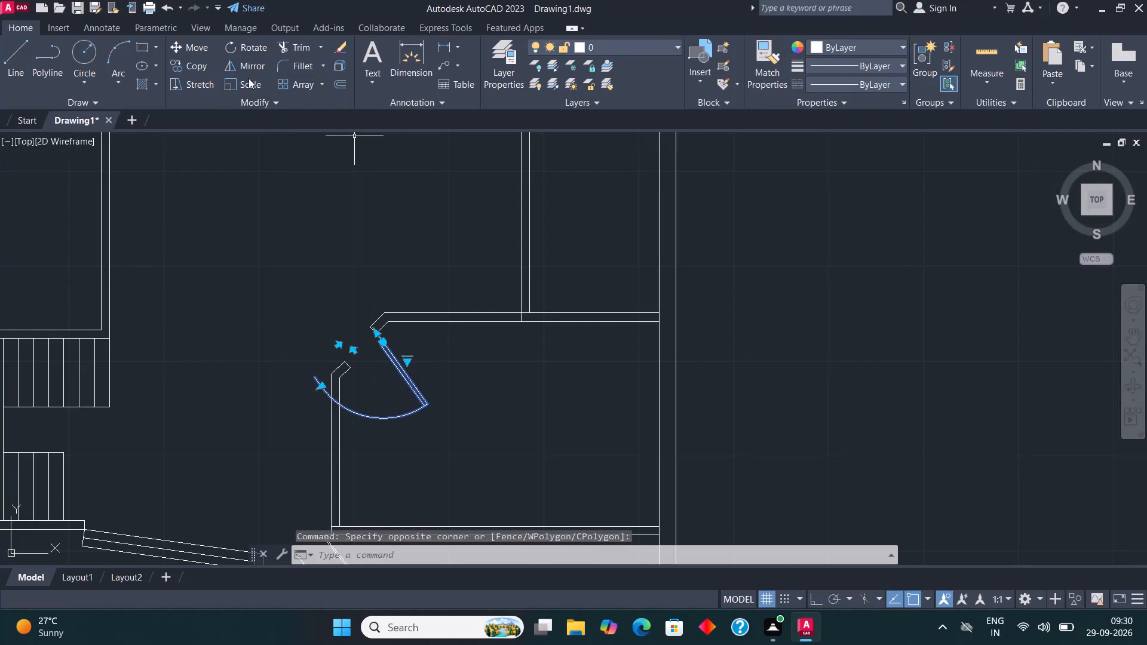
left_click(249, 85)
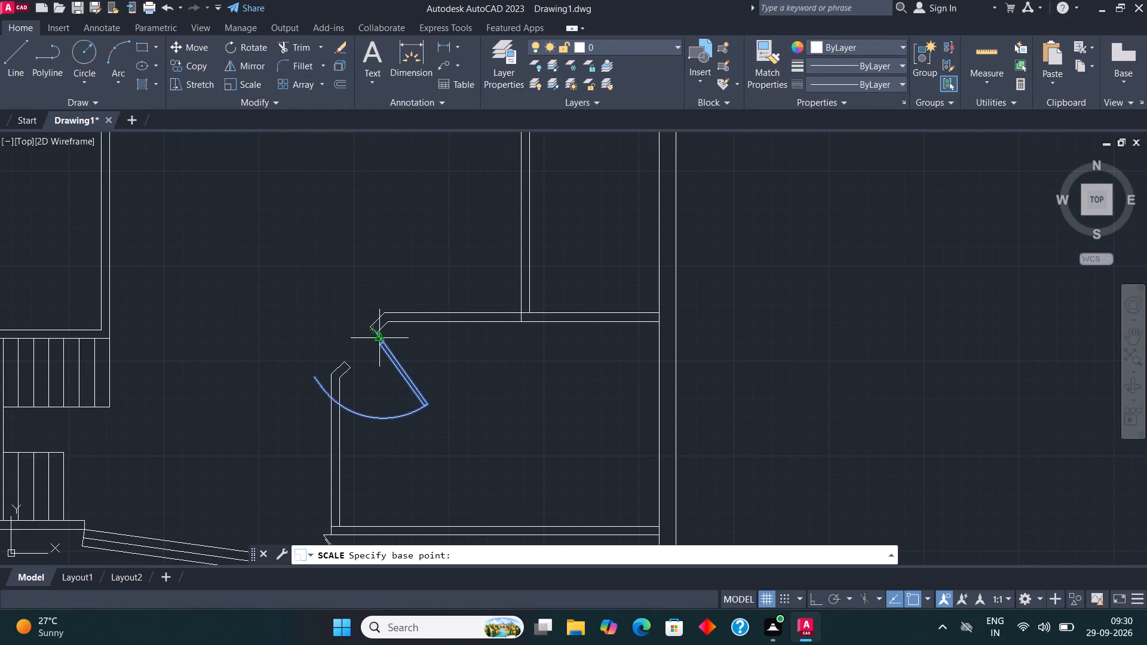
left_click(376, 329)
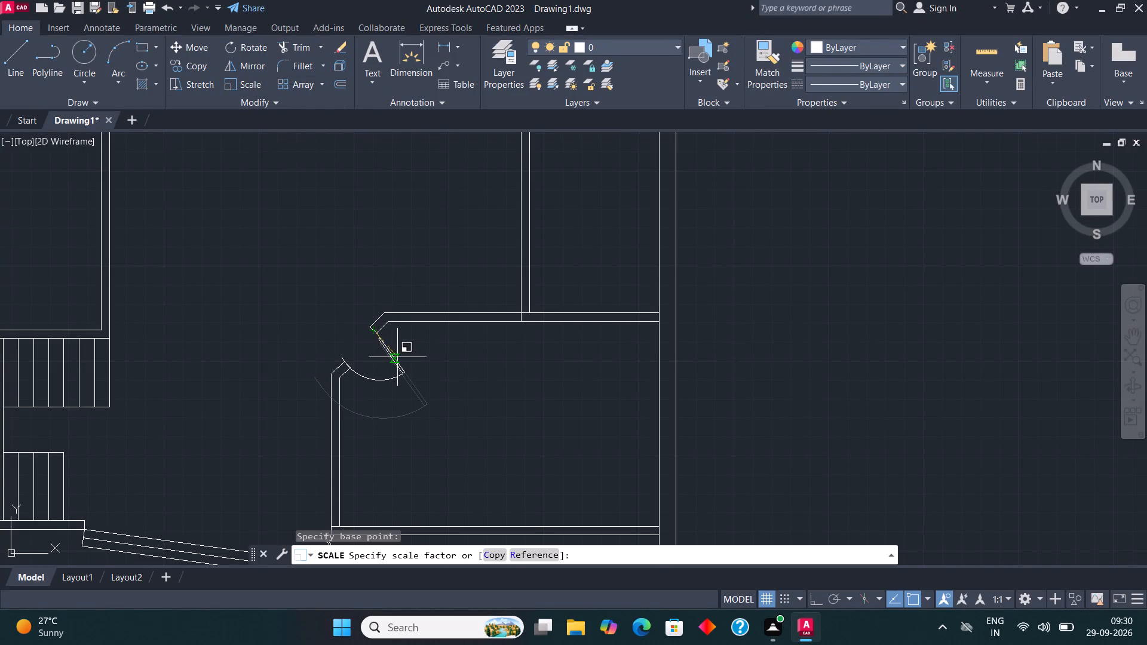
left_click(397, 357)
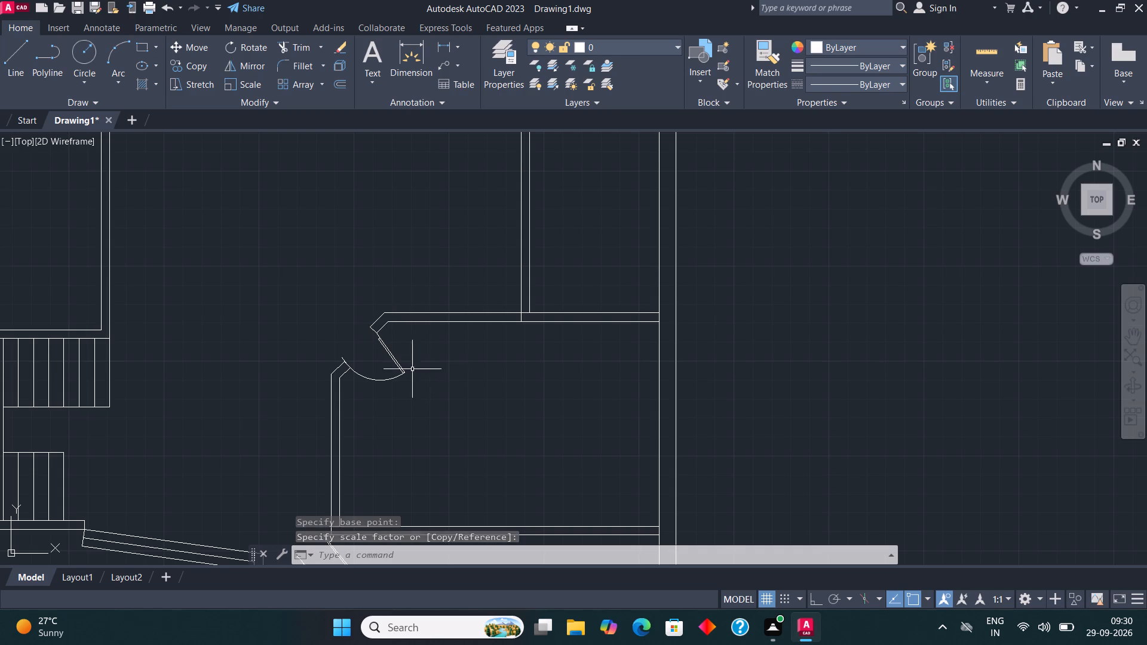
Move the reduced door so its hinge end sits on the inner corner of the upper diagonal wall end.
scroll(384, 367, "up", 2)
left_click(391, 337)
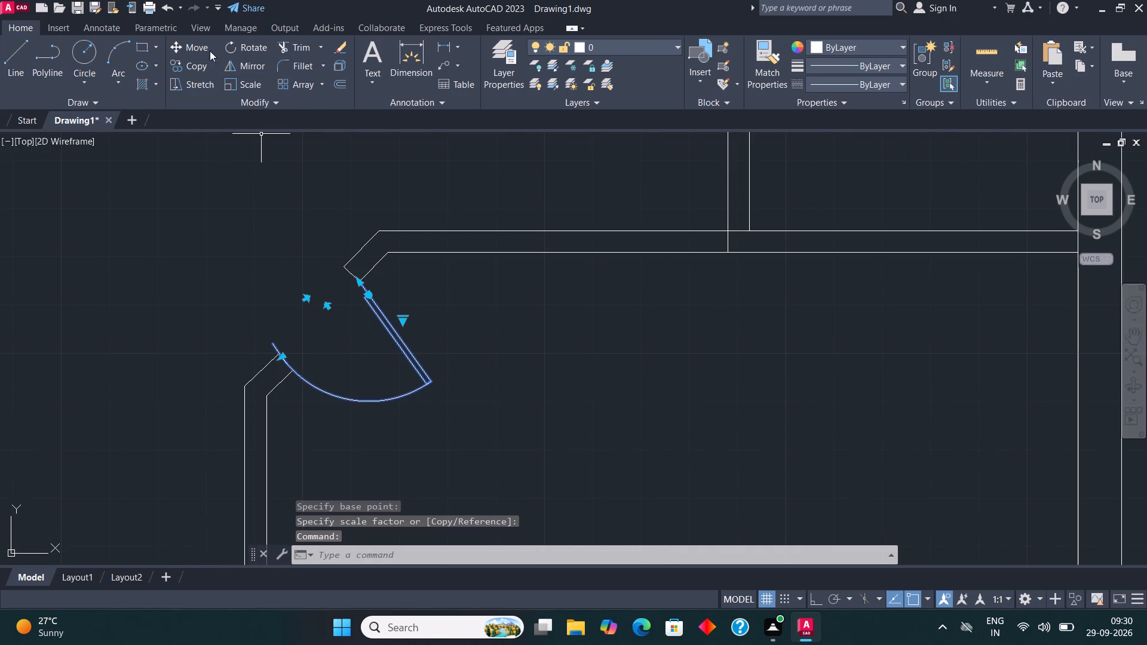
left_click(197, 52)
left_click(364, 282)
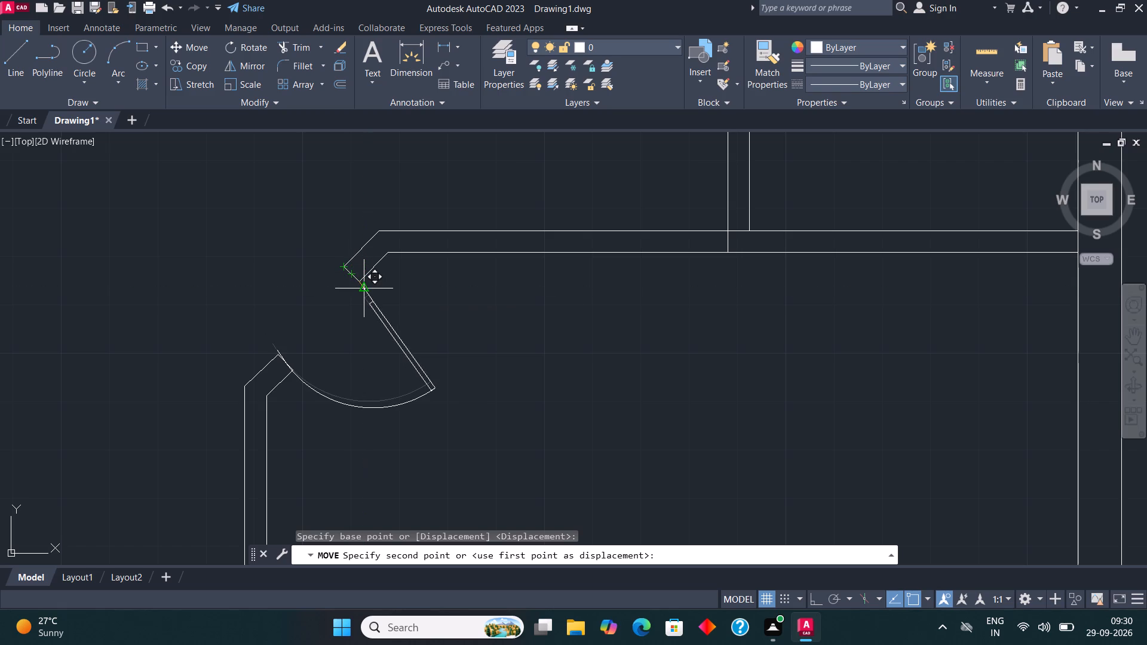
left_click(362, 282)
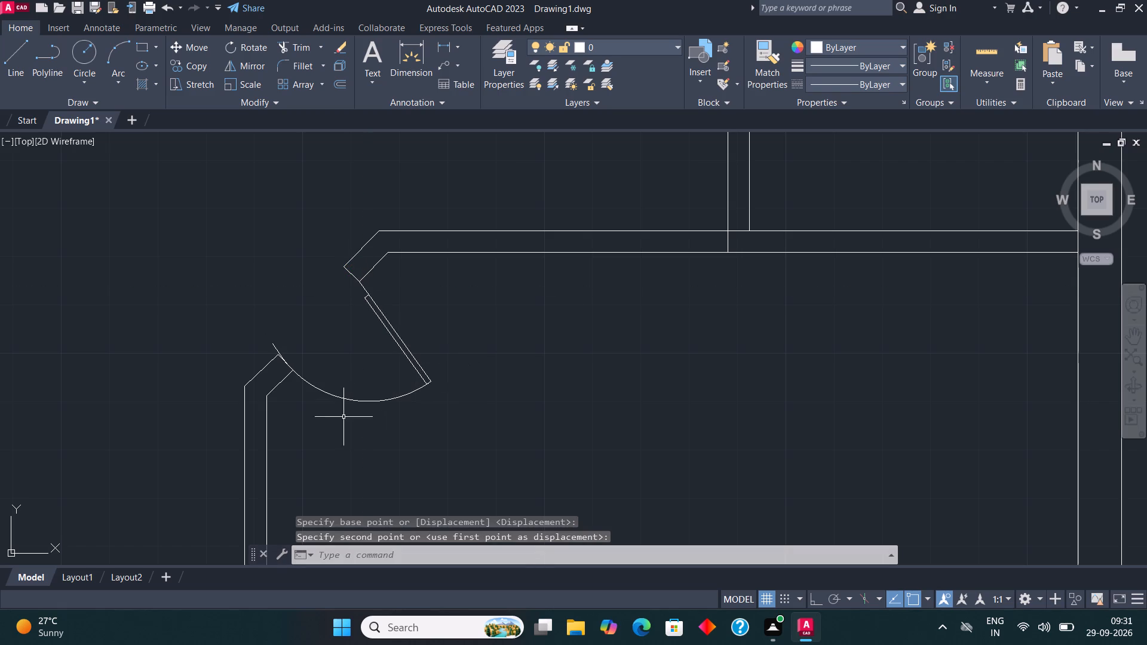
Move the two lower diagonal wall lines so the outer line's end meets the free end of the door's frame line.
scroll(320, 228, "down", 2)
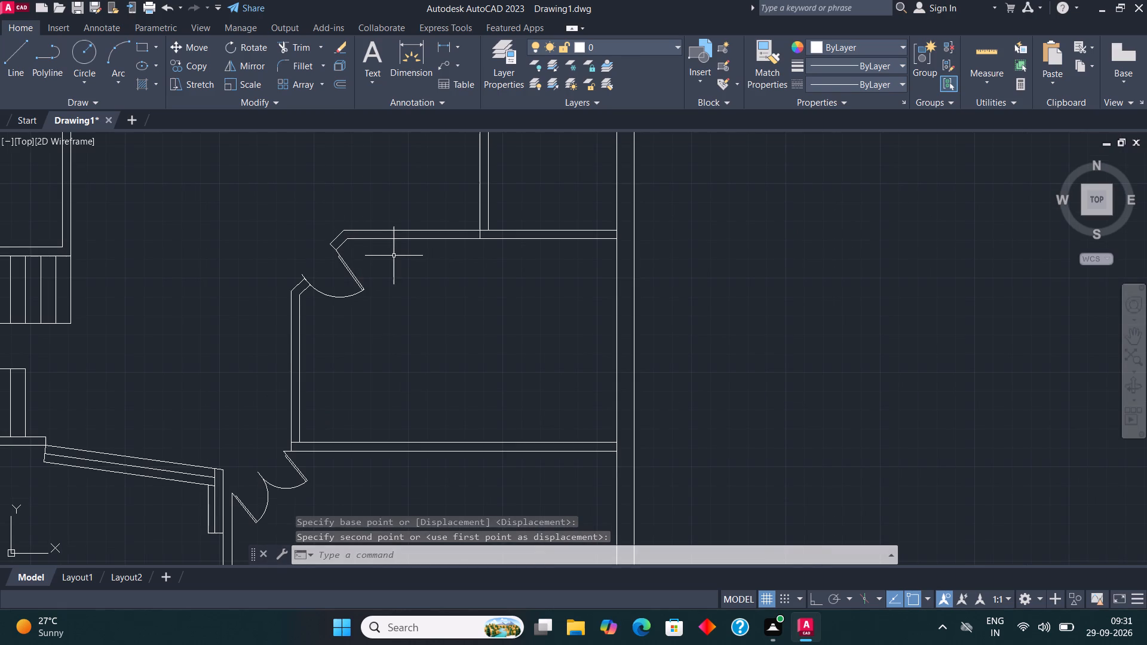
scroll(306, 293, "up", 2)
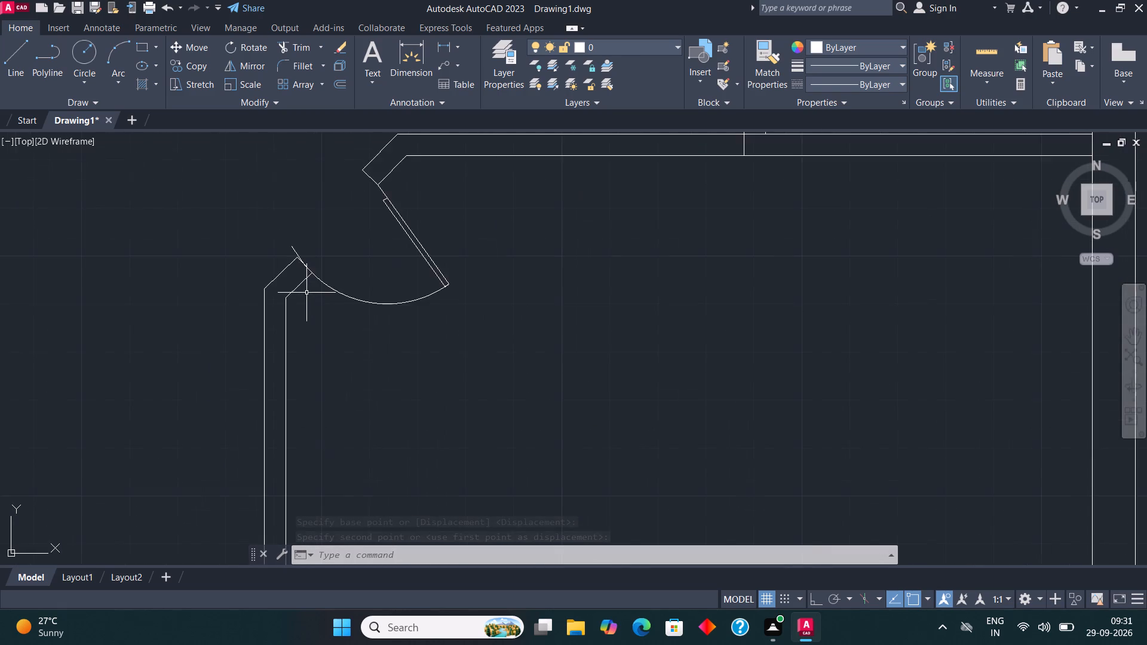
scroll(306, 293, "up", 1)
scroll(306, 297, "down", 4)
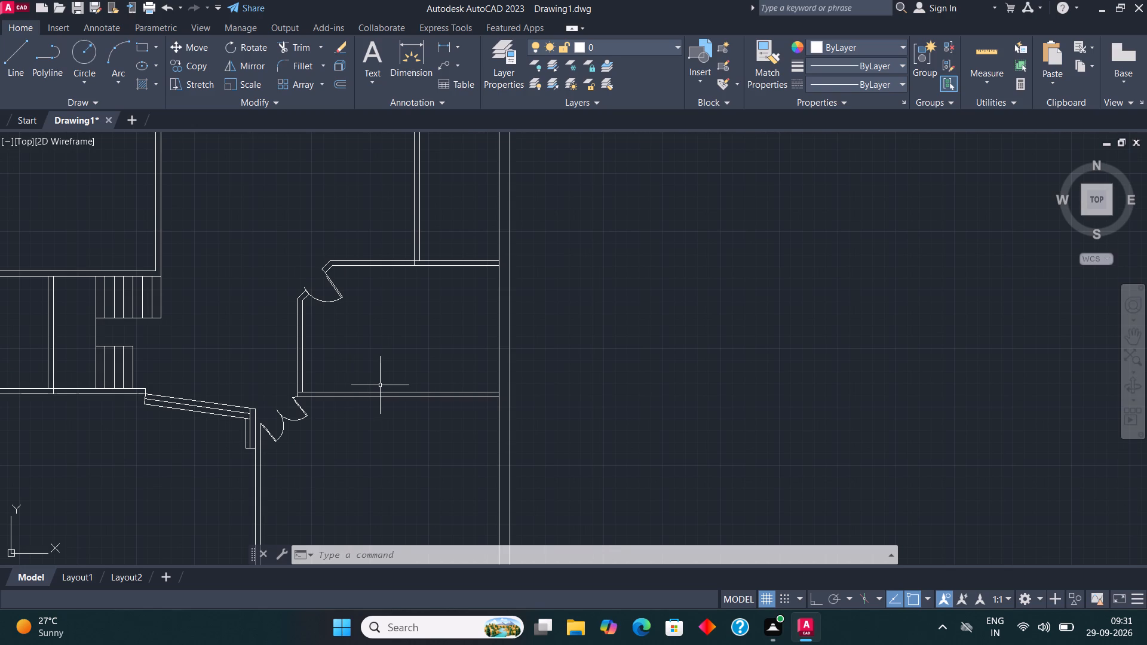
scroll(309, 282, "up", 5)
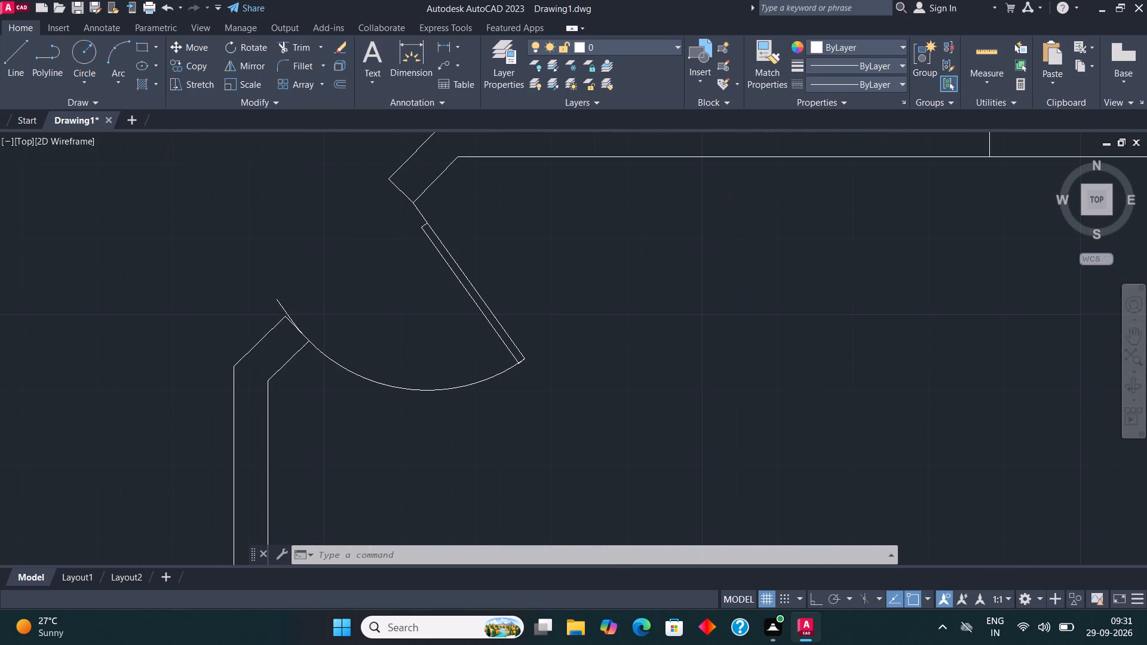
left_click(284, 309)
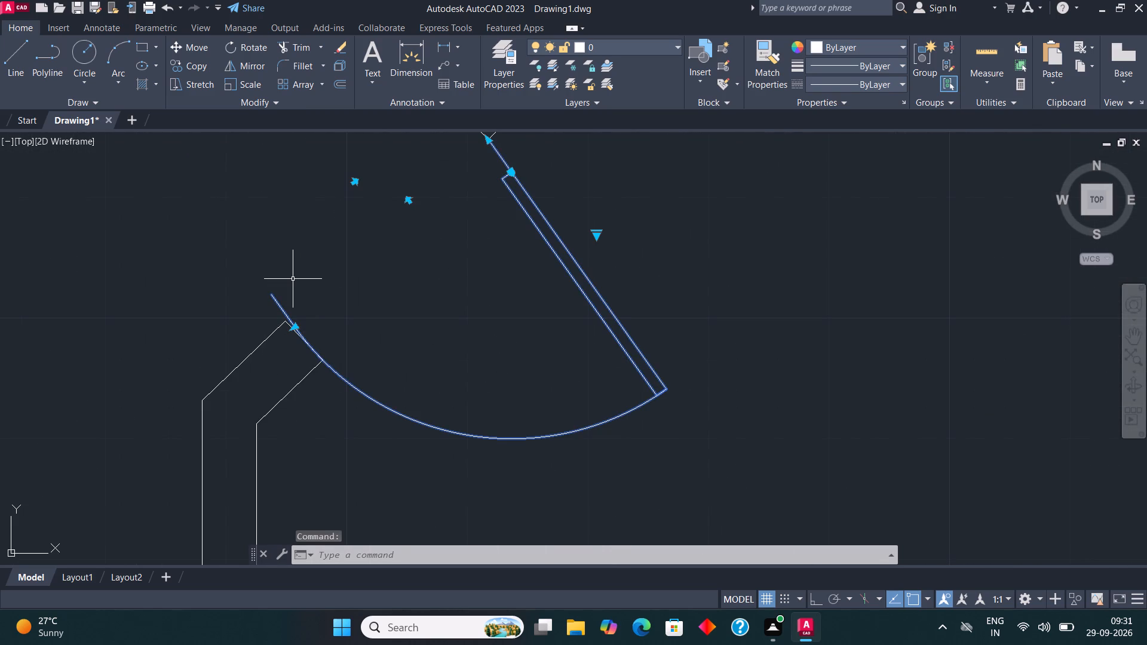
key("Escape")
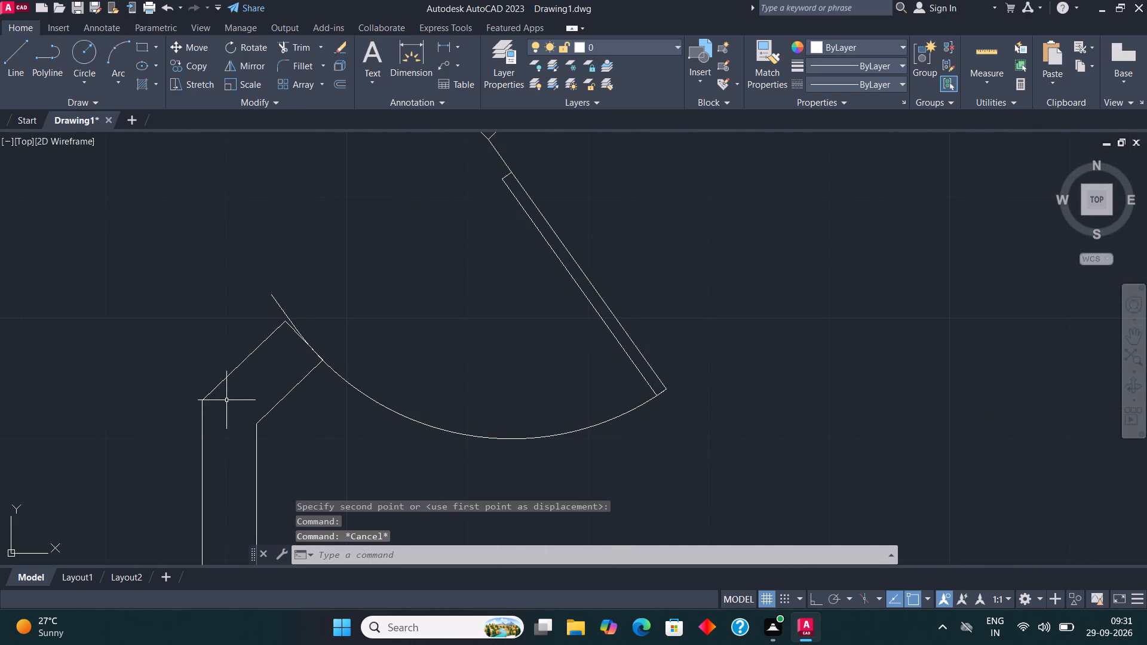
left_click(234, 388)
left_click(223, 368)
left_click(280, 396)
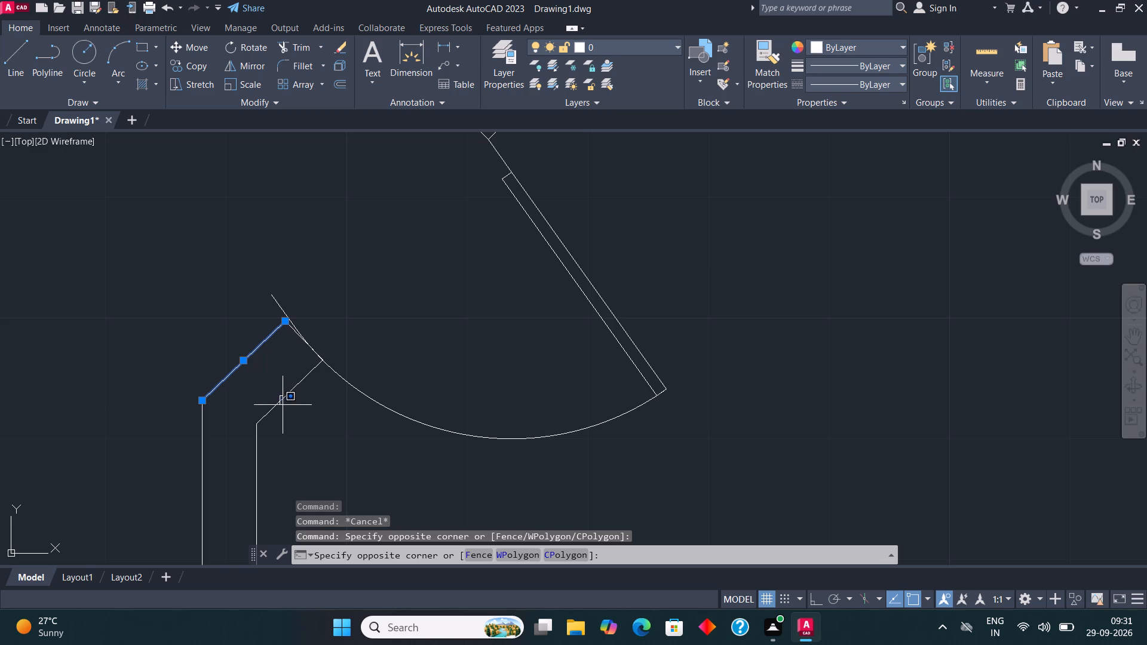
double_click(284, 406)
left_click(276, 392)
left_click(288, 413)
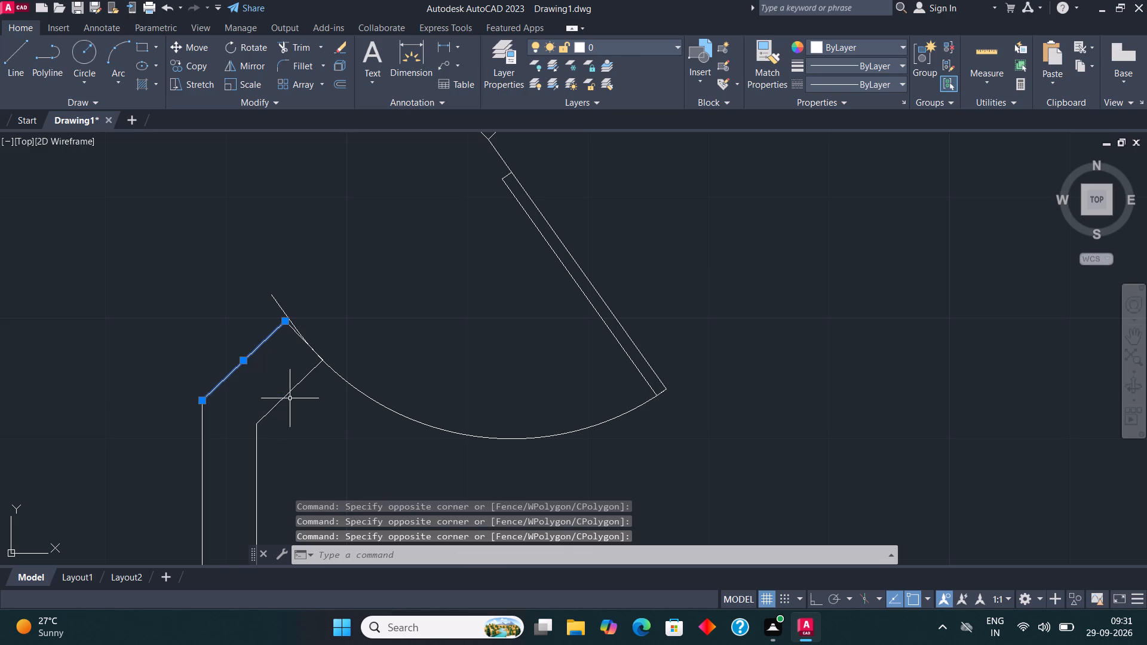
left_click(290, 398)
left_click(282, 387)
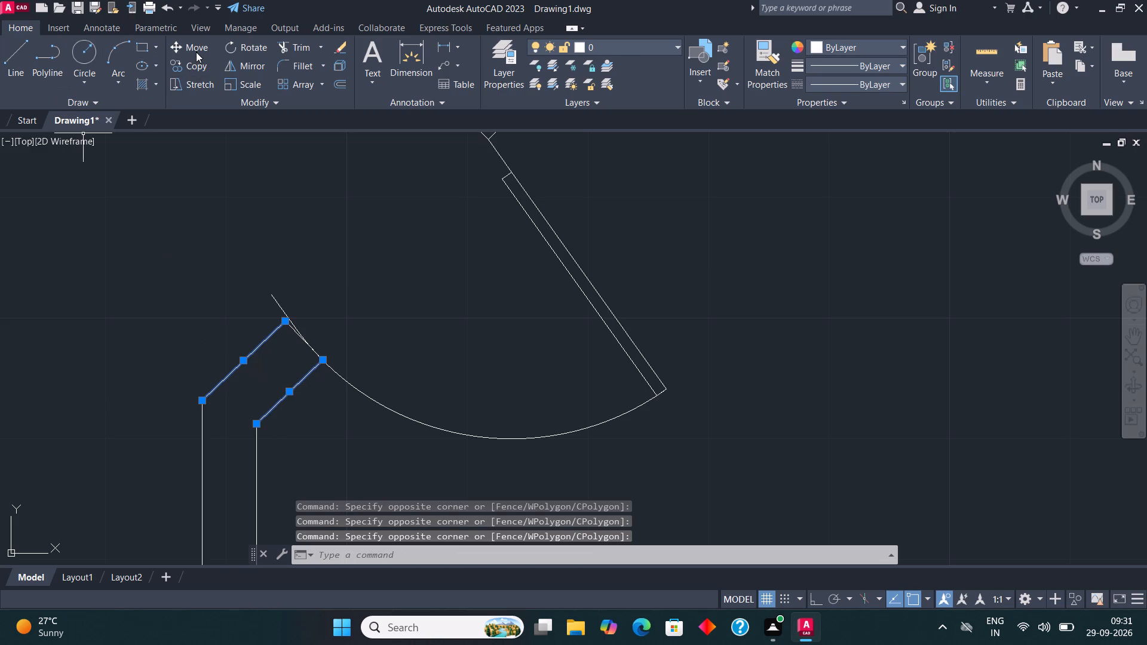
left_click(196, 51)
left_click(287, 320)
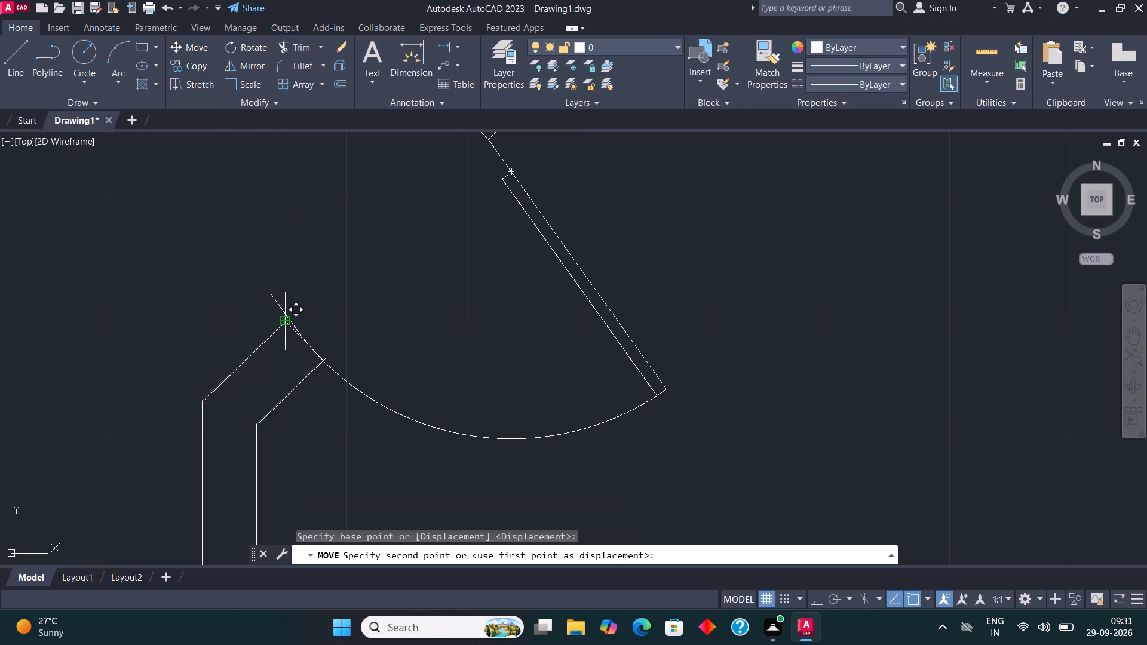
left_click(272, 296)
Fillet the two lower diagonal wall lines with their matching vertical wall lines to form clean inner and outer corners.
scroll(311, 355, "down", 4)
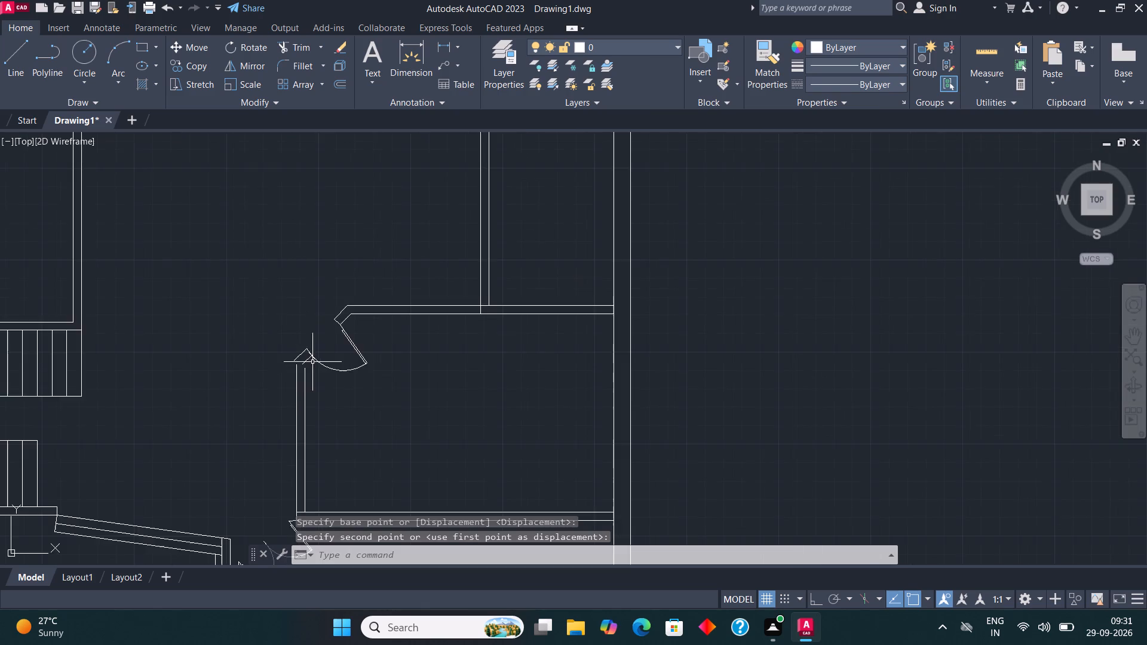
scroll(314, 388, "up", 3)
left_click(299, 71)
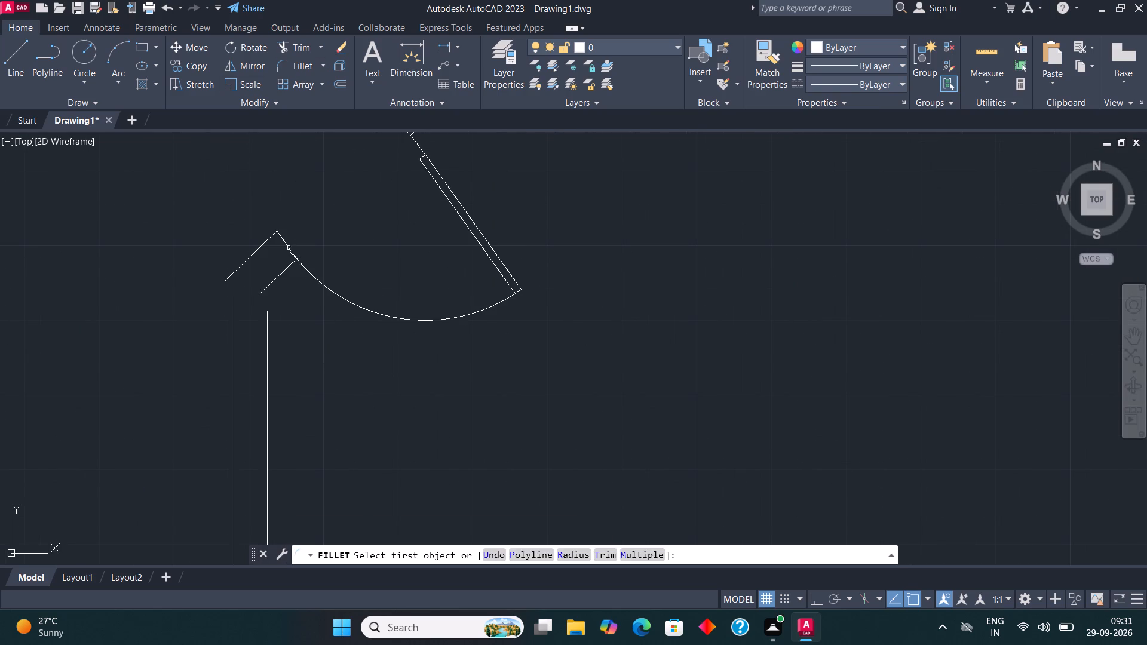
left_click(279, 277)
left_click(267, 329)
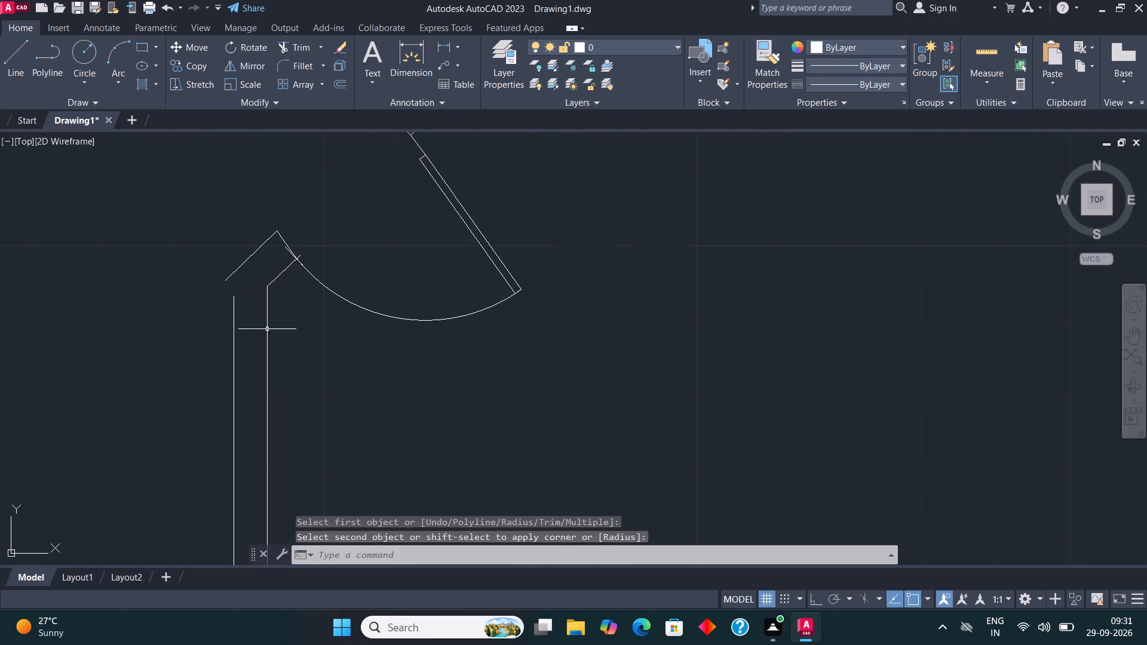
left_click(305, 67)
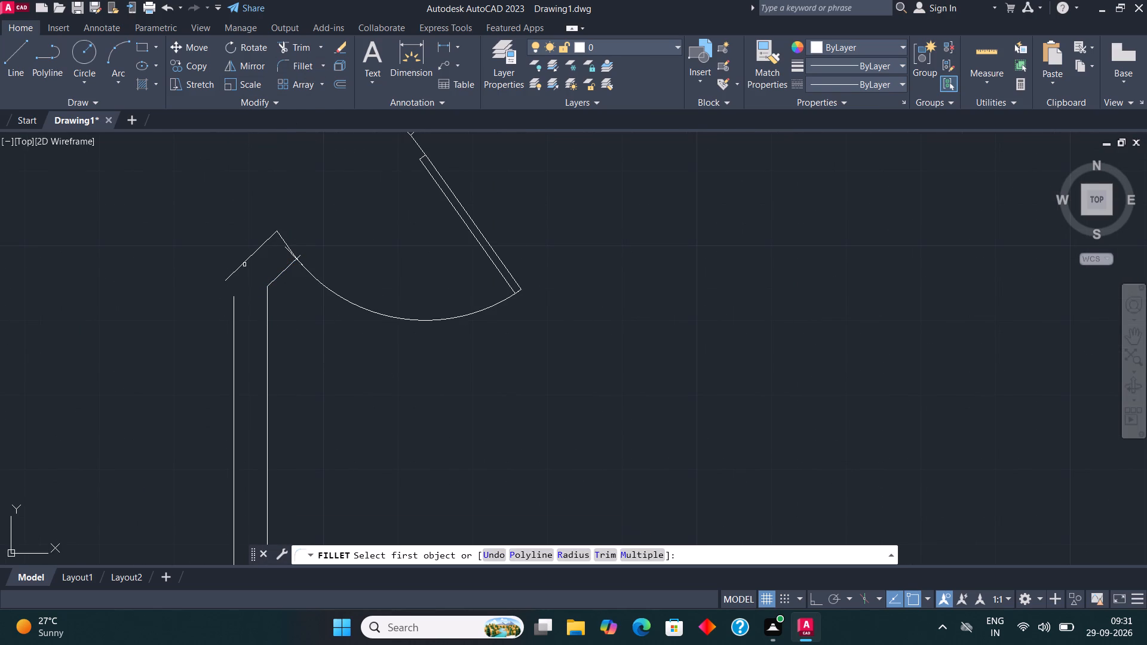
left_click(244, 265)
left_click(239, 323)
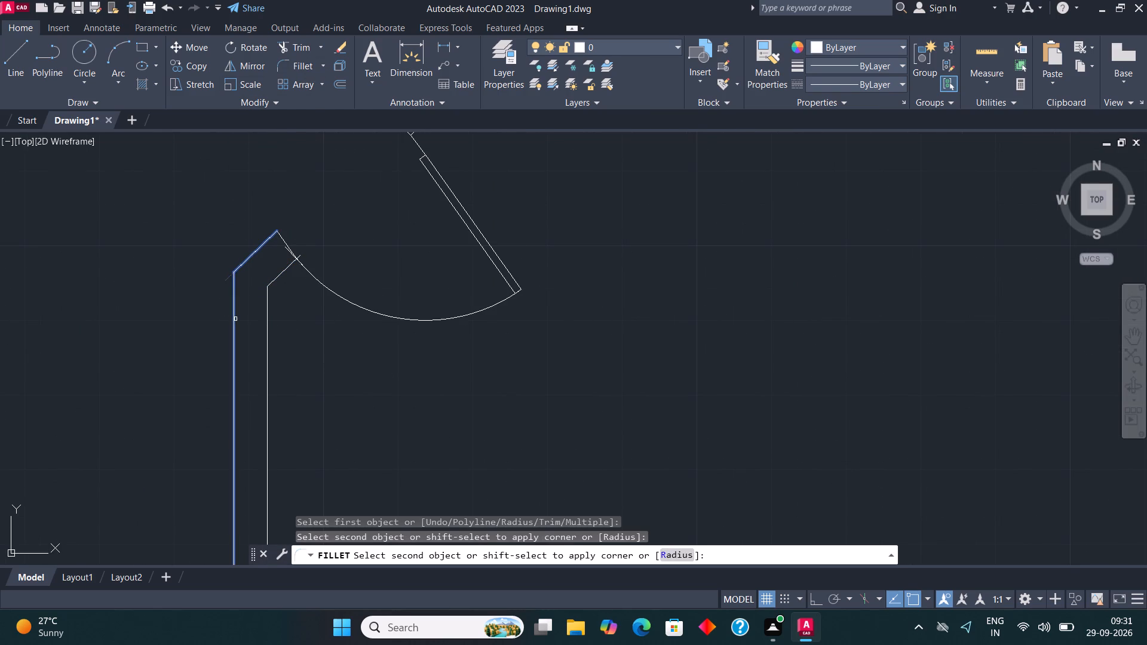
left_click(235, 319)
Trim the excess inner diagonal wall line and the door arc overrun where they cross the diagonal door's frame line.
left_click(301, 45)
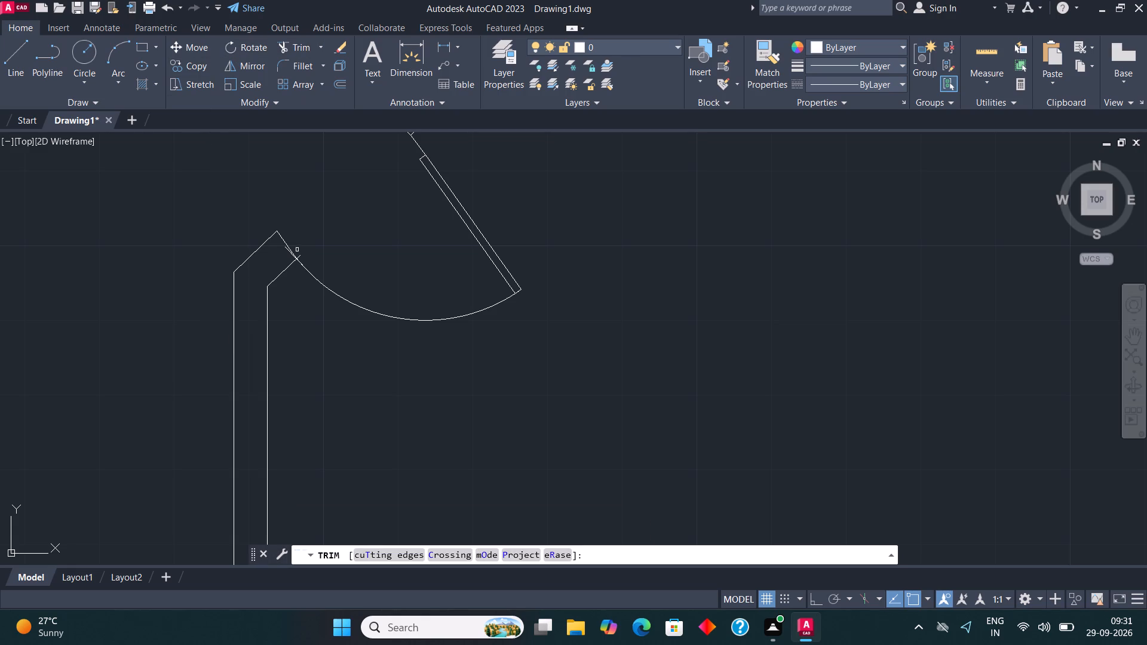
left_click(299, 254)
scroll(286, 250, "up", 3)
left_click(286, 249)
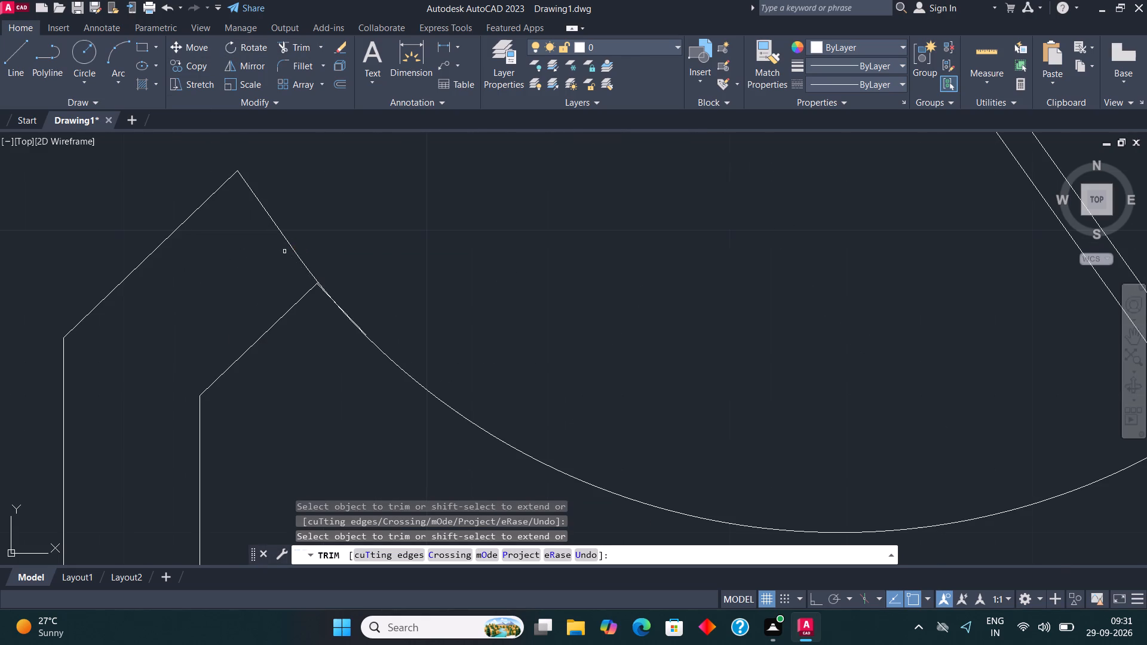
scroll(278, 301, "down", 3)
scroll(346, 267, "down", 4)
key("Escape")
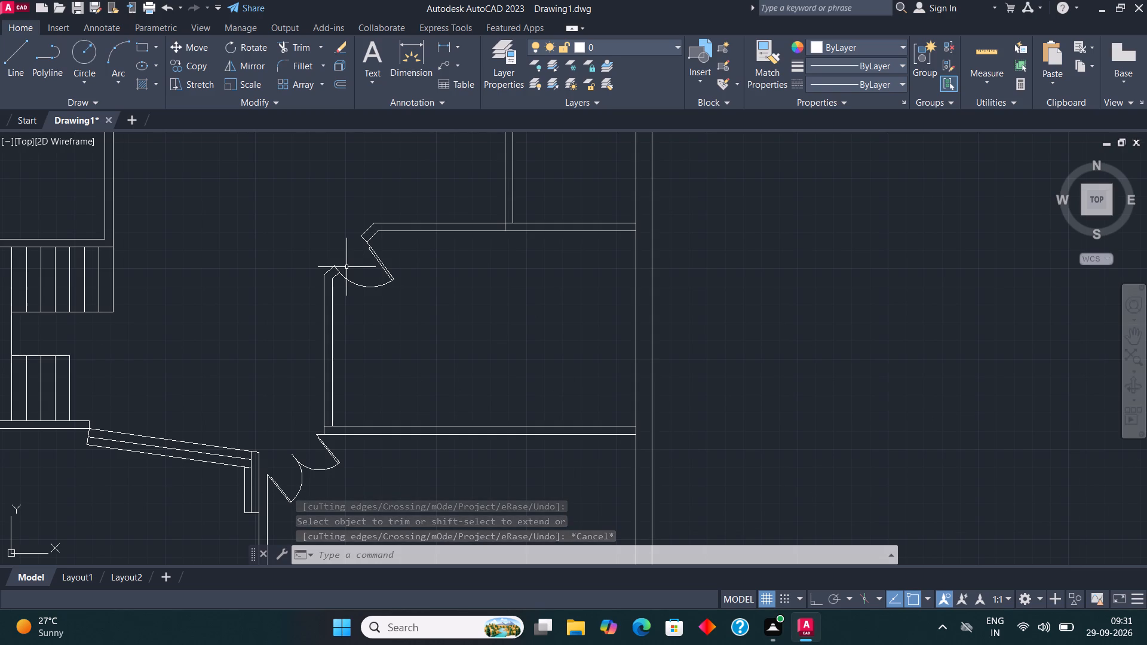
Review the whole floor plan and examine the side passage and wall corner near the staircase.
scroll(351, 312, "down", 1)
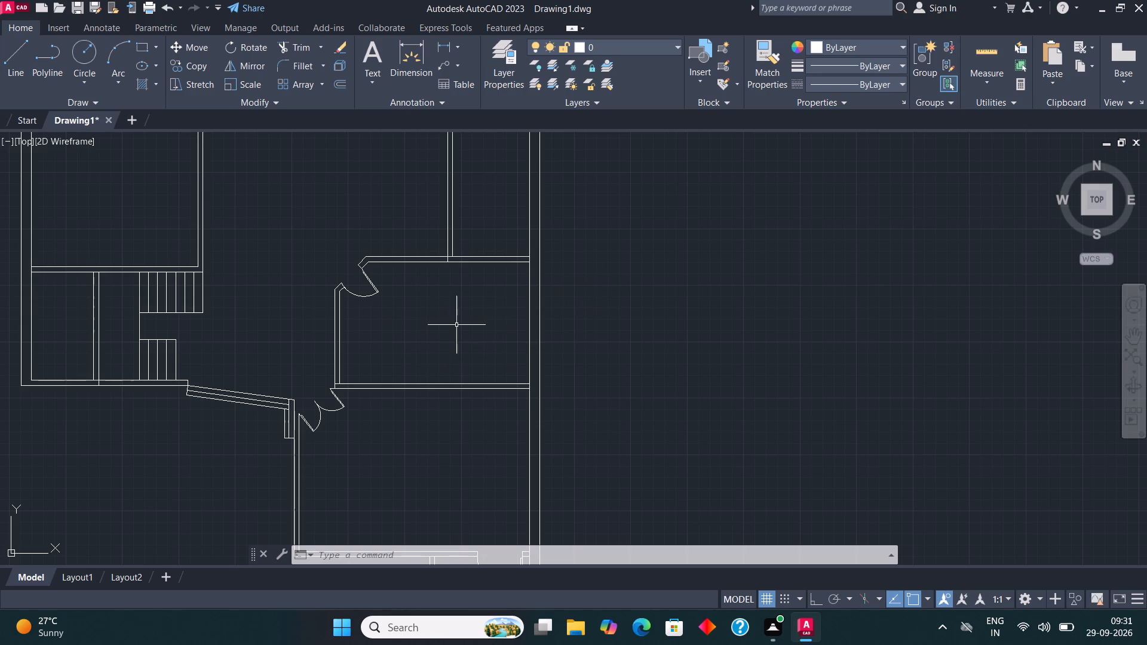
scroll(468, 333, "down", 3)
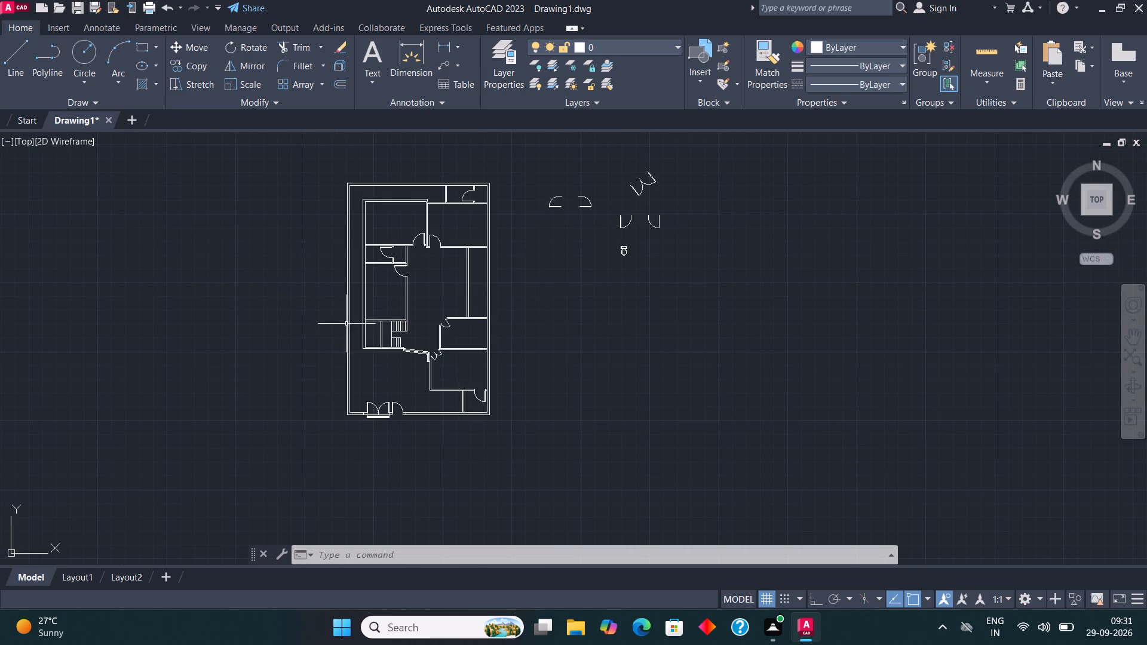
scroll(349, 321, "down", 1)
scroll(373, 380, "up", 2)
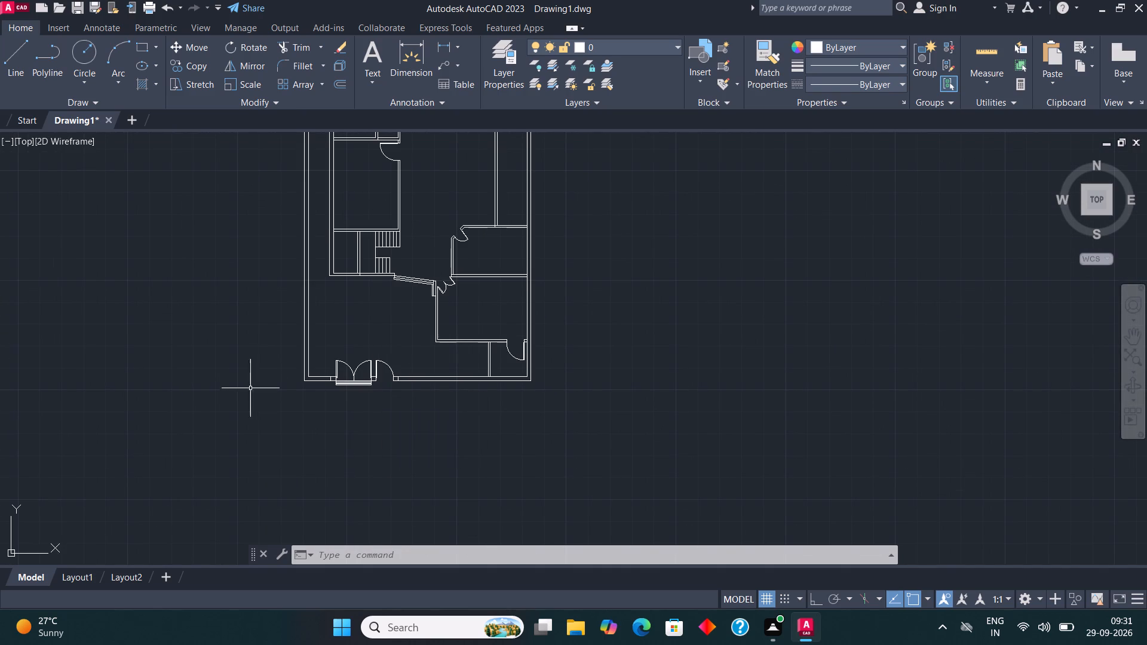
scroll(408, 291, "up", 1)
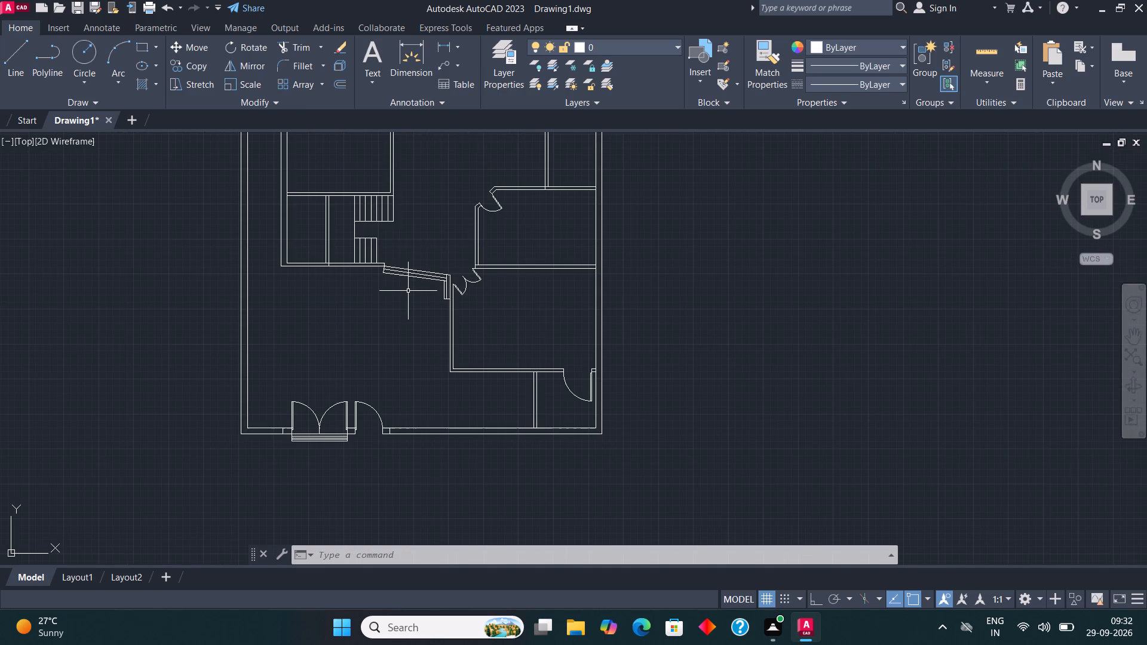
scroll(215, 253, "up", 2)
scroll(384, 208, "up", 3)
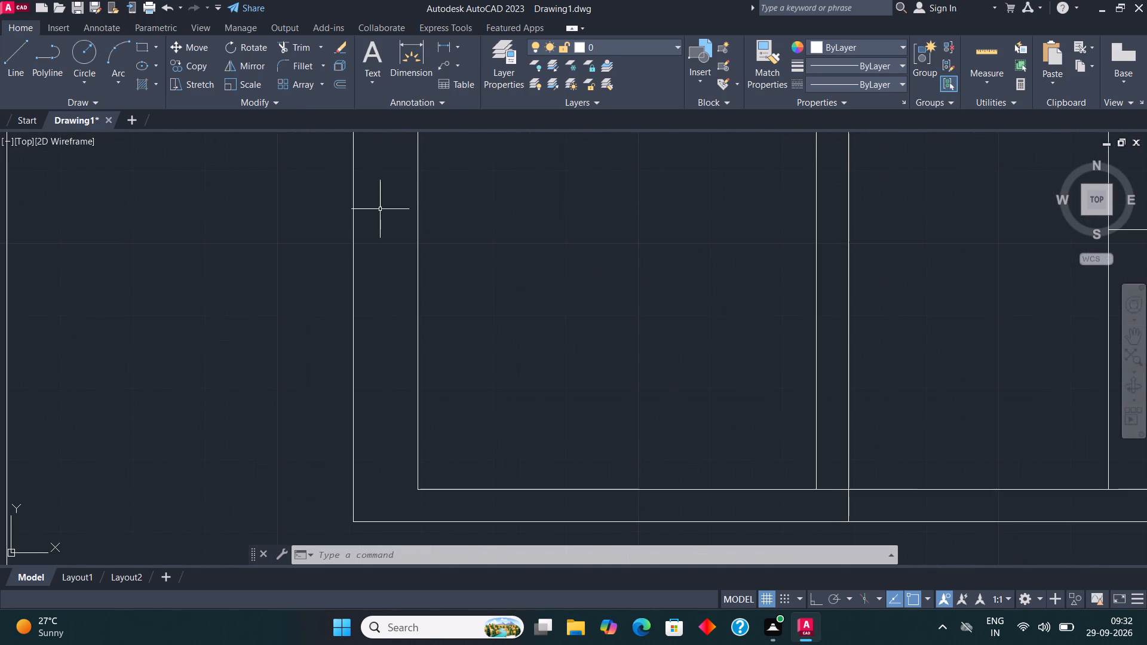
scroll(367, 207, "down", 1)
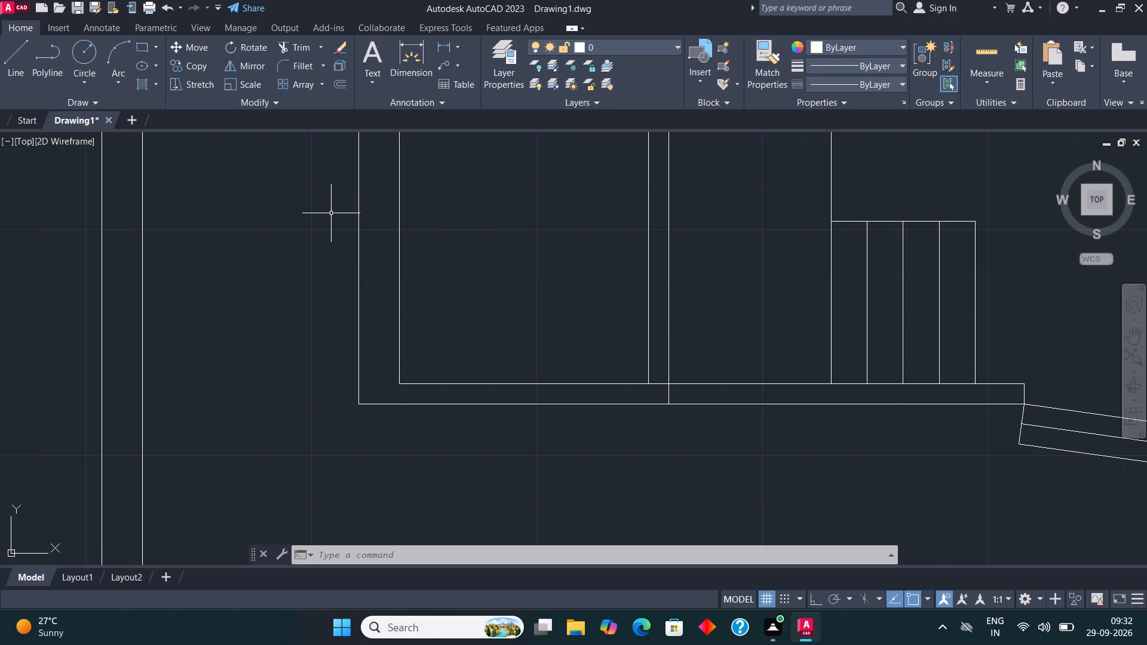
scroll(338, 272, "down", 2)
scroll(339, 299, "up", 1)
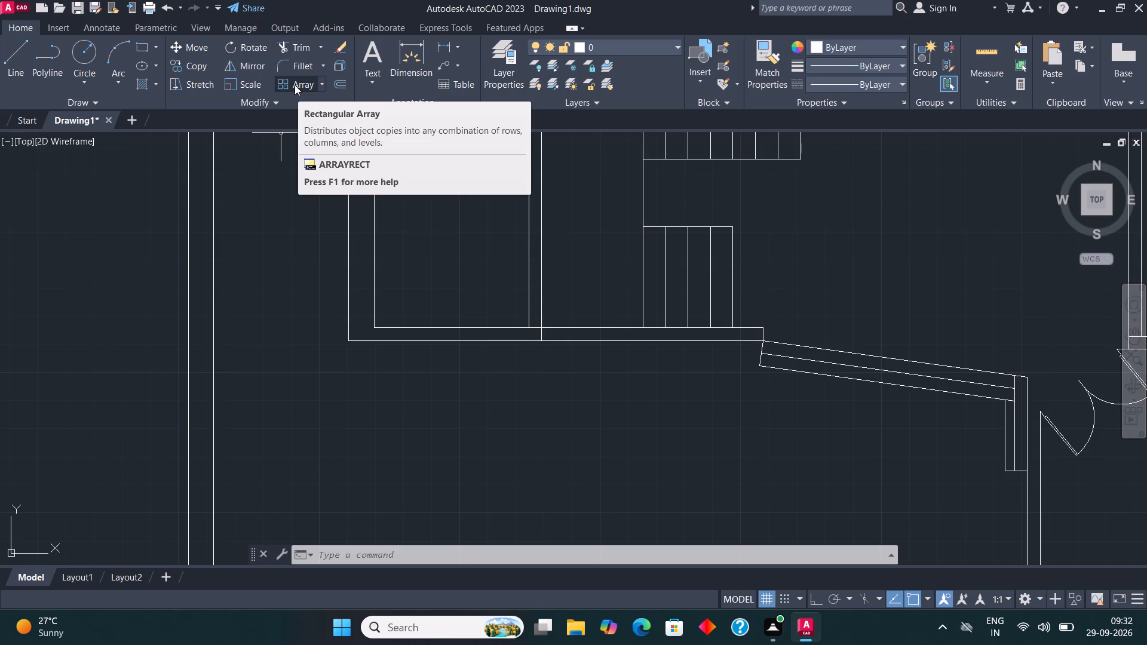
Load the ACAD_ISO02W100 (ISO dash) linetype and make it the current linetype.
type("LI")
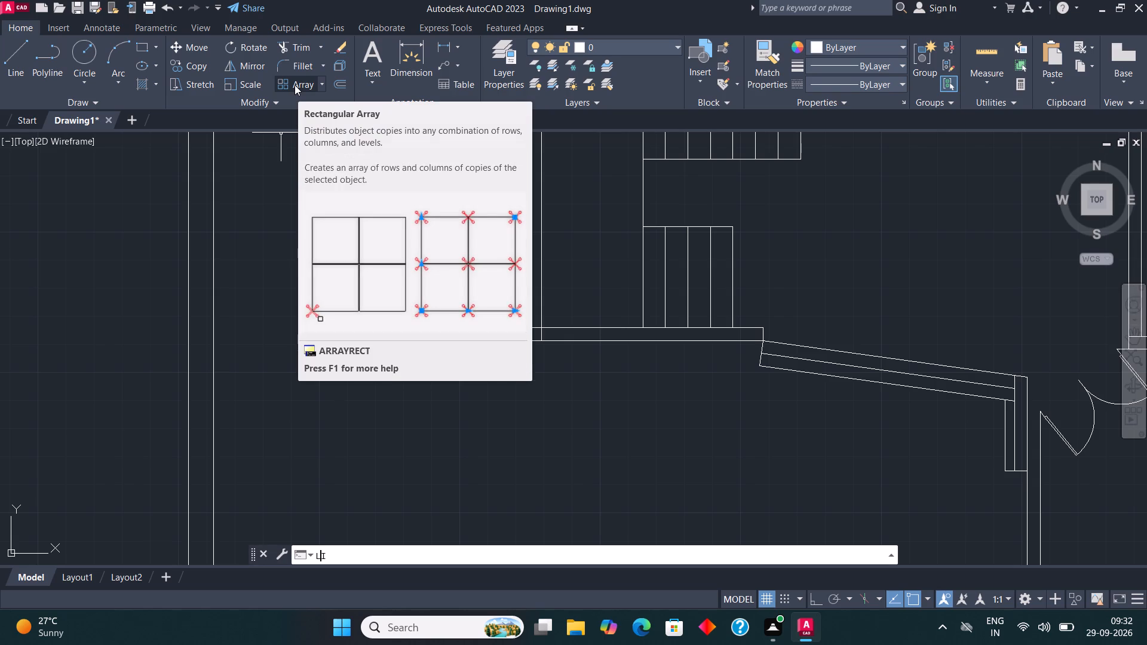
left_click(342, 429)
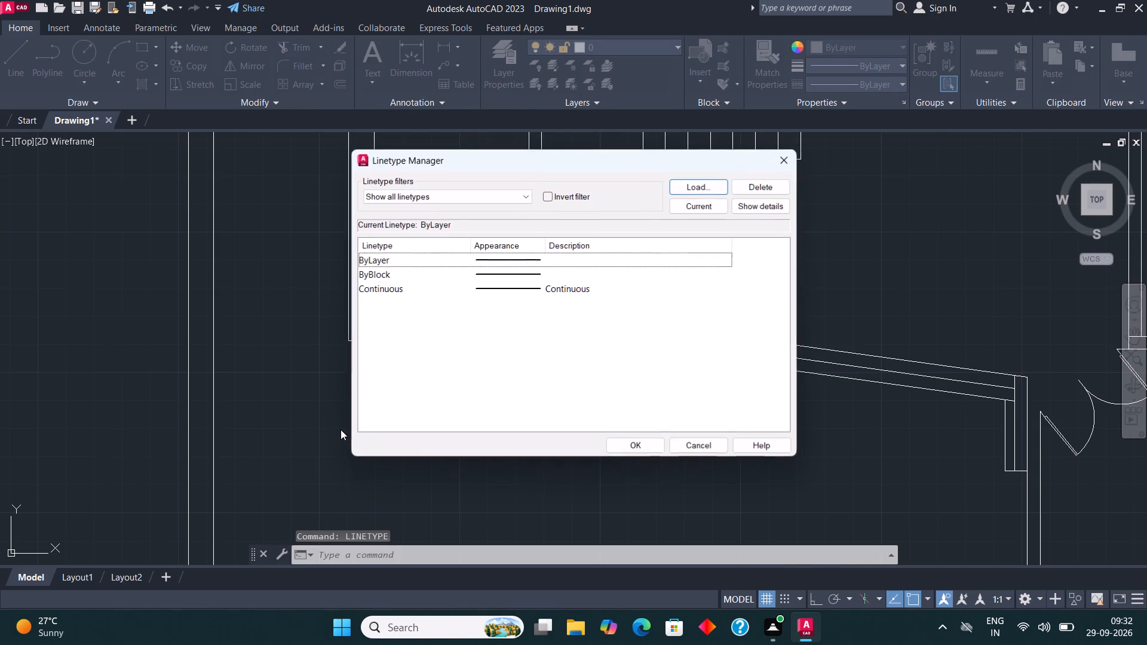
left_click(692, 192)
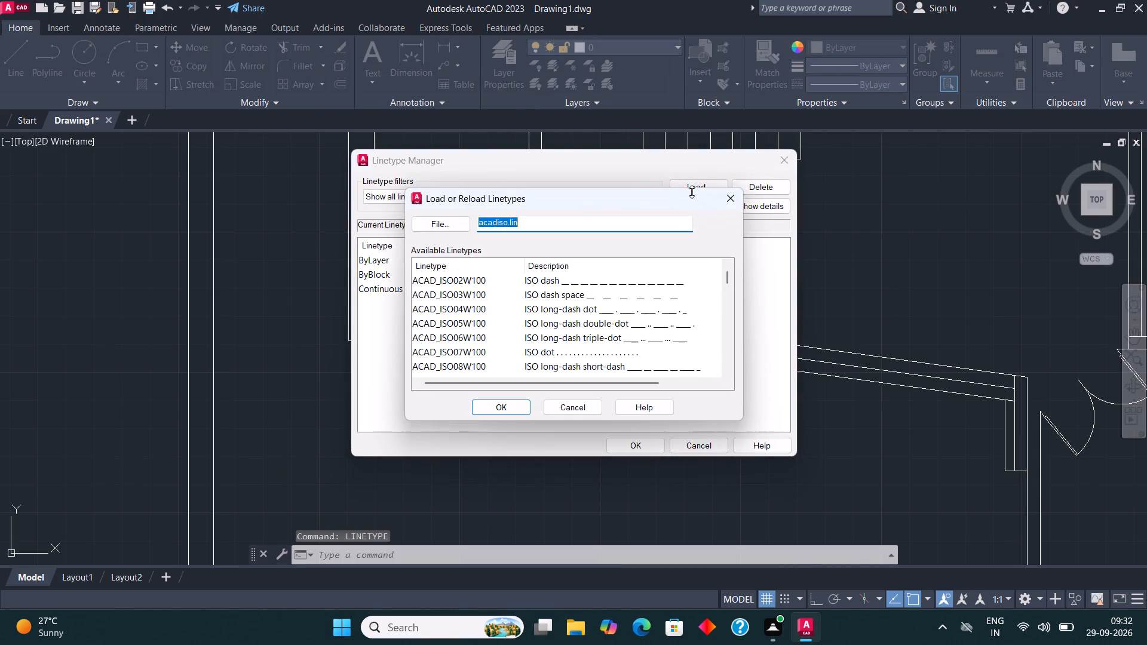
left_click(641, 281)
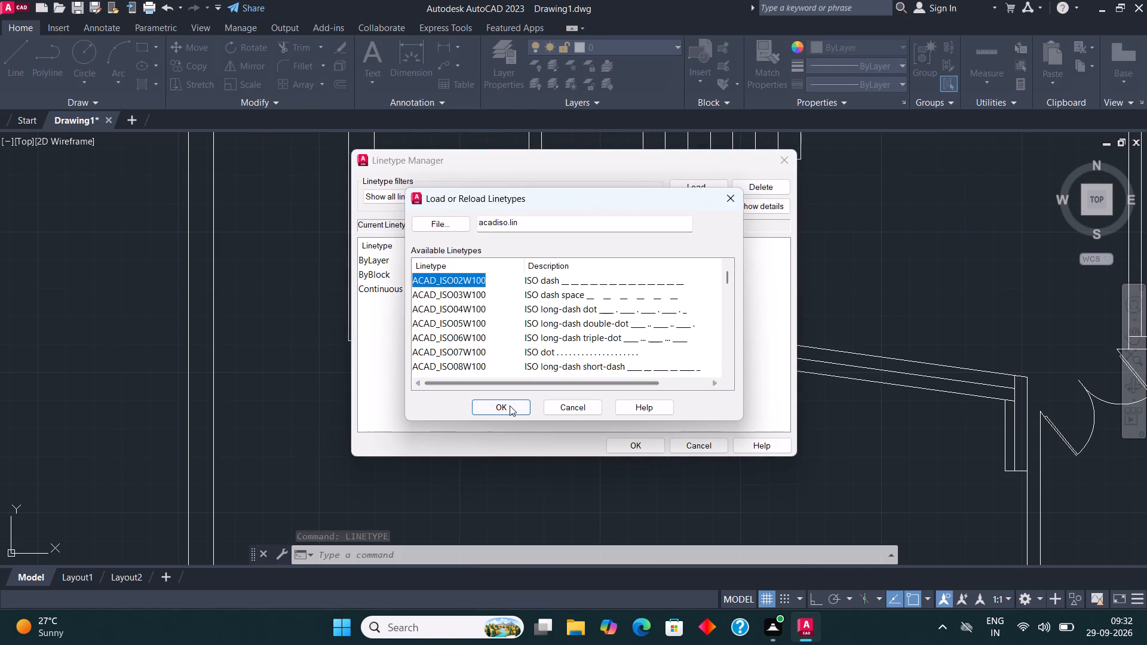
left_click(510, 406)
left_click(609, 291)
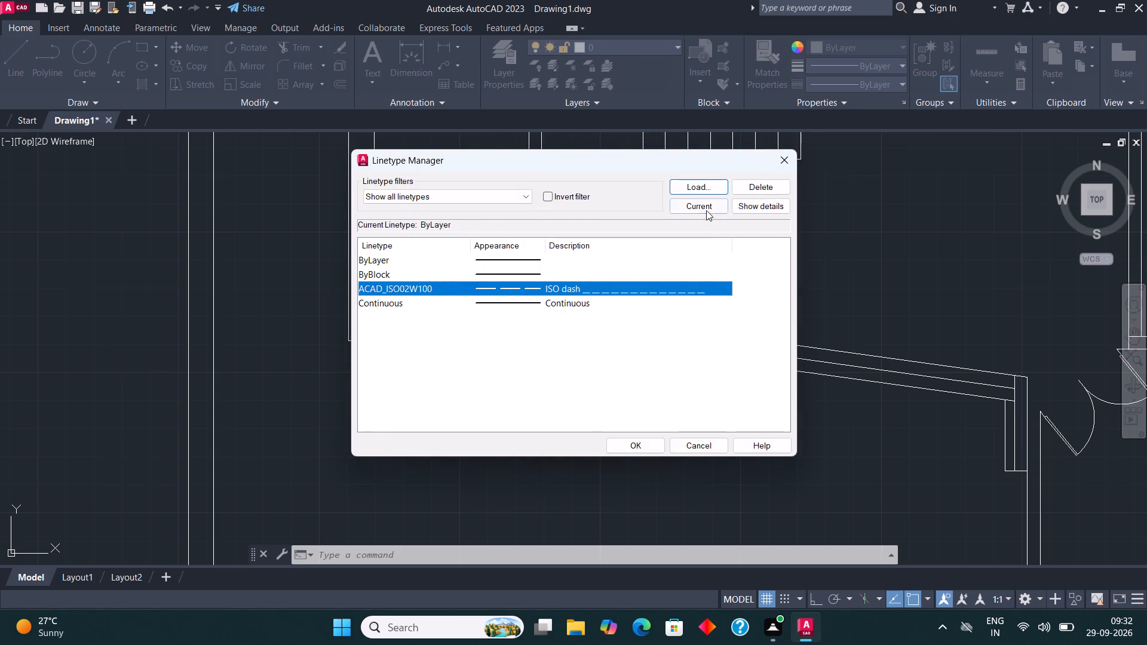
left_click(706, 209)
left_click(645, 440)
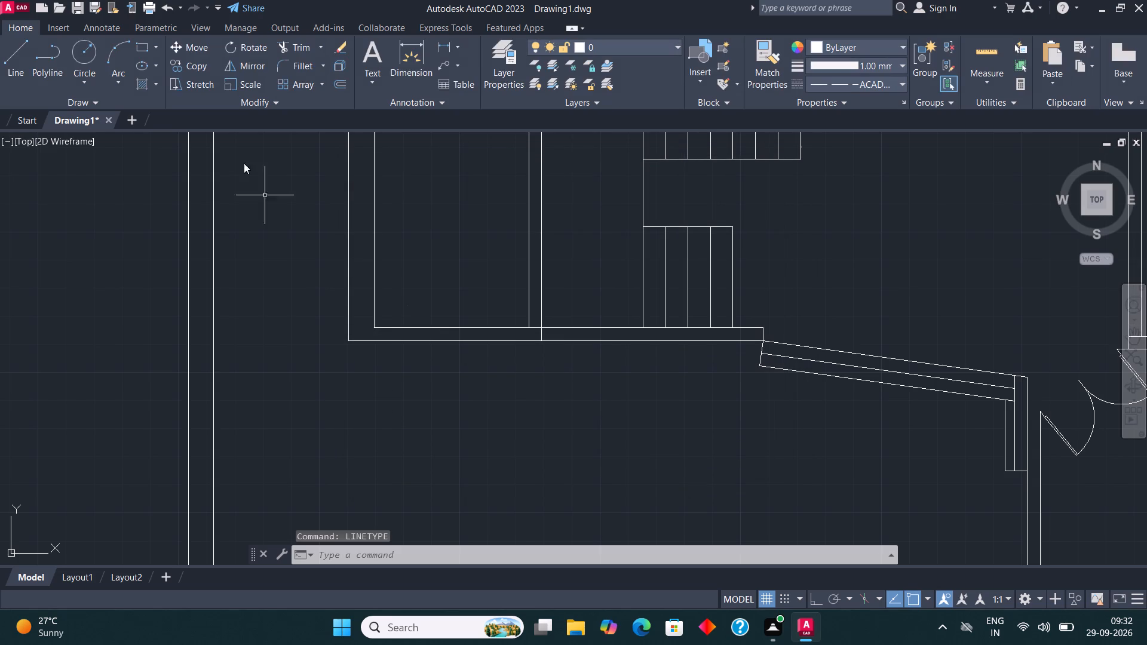
Draw a dashed rectangle across the side passage, from the house's lower outer wall corner to the boundary wall's inner face.
left_click(145, 48)
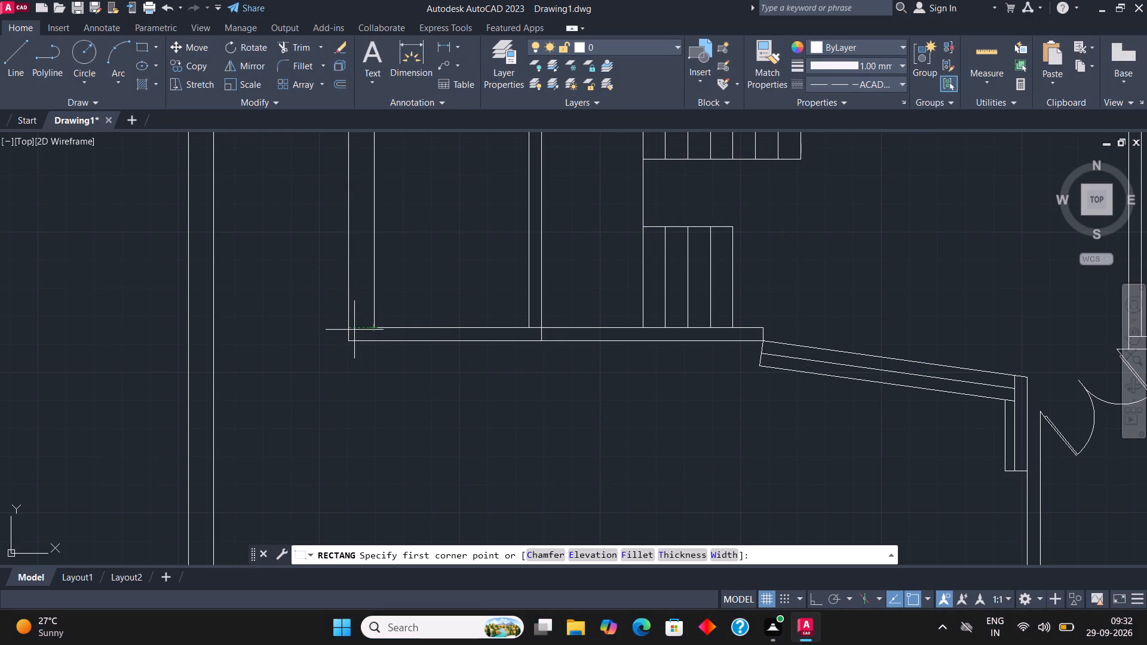
left_click(349, 330)
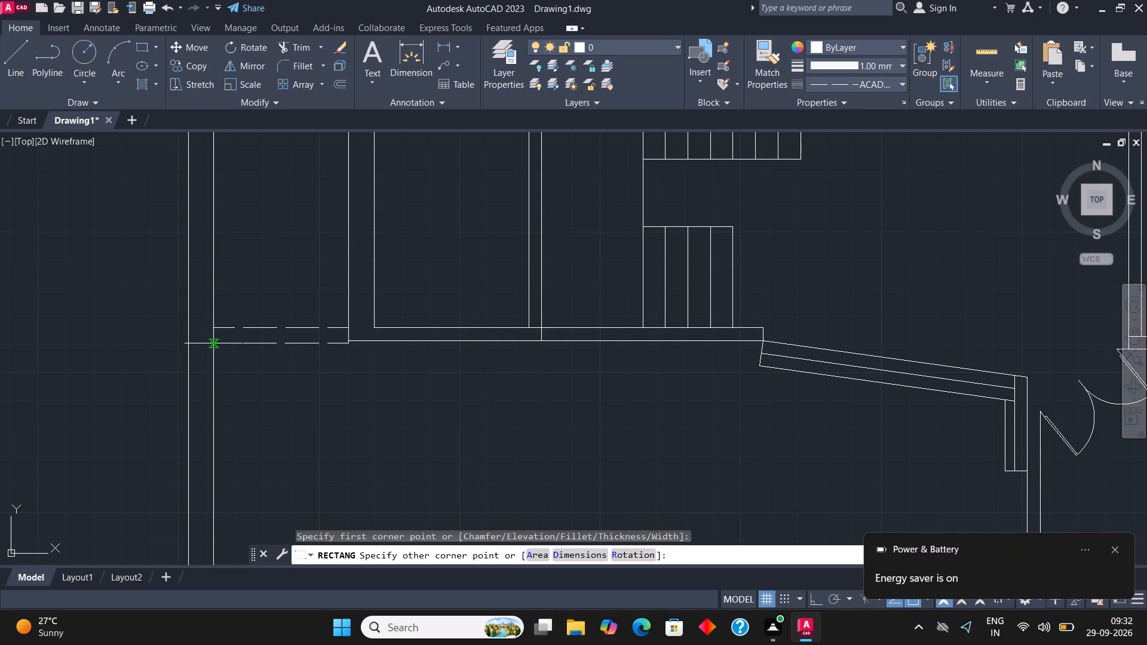
left_click(216, 340)
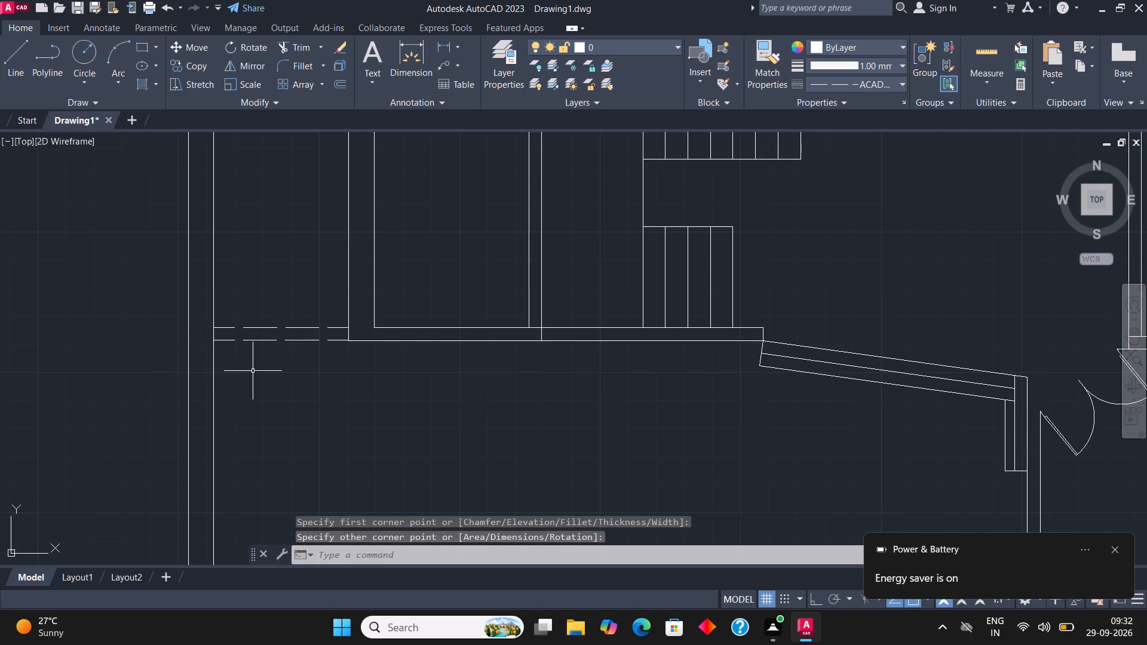
Trim away both wall lines between the upper-right room's door jamb and the right boundary wall.
scroll(253, 371, "up", 3)
scroll(253, 371, "down", 4)
scroll(346, 247, "down", 2)
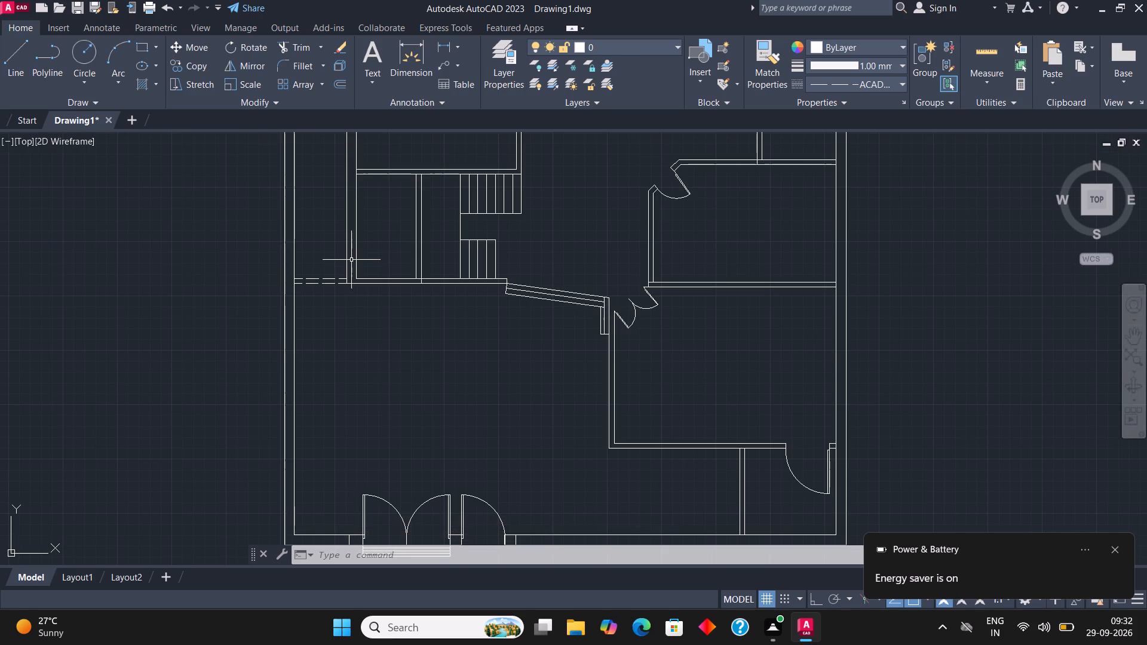
scroll(365, 330, "down", 3)
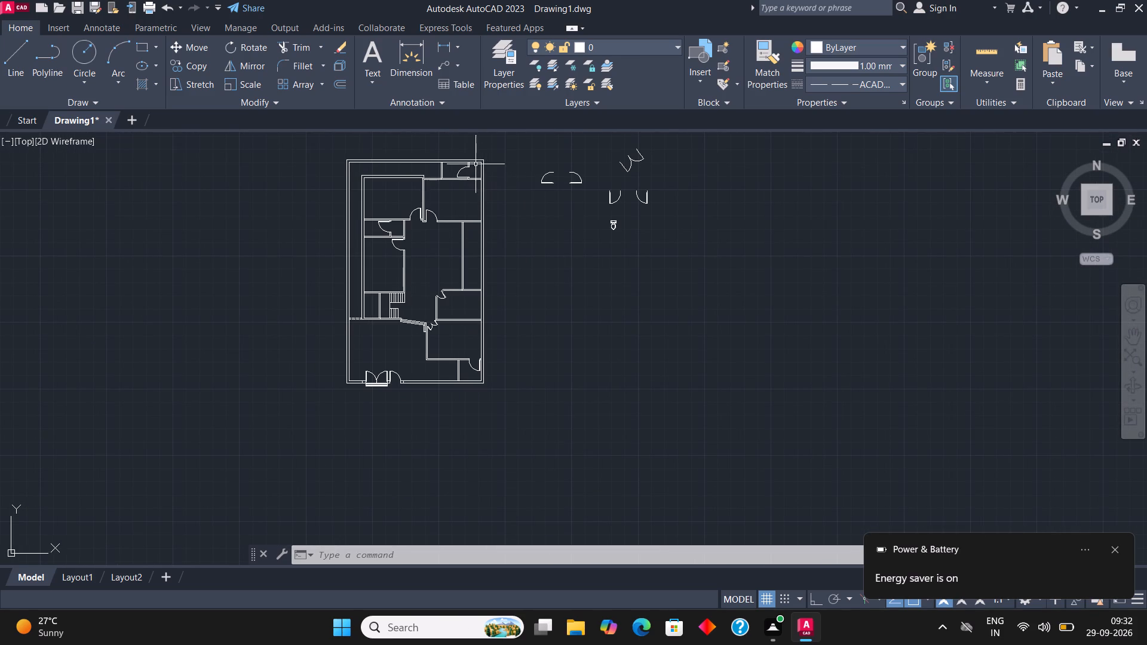
scroll(474, 162, "up", 5)
scroll(376, 373, "up", 2)
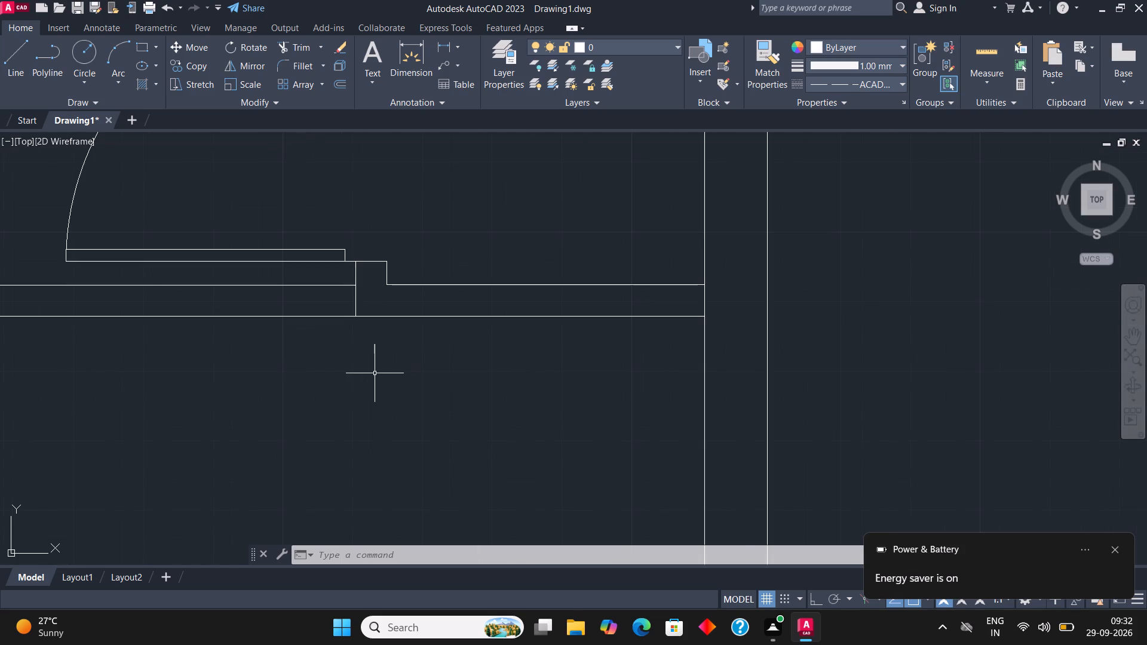
left_click(299, 44)
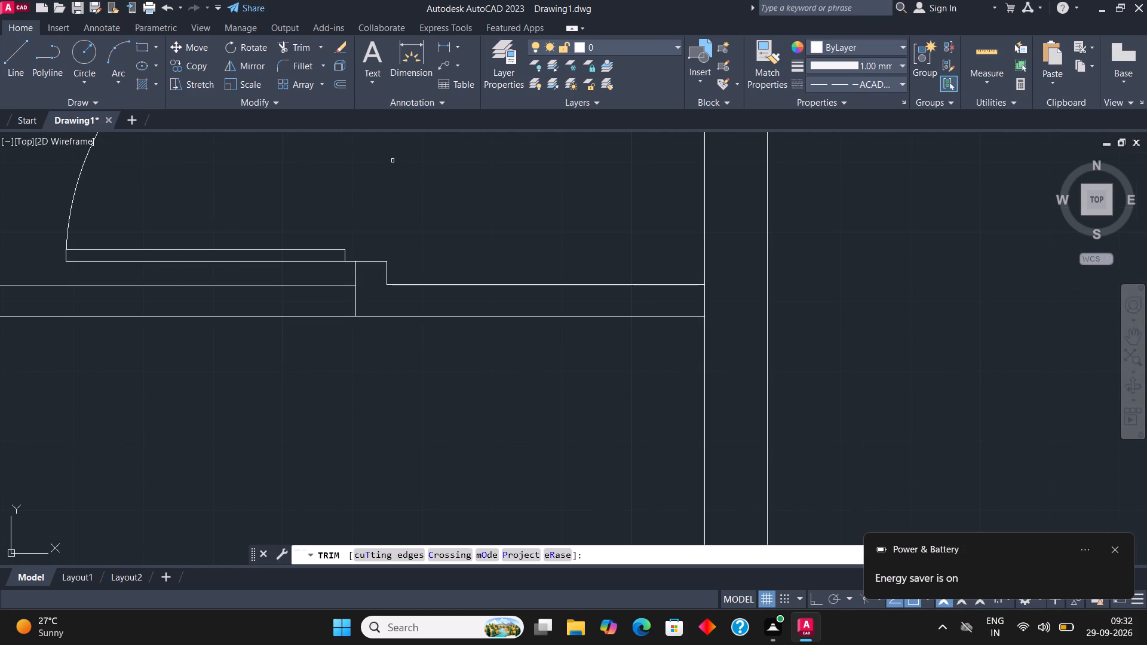
left_click(429, 287)
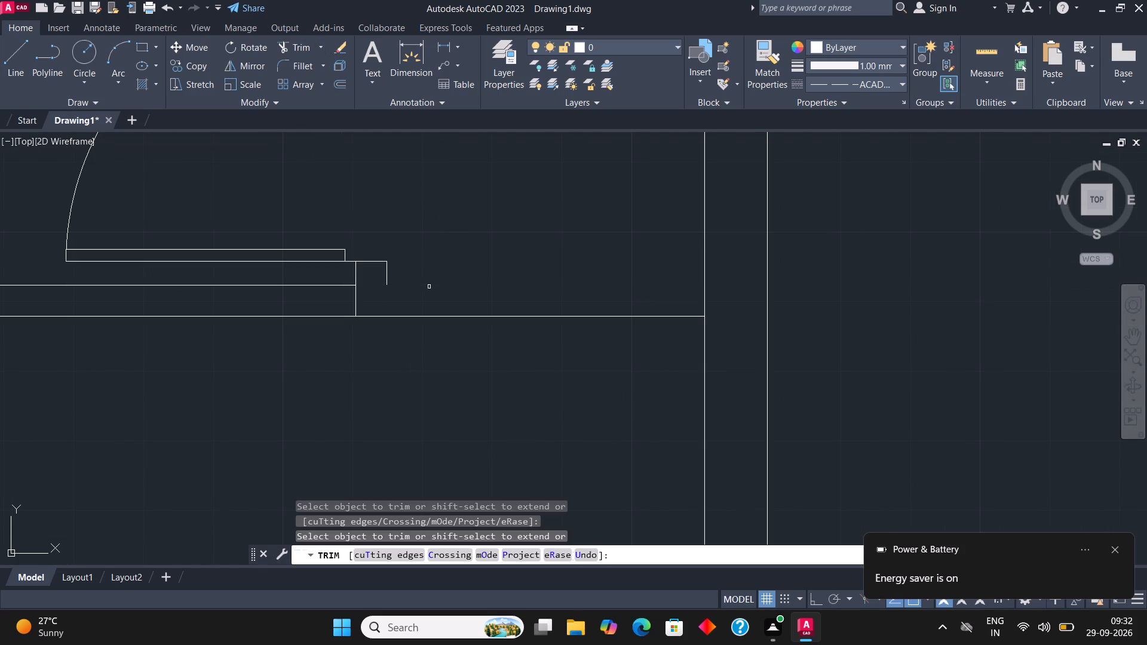
left_click(428, 317)
Draw a line extending the door jamb's side down to the wall's lower face level, continuing horizontally to the boundary wall.
left_click(23, 54)
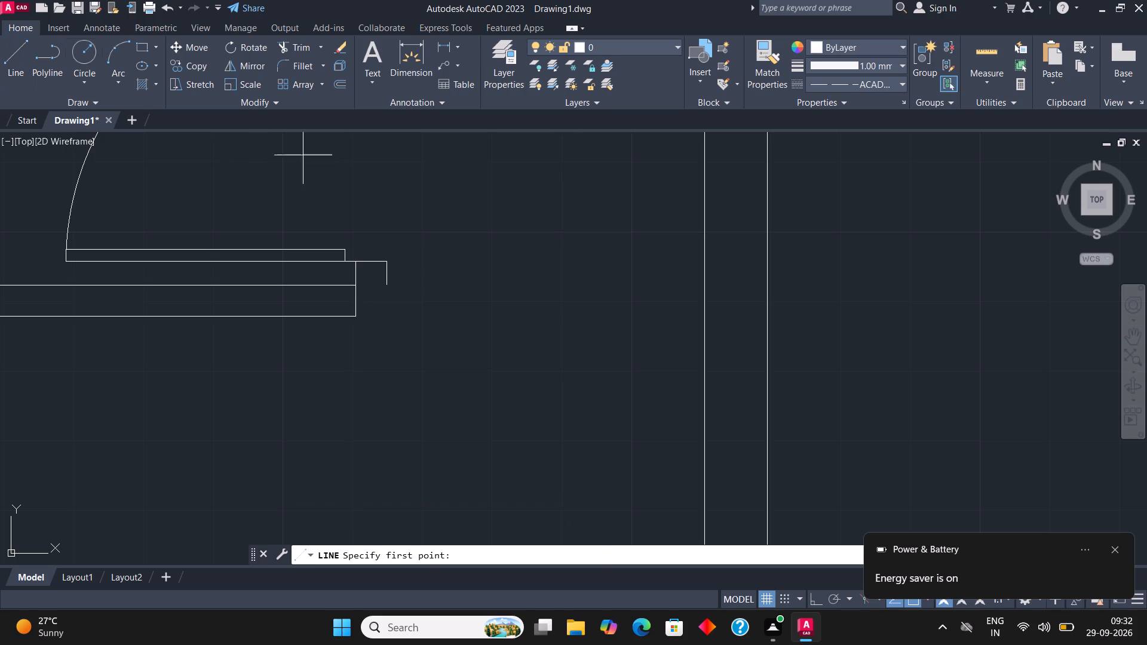
left_click(385, 286)
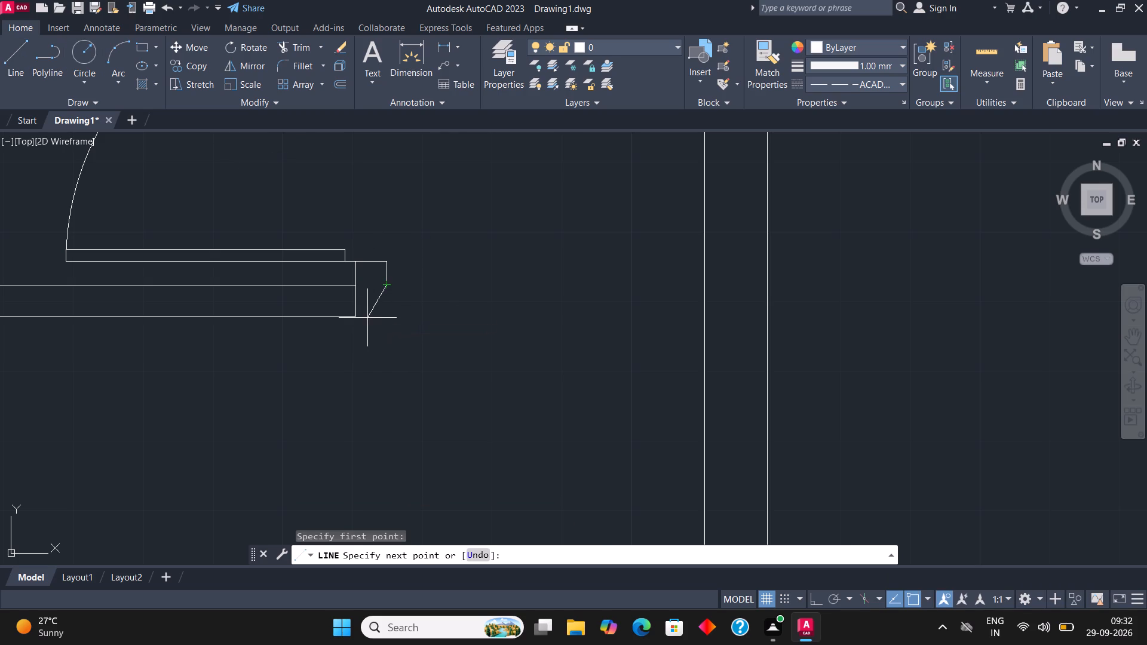
left_click(384, 317)
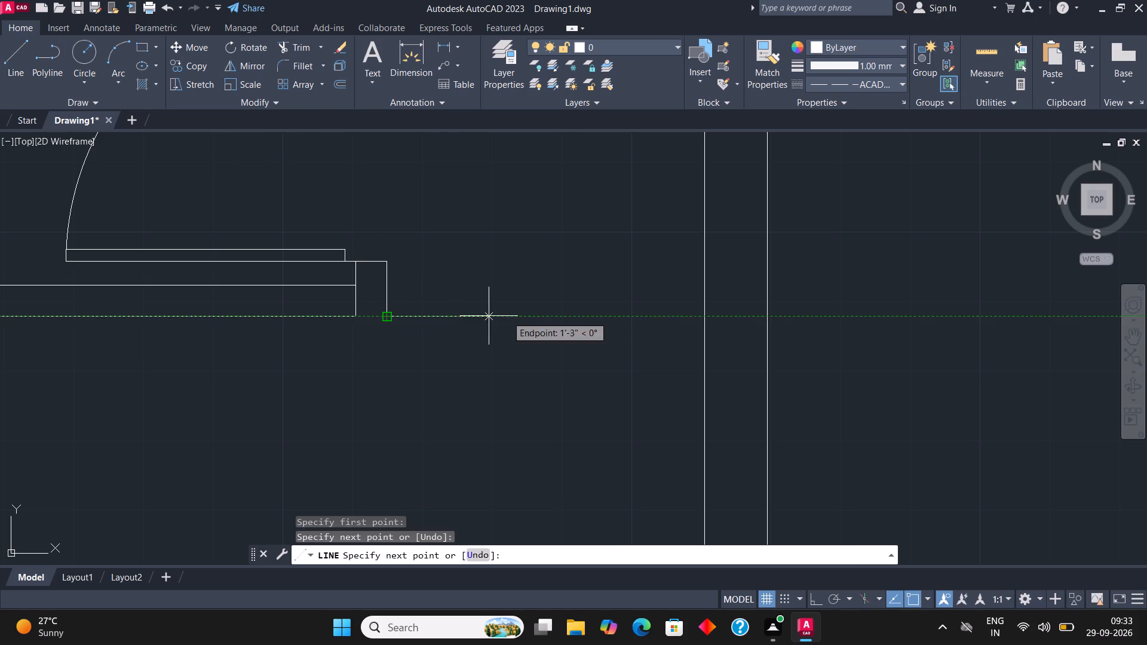
left_click(699, 316)
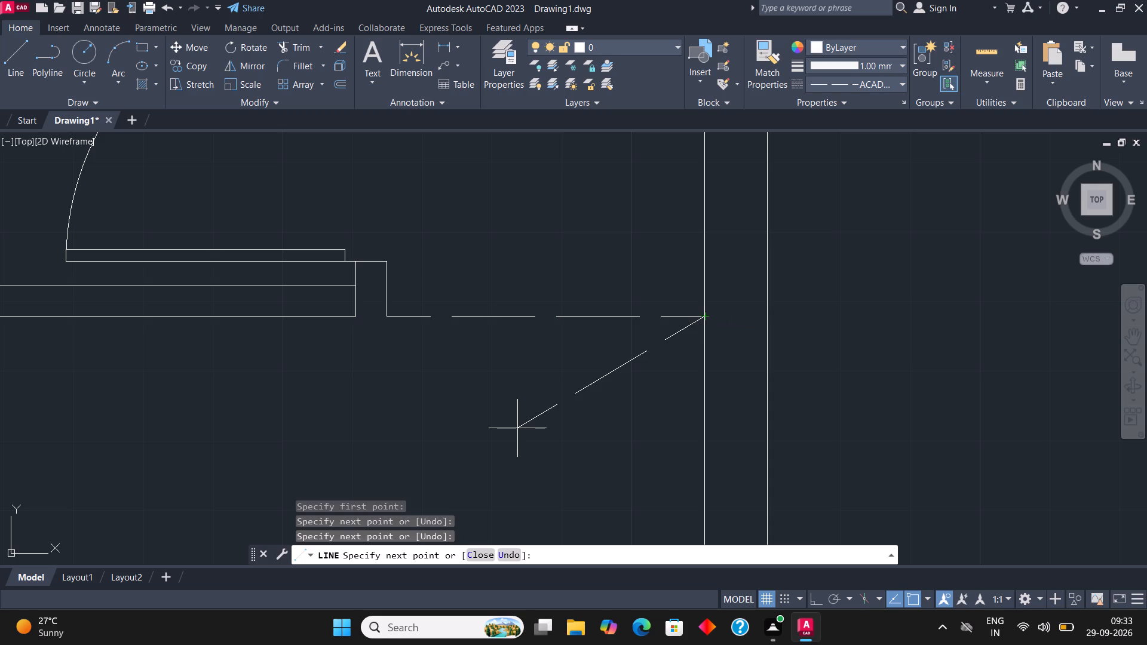
key("Escape")
Make ByLayer the current linetype in the Linetype Manager.
type("LI")
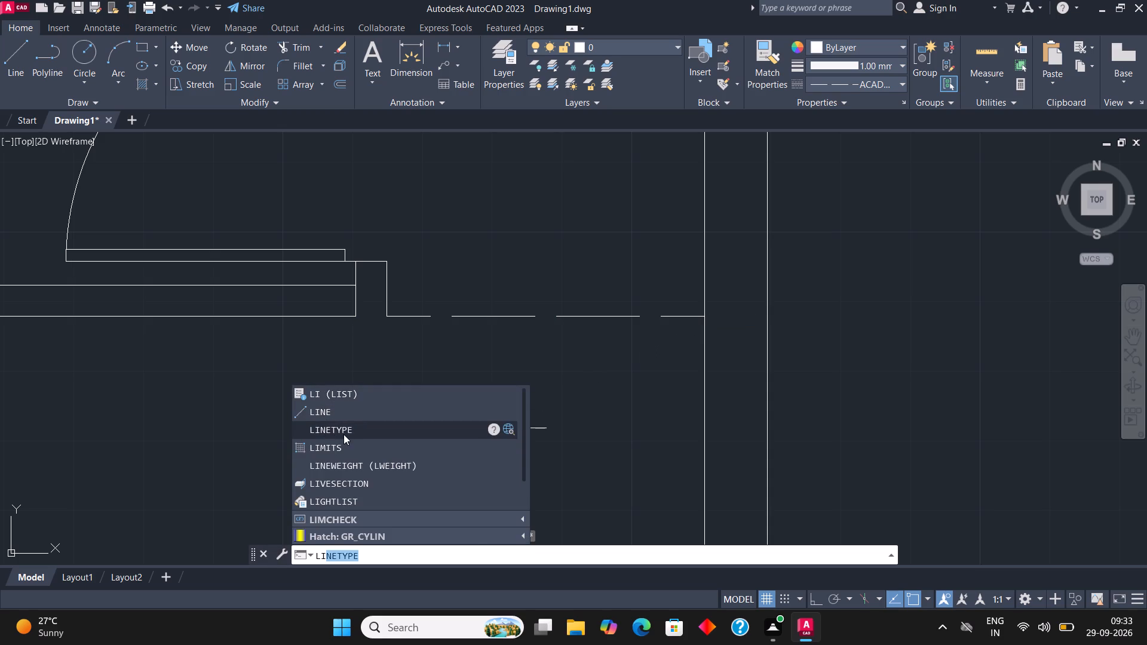
left_click(344, 433)
left_click(526, 259)
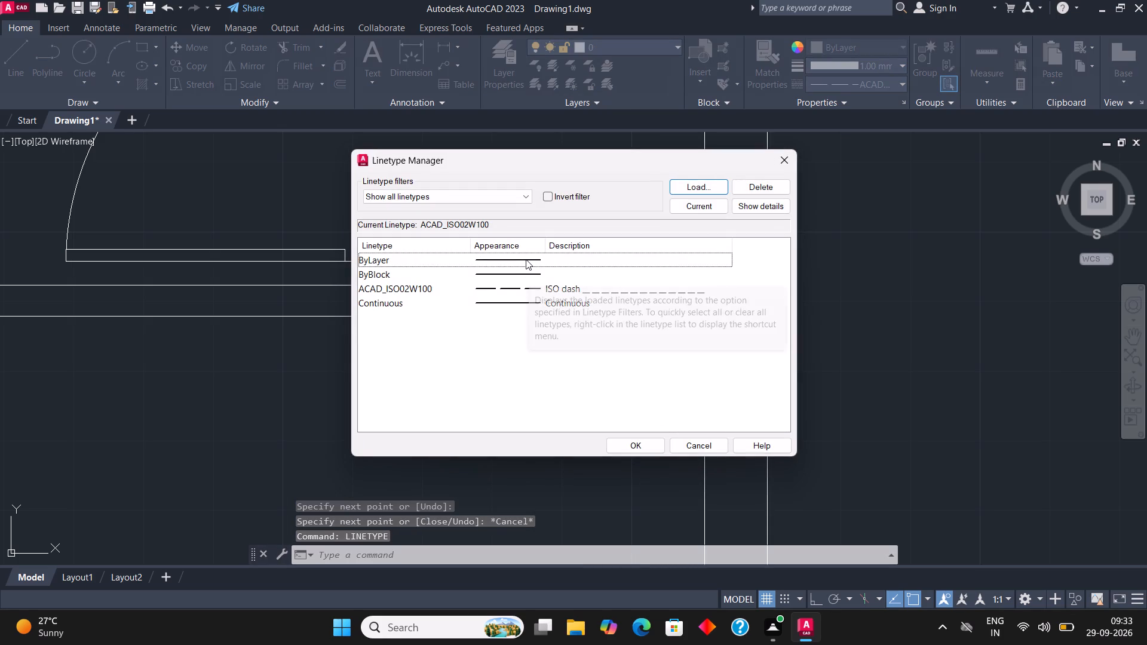
left_click(697, 209)
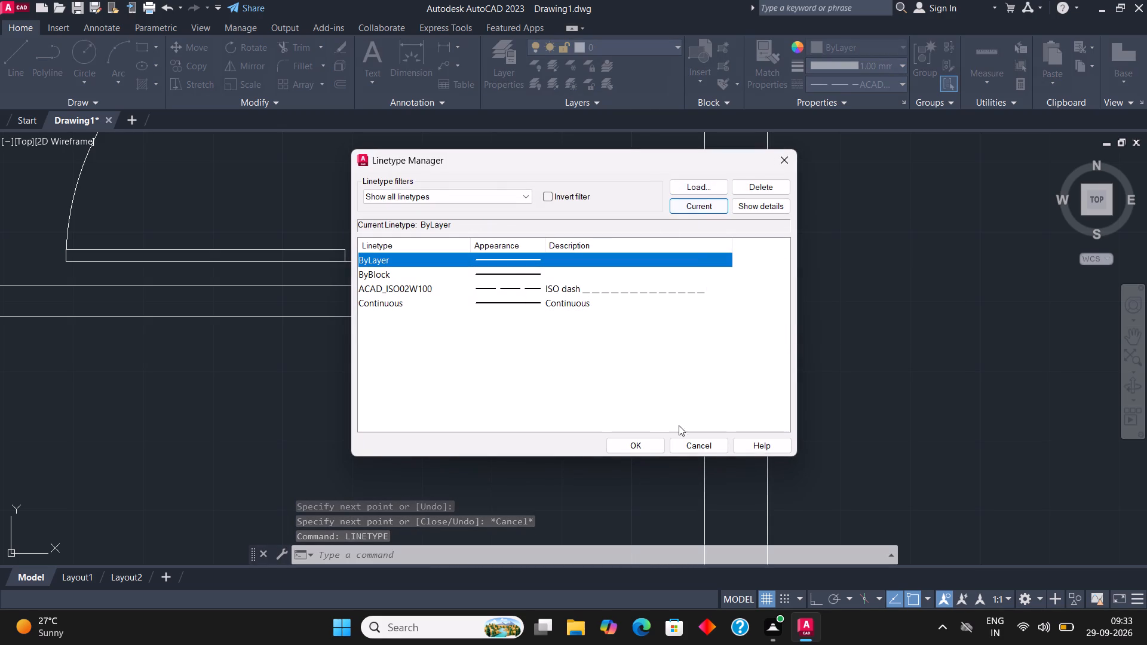
left_click(635, 443)
Draw a short continuous line closing the bottom of the upper-right room's door jamb, between its two lower corners.
left_click(17, 51)
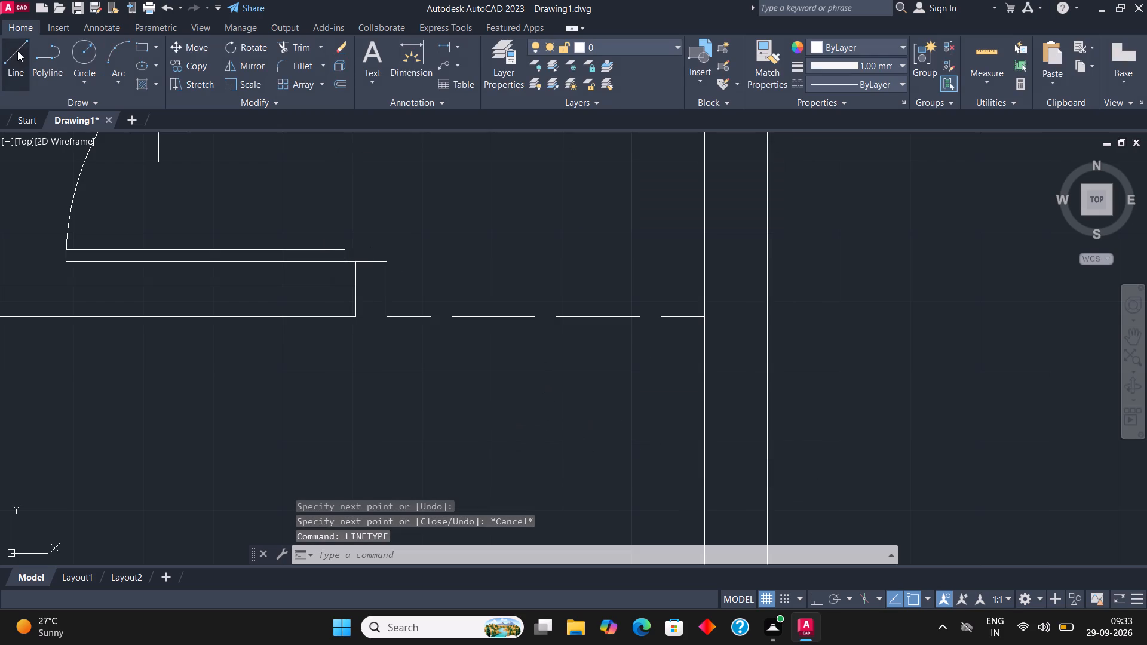
left_click(352, 317)
left_click(386, 318)
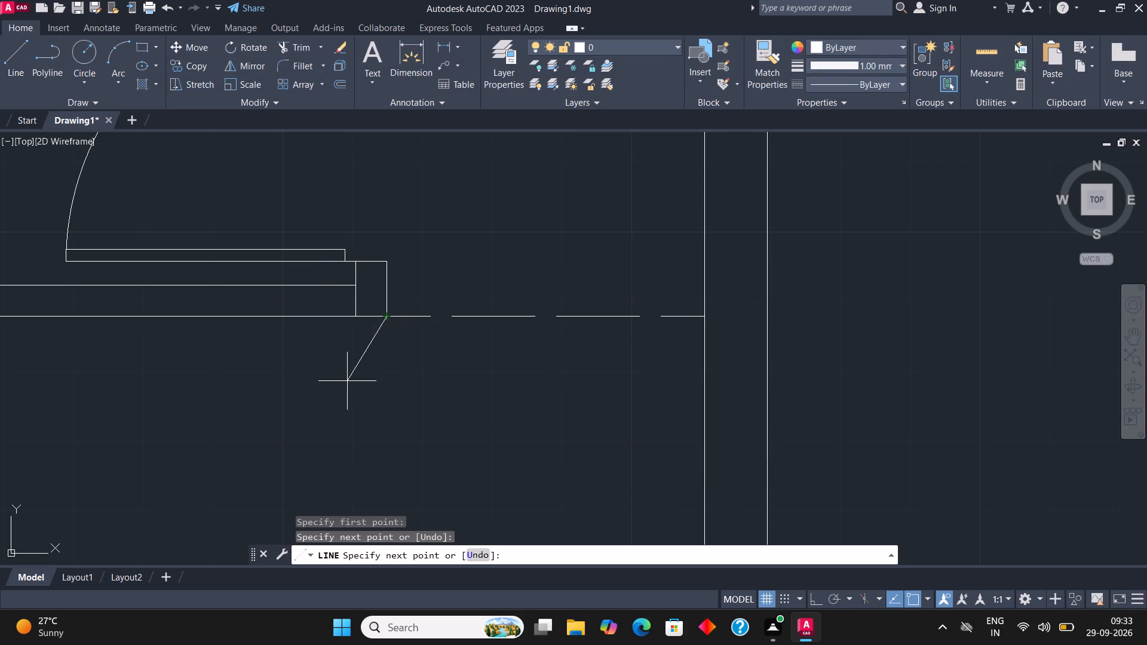
key("Escape")
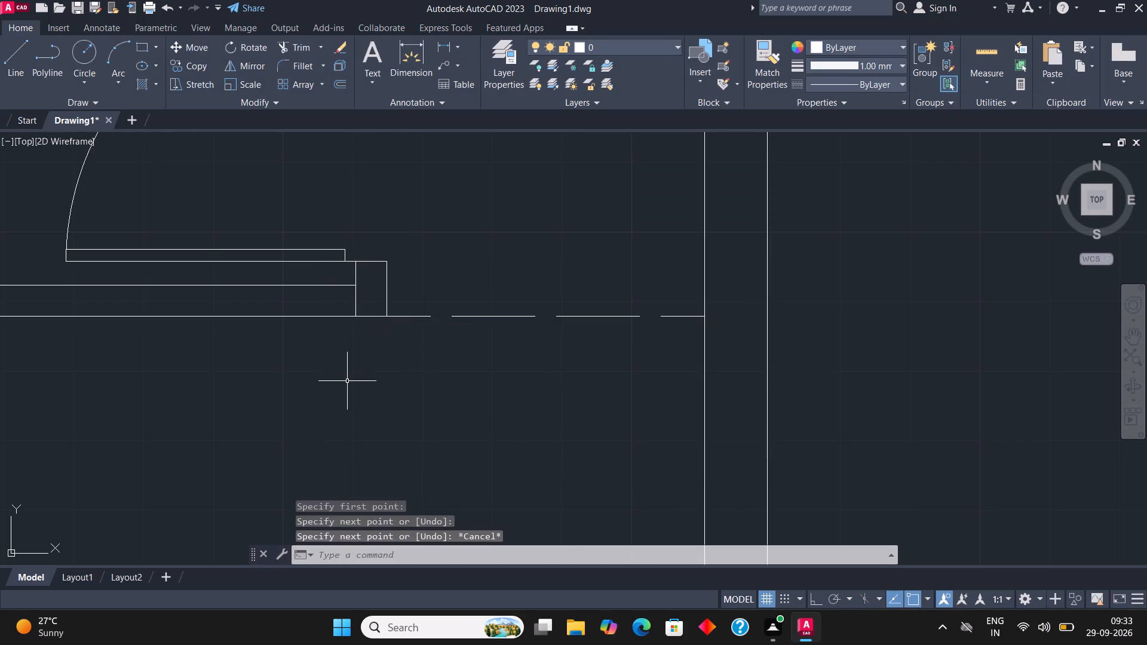
Draw a washbasin outline as two nested rectangles against the upper-right toilet's top wall, just beside the door-side wall stub.
scroll(354, 389, "down", 2)
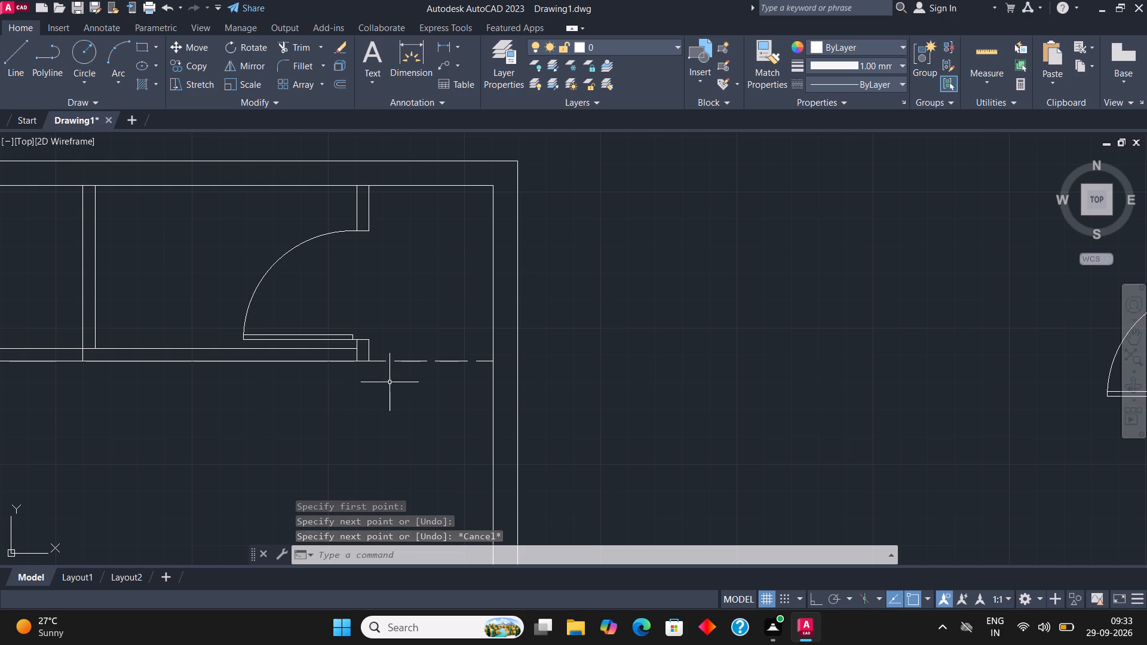
scroll(390, 386, "down", 2)
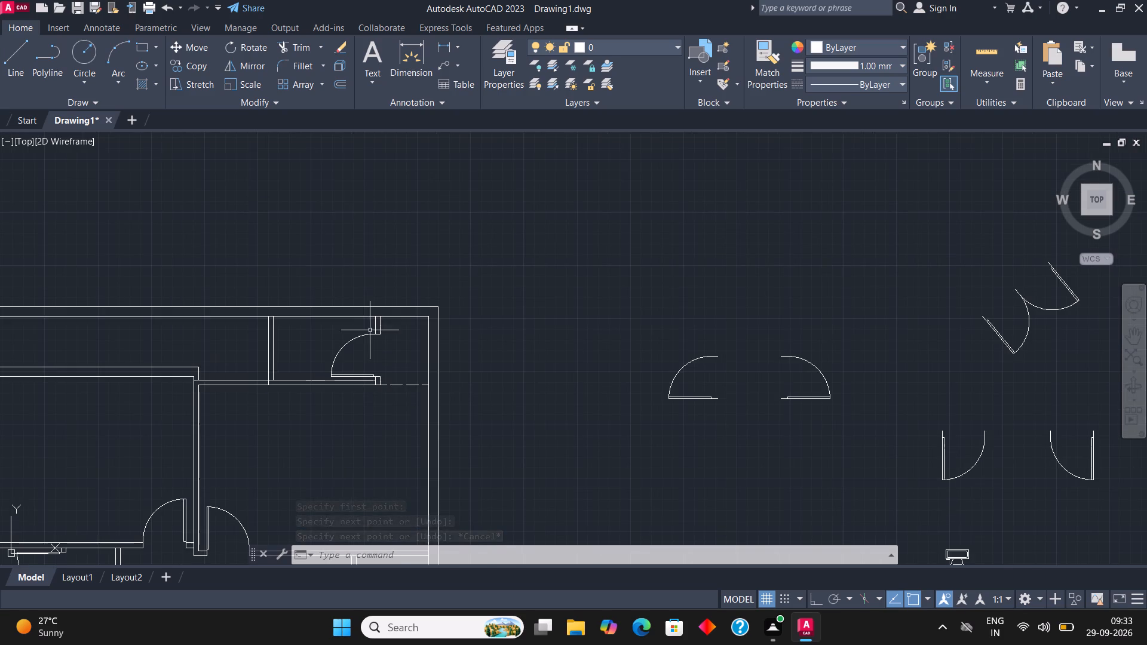
scroll(370, 324, "up", 3)
scroll(357, 274, "up", 1)
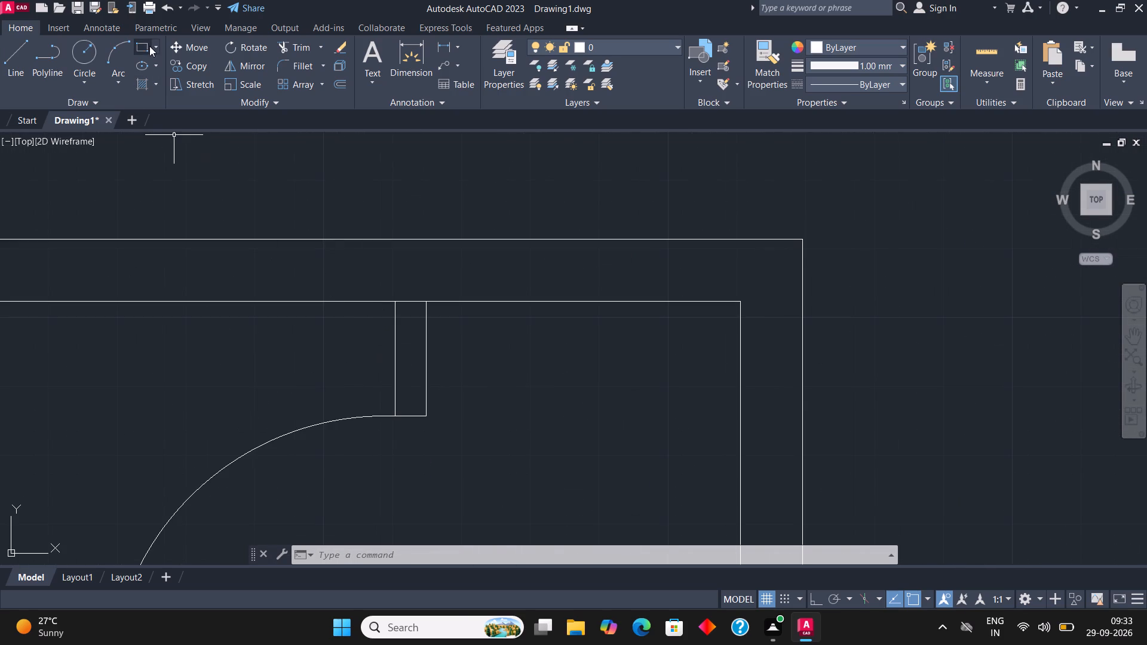
left_click(143, 50)
left_click(346, 300)
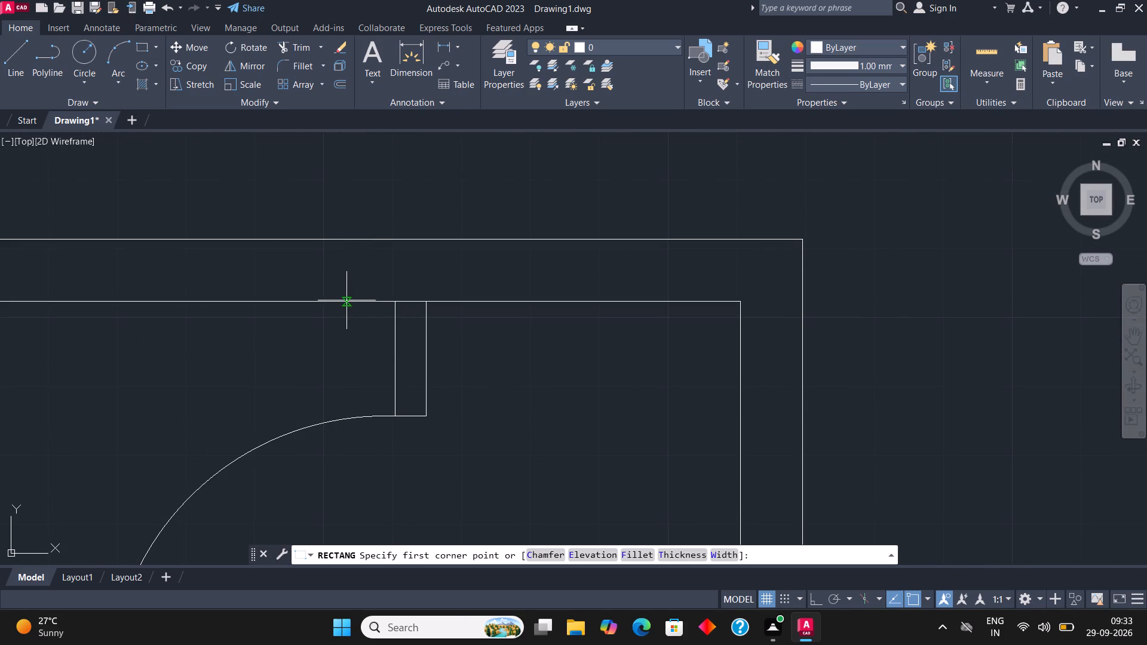
left_click(190, 401)
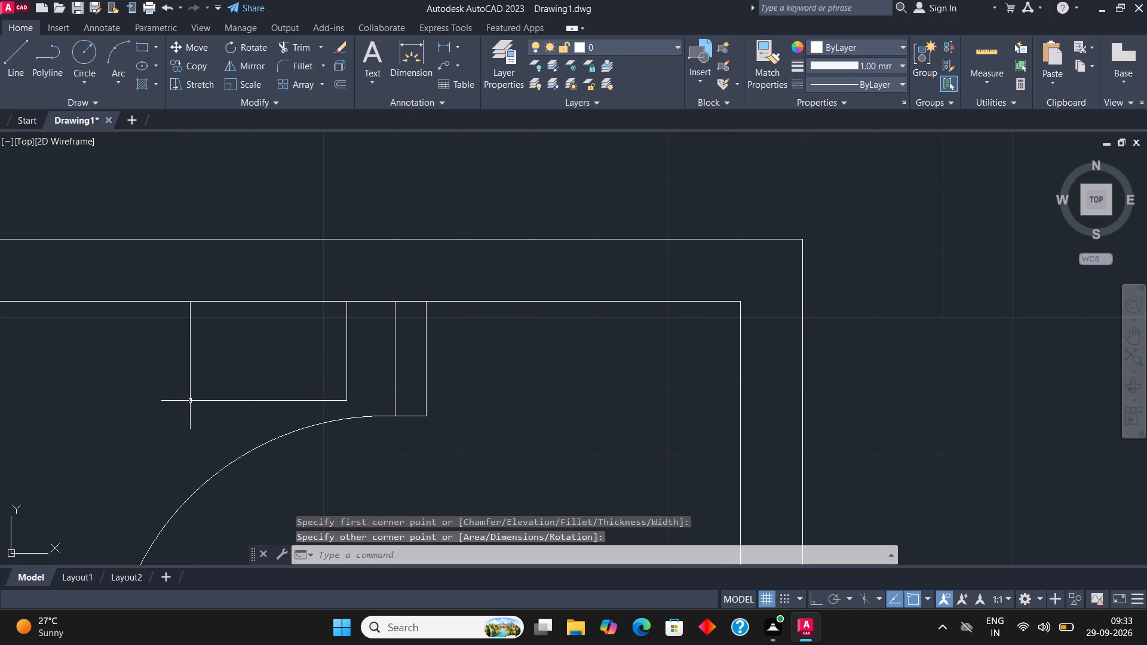
left_click(140, 42)
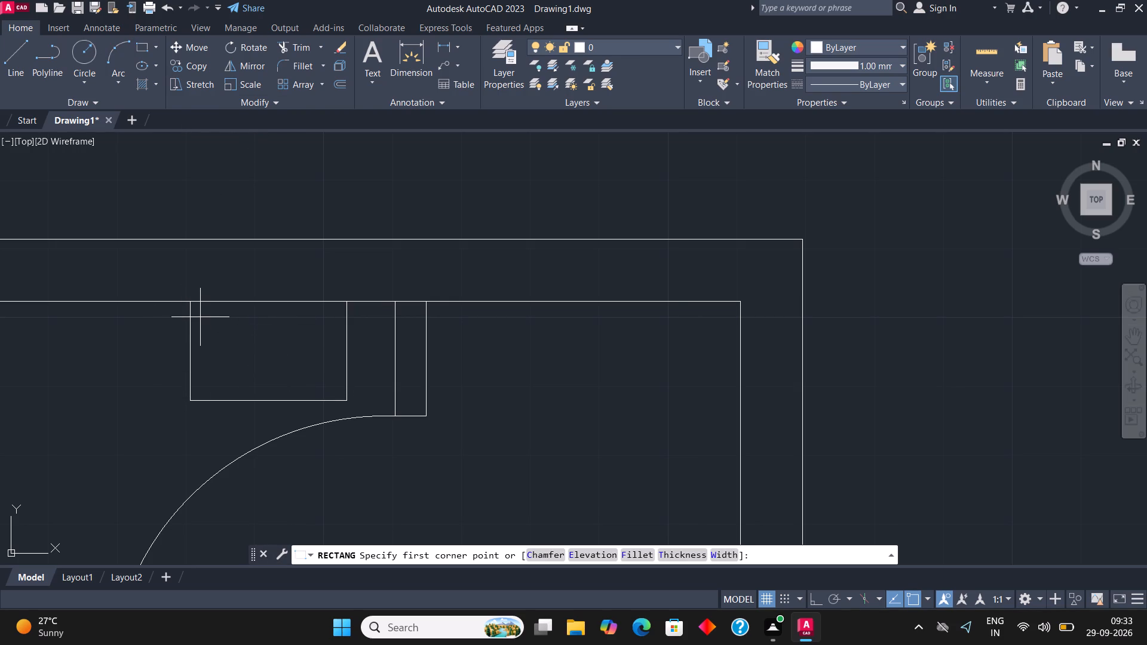
left_click(199, 317)
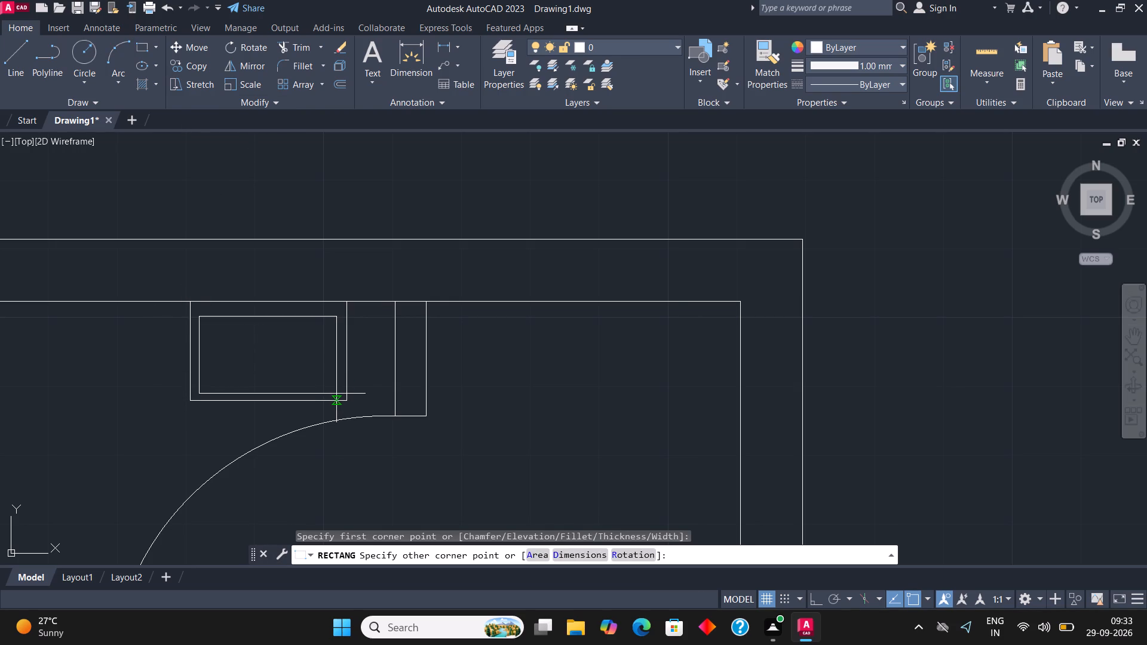
left_click(339, 392)
Draw a small circle as the tap hole near the upper middle of the washbasin's inner rectangle.
left_click(83, 56)
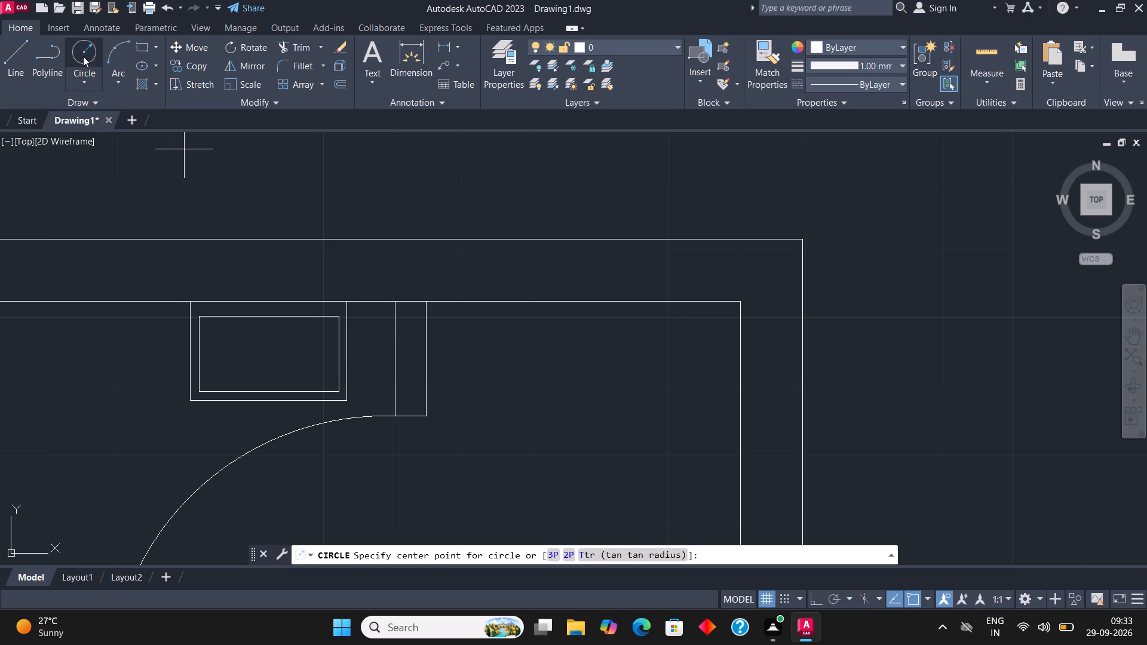
scroll(291, 334, "up", 1)
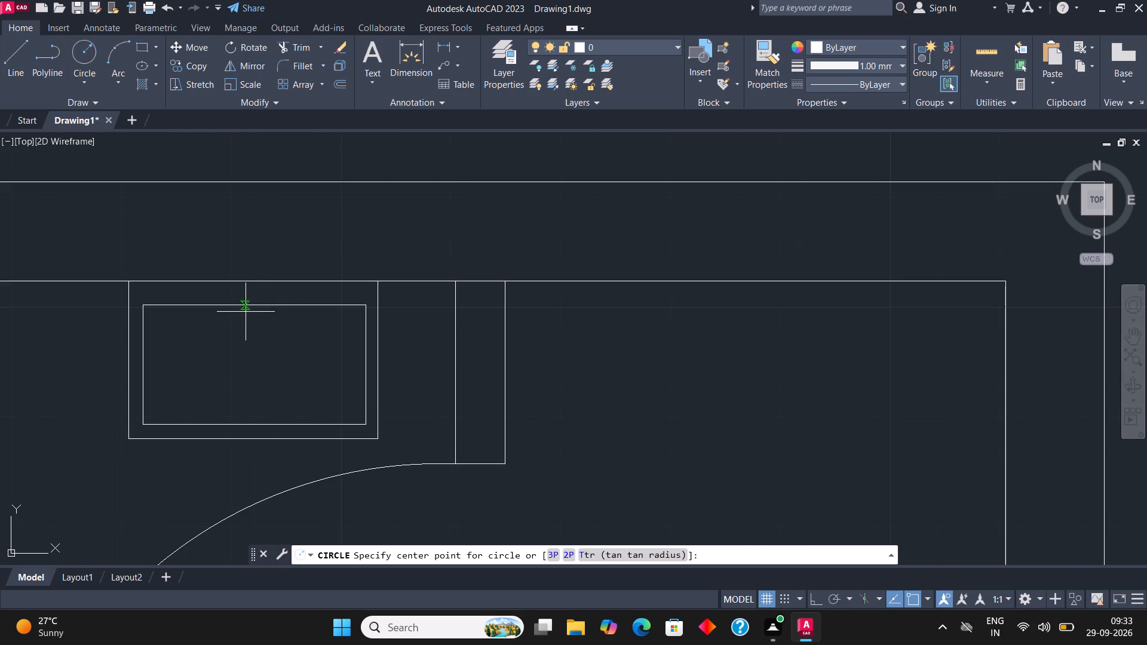
left_click(247, 321)
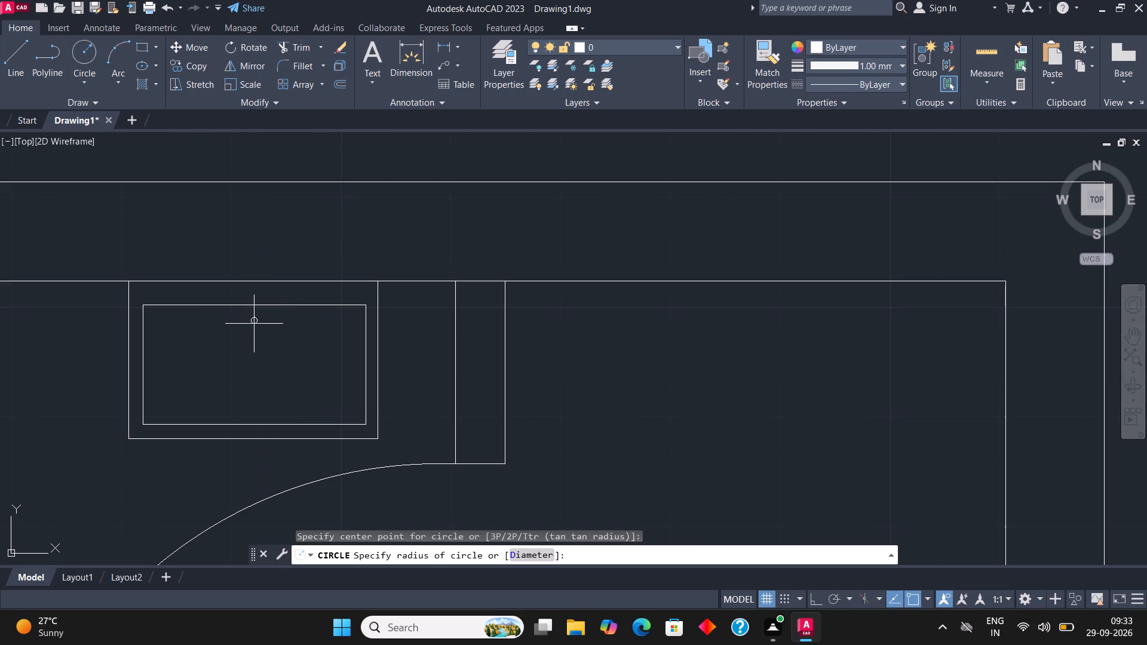
left_click(247, 317)
Rotate the toilet block outside the plan a quarter turn counterclockwise with Ortho on, so its tank faces left.
scroll(491, 274, "down", 2)
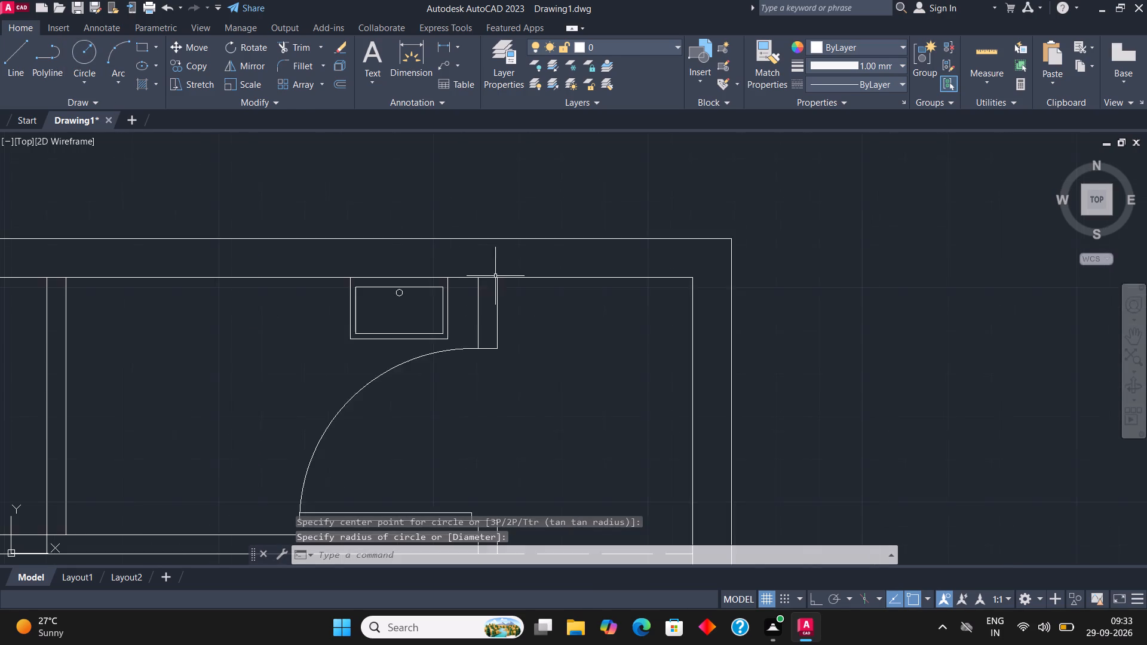
scroll(516, 277, "down", 1)
scroll(391, 322, "down", 1)
scroll(398, 245, "down", 3)
scroll(644, 365, "up", 1)
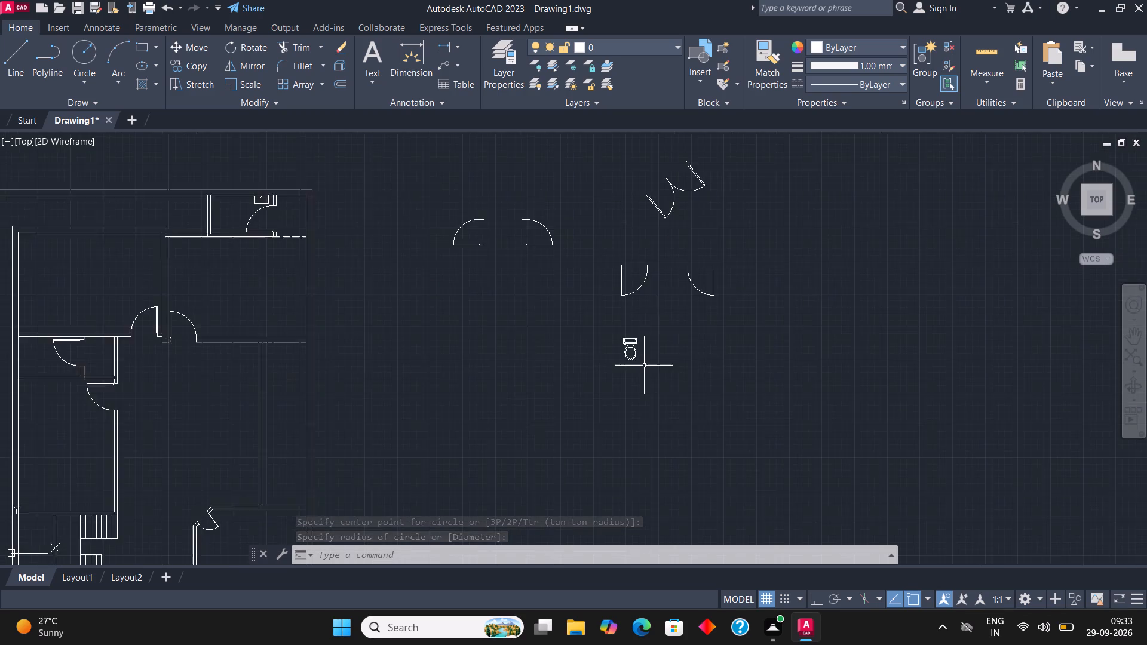
scroll(644, 365, "up", 1)
left_click(617, 336)
left_click(250, 48)
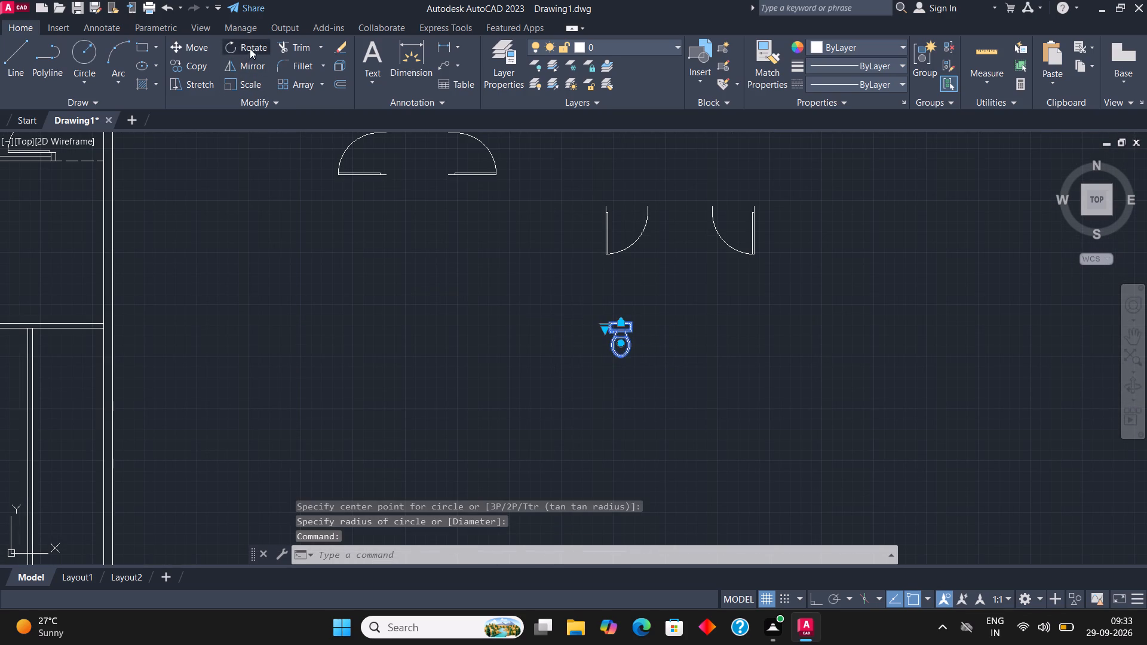
left_click(639, 346)
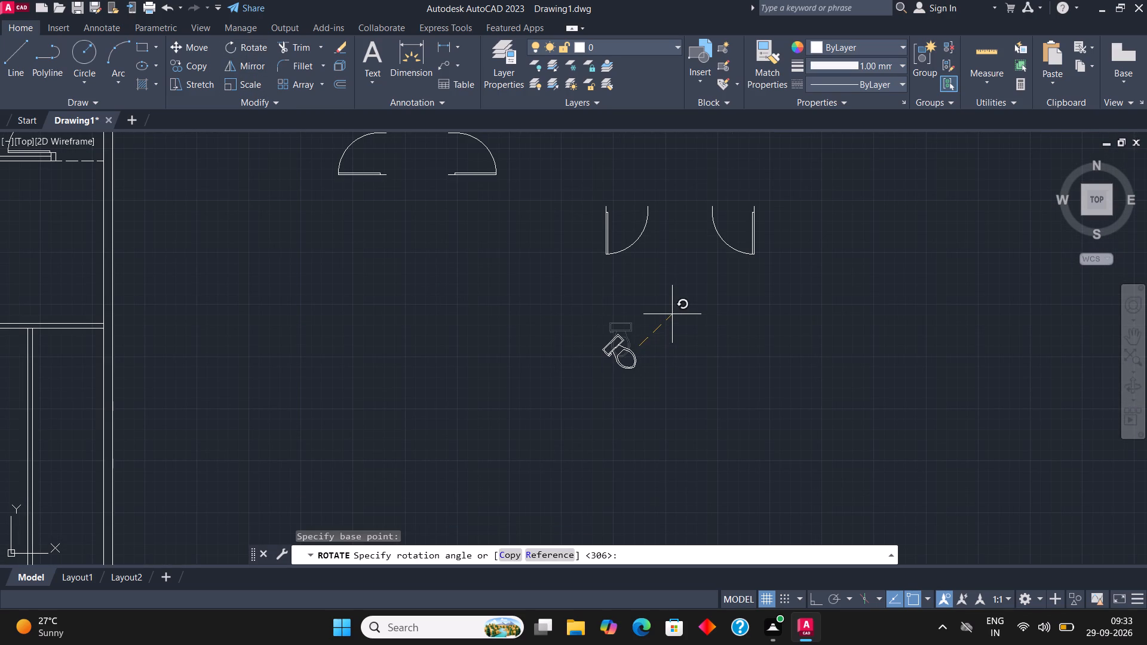
key("F8")
left_click(616, 306)
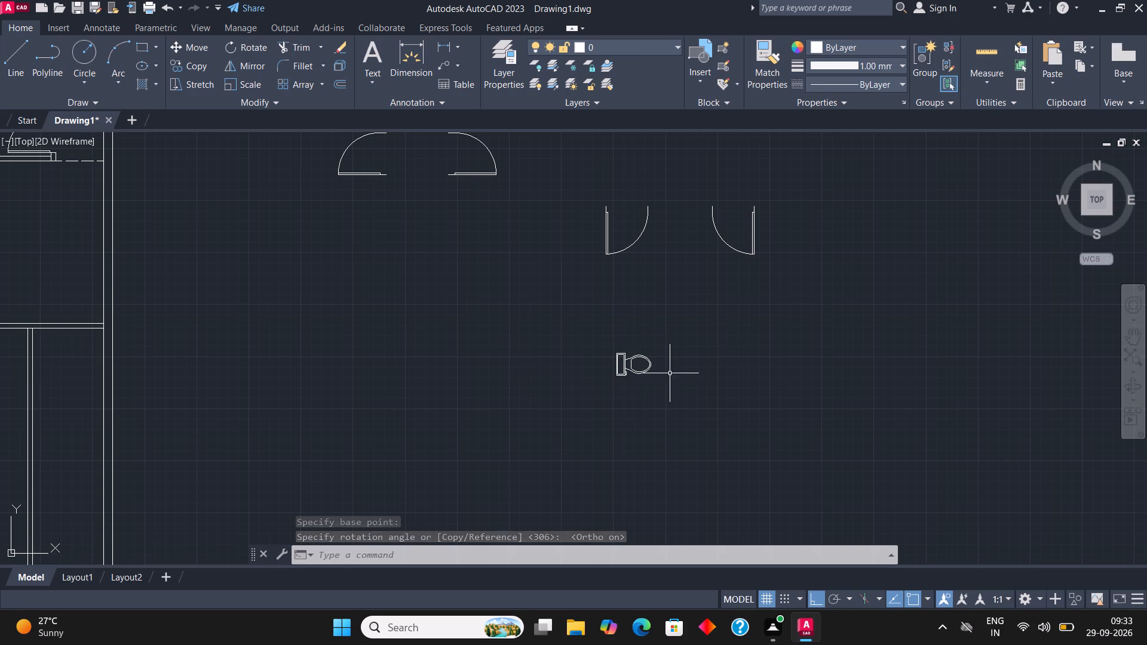
Copy the rotated toilet block from its tank's lower outer corner into the upper-right toilet, against the left wall near the lower corner.
left_click(631, 364)
left_click(193, 64)
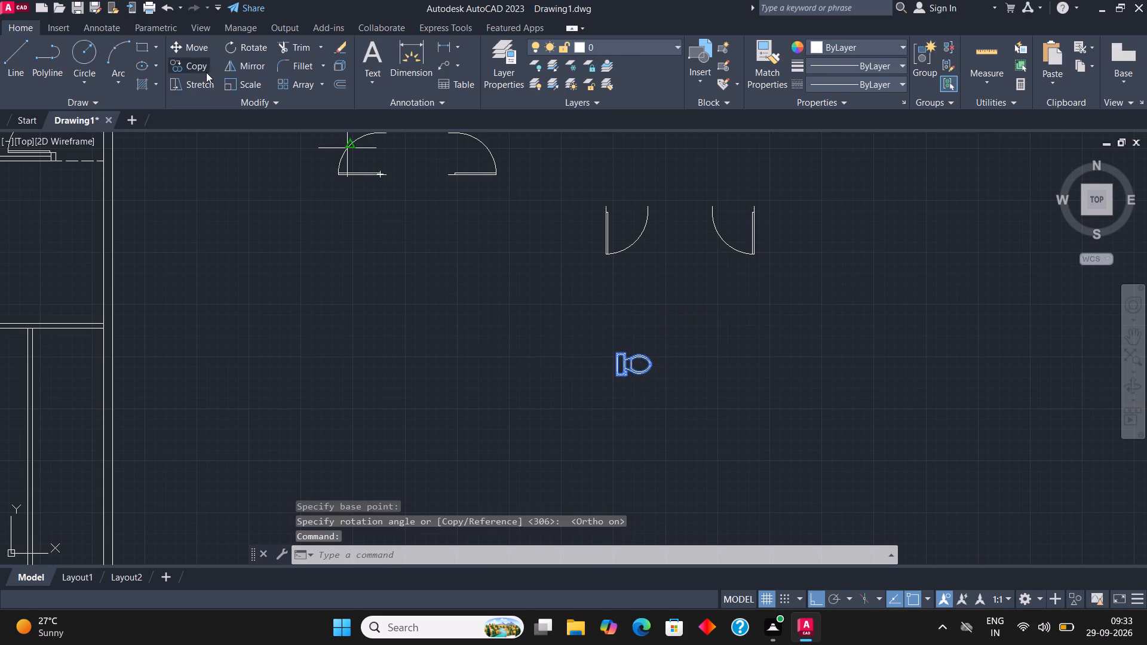
left_click(614, 373)
scroll(719, 374, "down", 3)
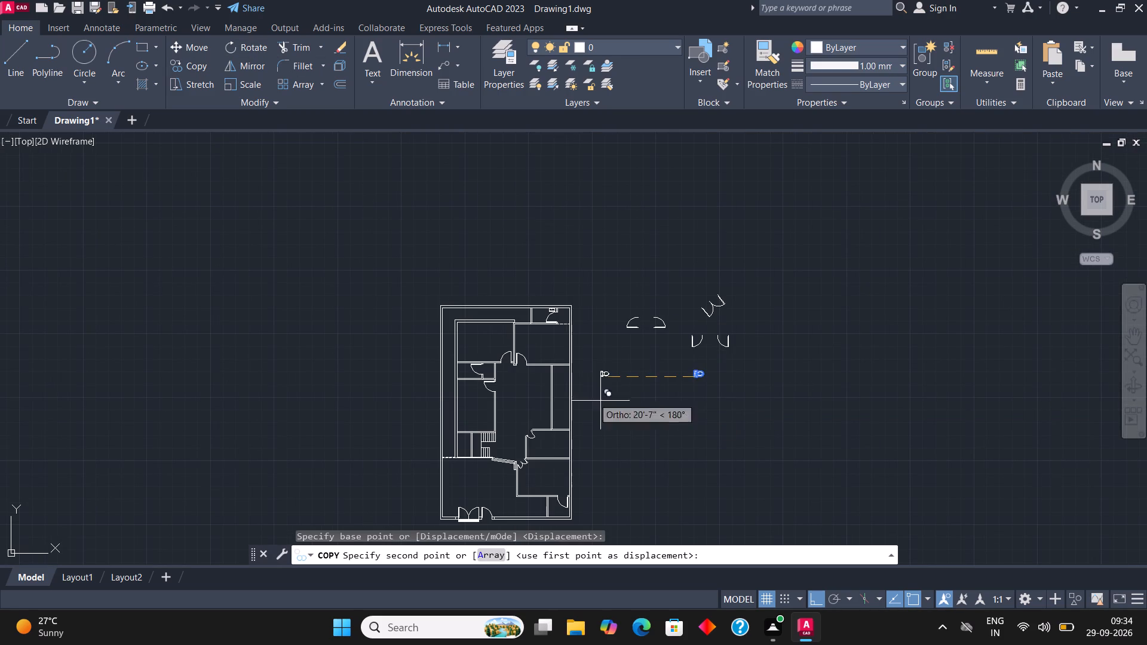
key("F8")
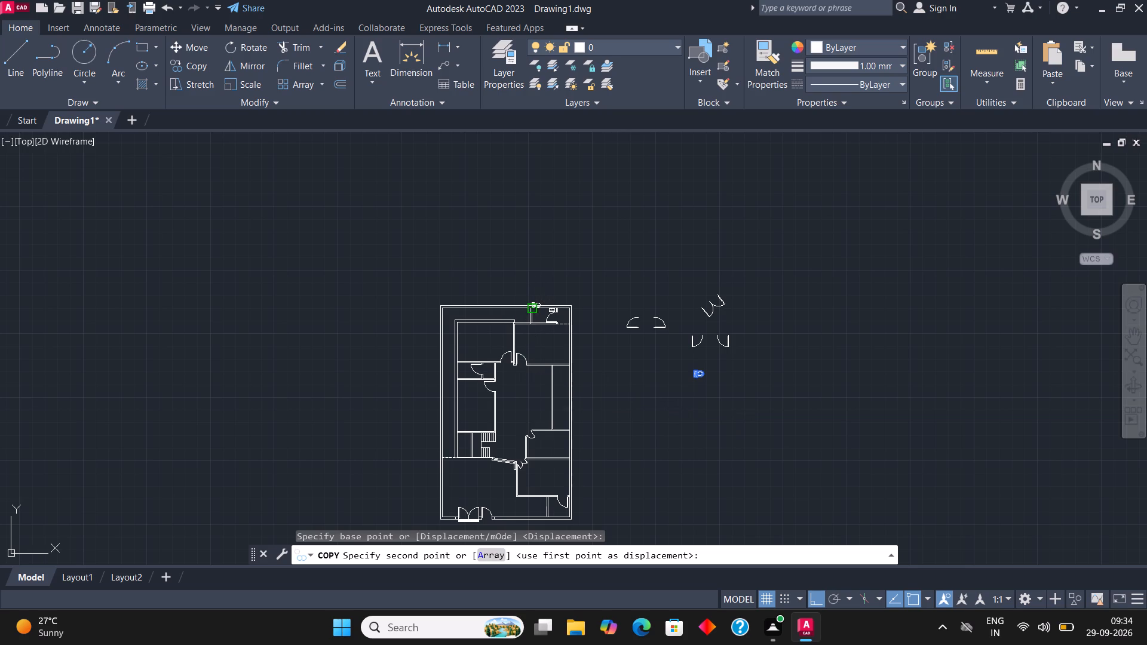
scroll(536, 306, "up", 4)
scroll(493, 404, "up", 1)
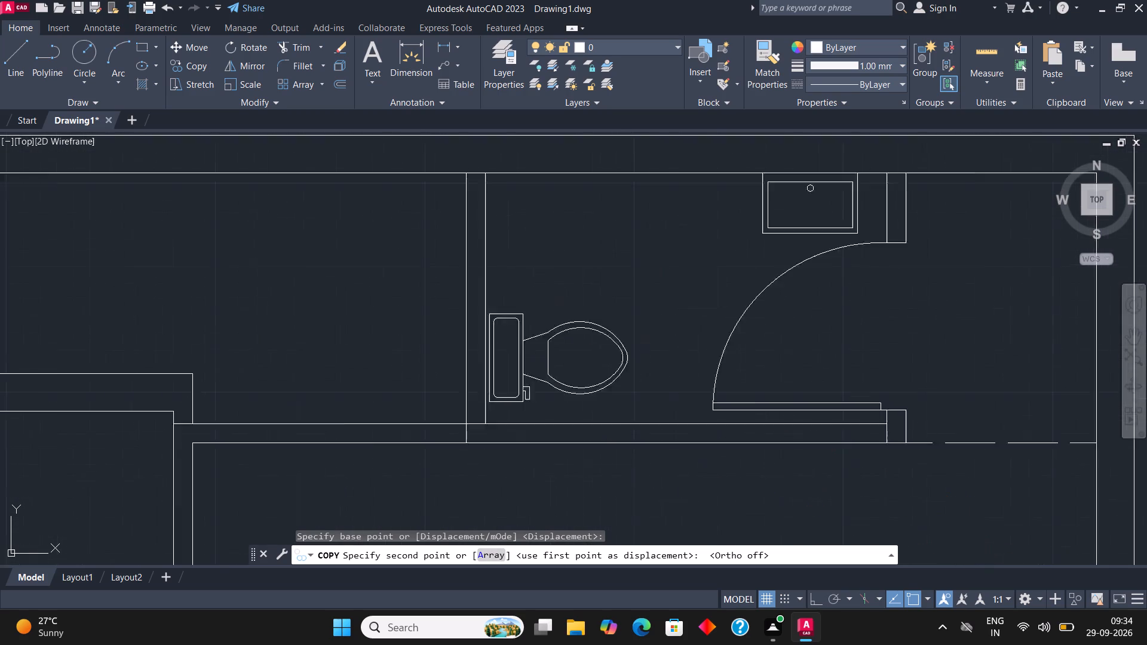
scroll(493, 404, "up", 2)
left_click(487, 419)
Place another toilet copy in the middle-left bathroom, with its tank against the outer wall near the upper corner.
scroll(568, 341, "down", 3)
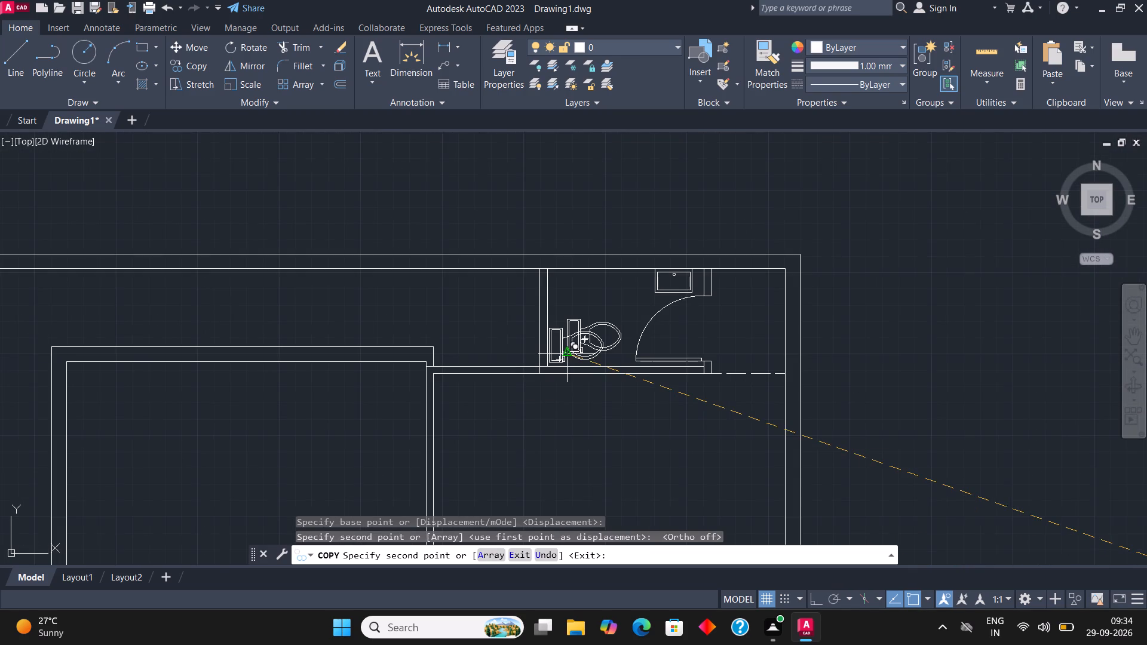
scroll(569, 350, "down", 2)
scroll(599, 259, "down", 1)
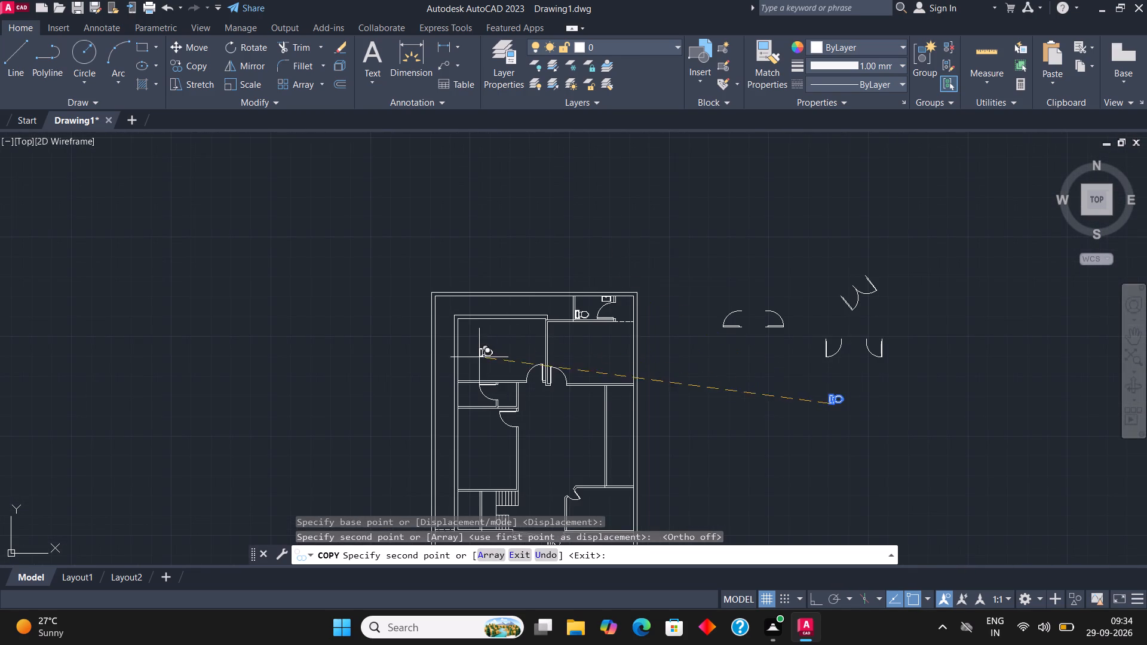
scroll(461, 400, "up", 5)
left_click(404, 315)
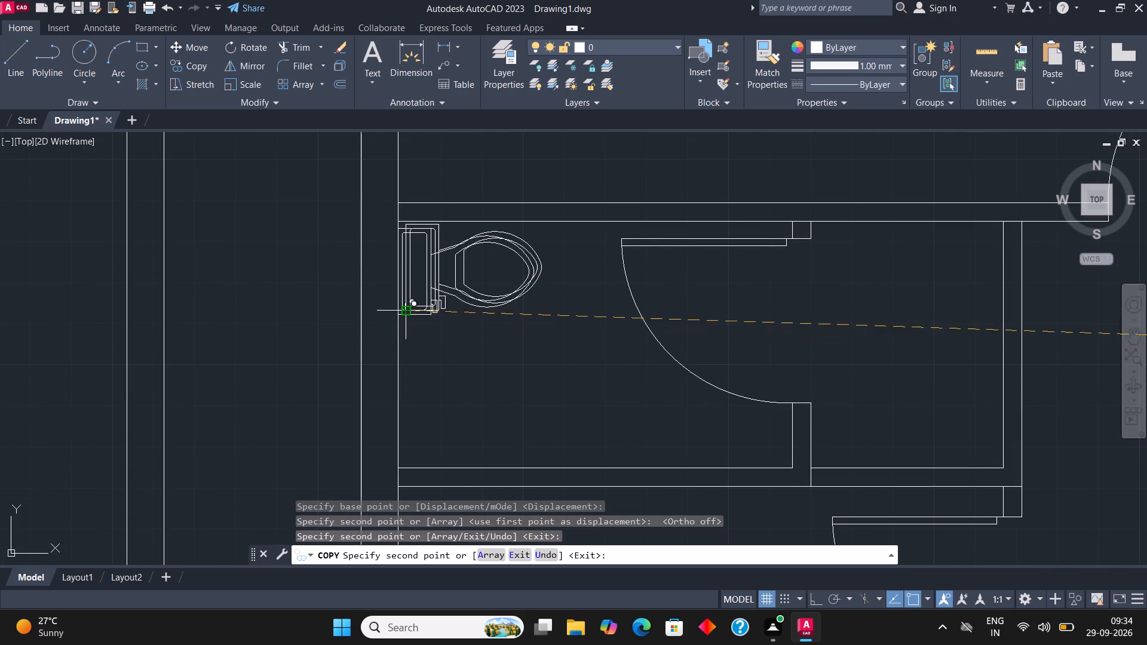
Place a third toilet copy in the small room left of the staircase, against the outer wall near the lower corner.
scroll(311, 256, "down", 2)
scroll(422, 227, "down", 2)
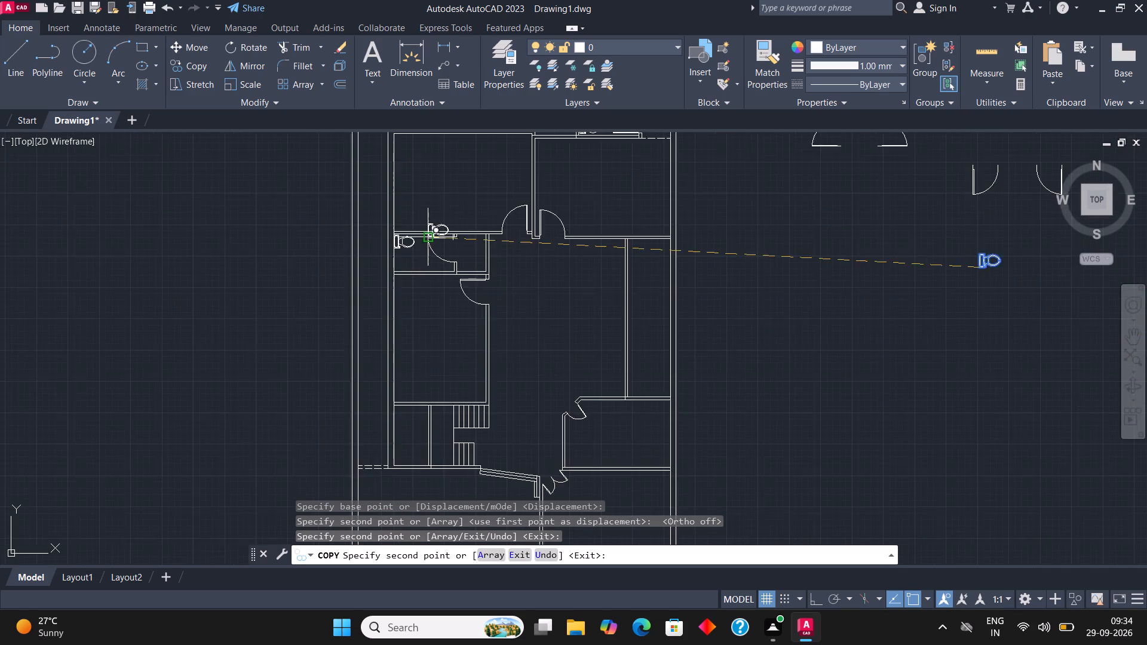
scroll(427, 234, "down", 2)
scroll(419, 317, "up", 4)
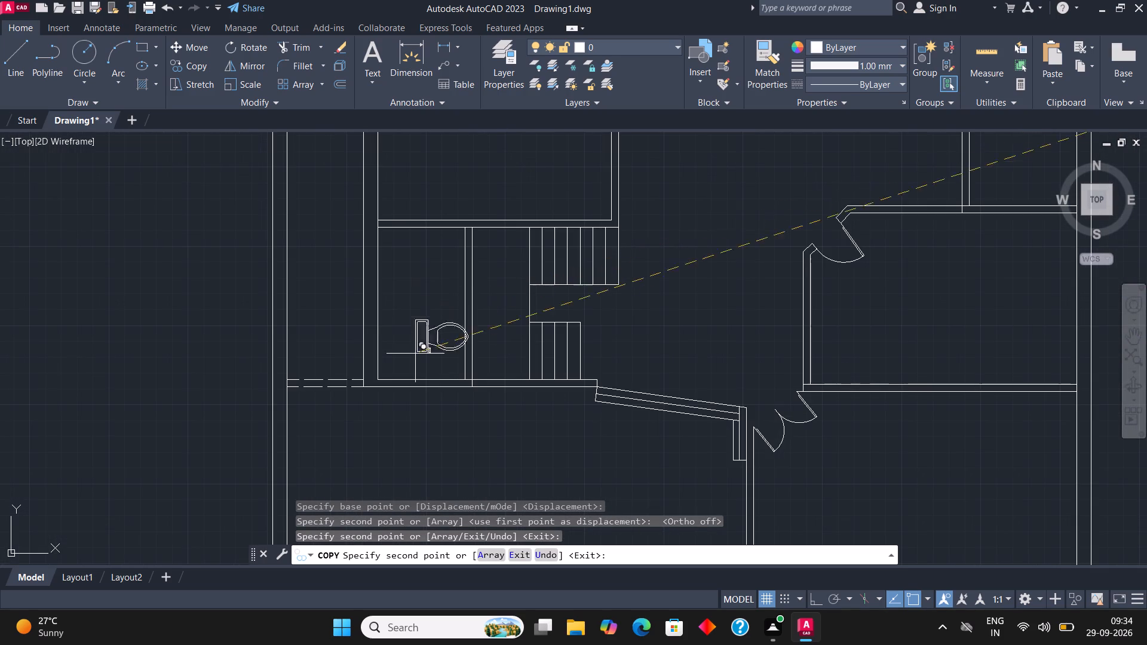
scroll(400, 382, "up", 3)
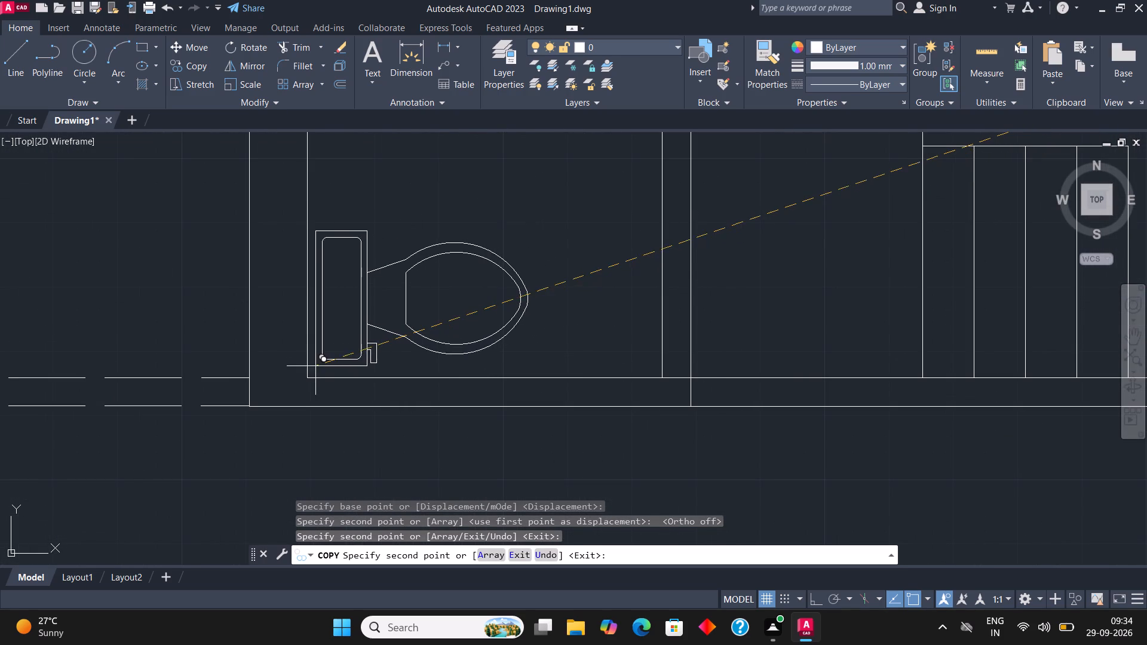
left_click(314, 365)
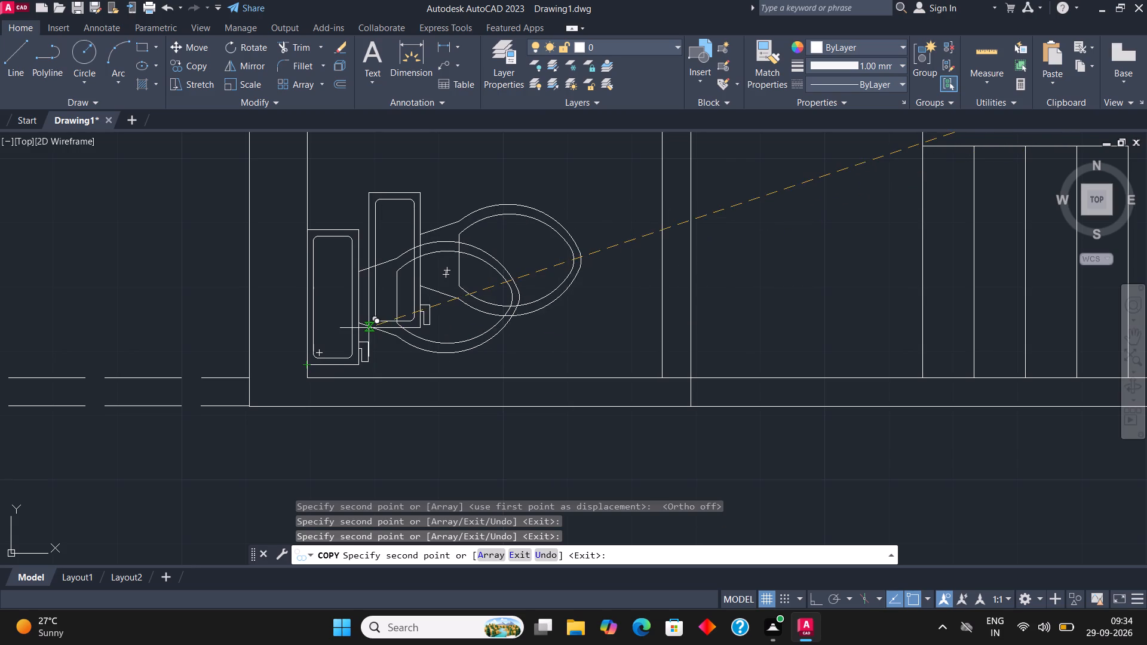
scroll(320, 385, "down", 5)
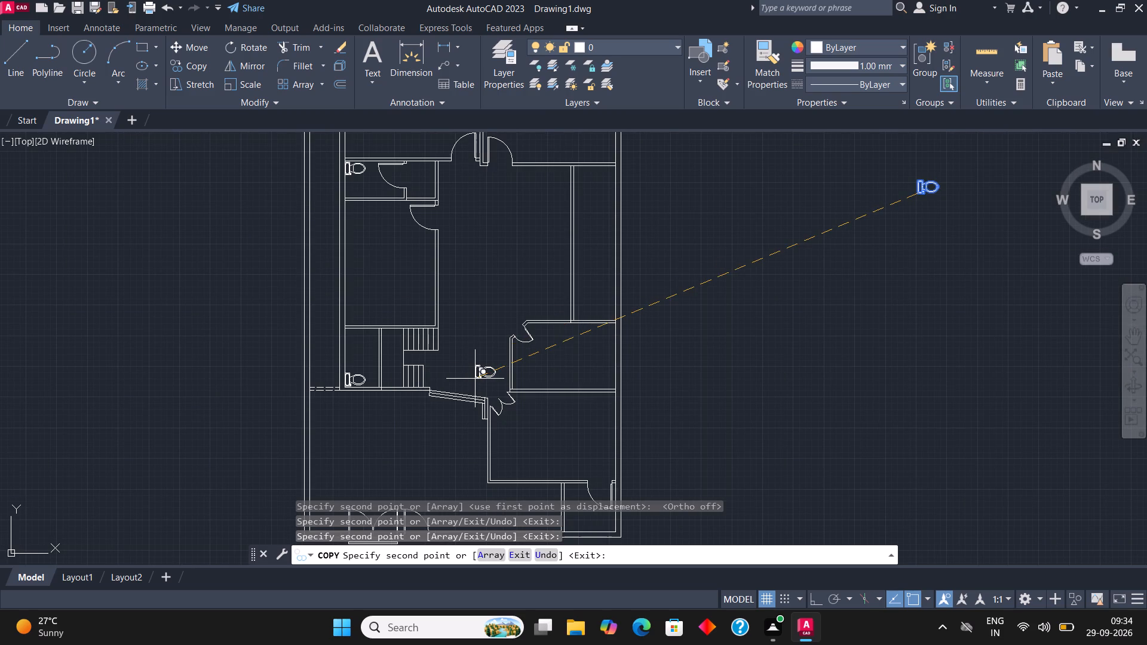
key("Escape")
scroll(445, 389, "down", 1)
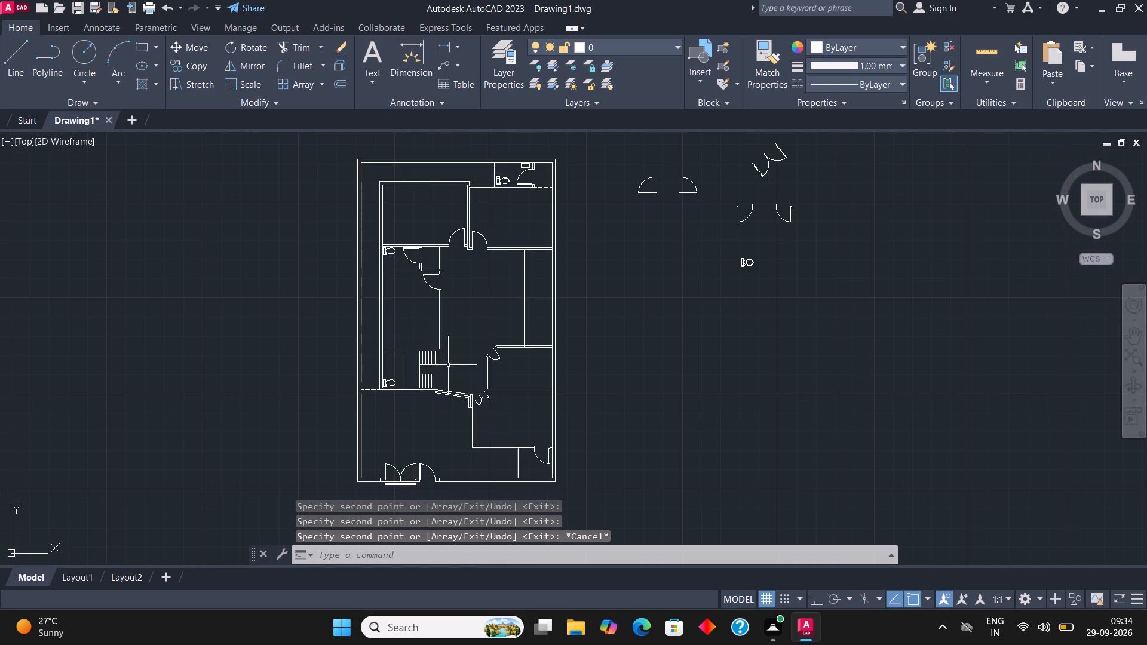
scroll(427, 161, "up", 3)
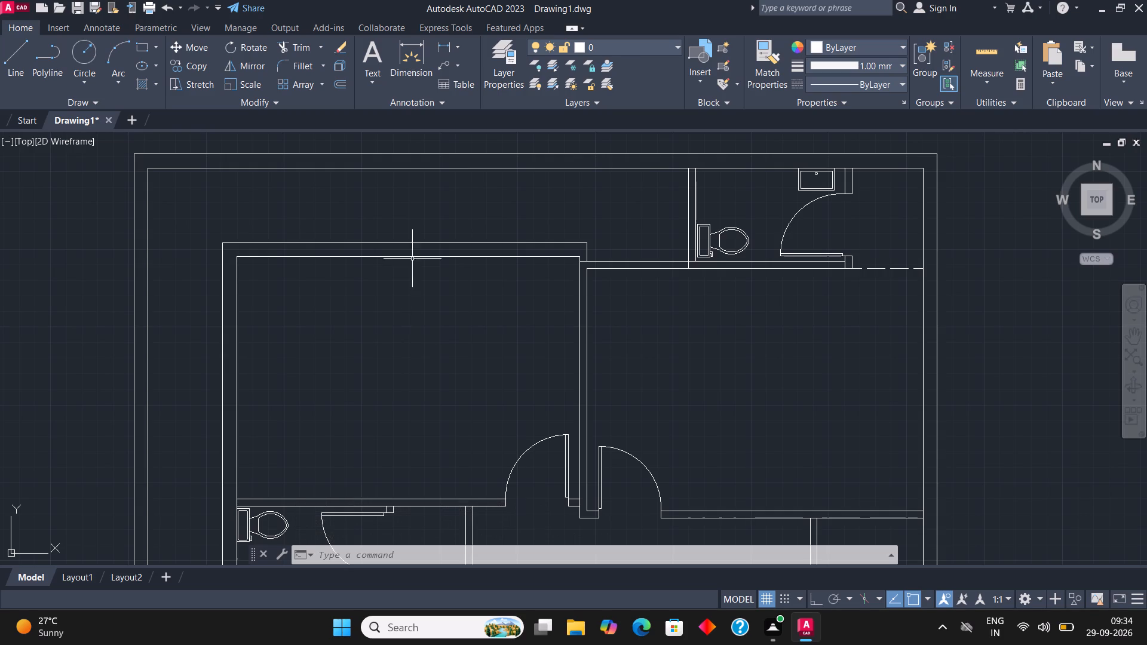
Draw a window in the upper-left room's top wall: a wall-thick rectangle with a centre line between its end midpoints.
left_click(137, 47)
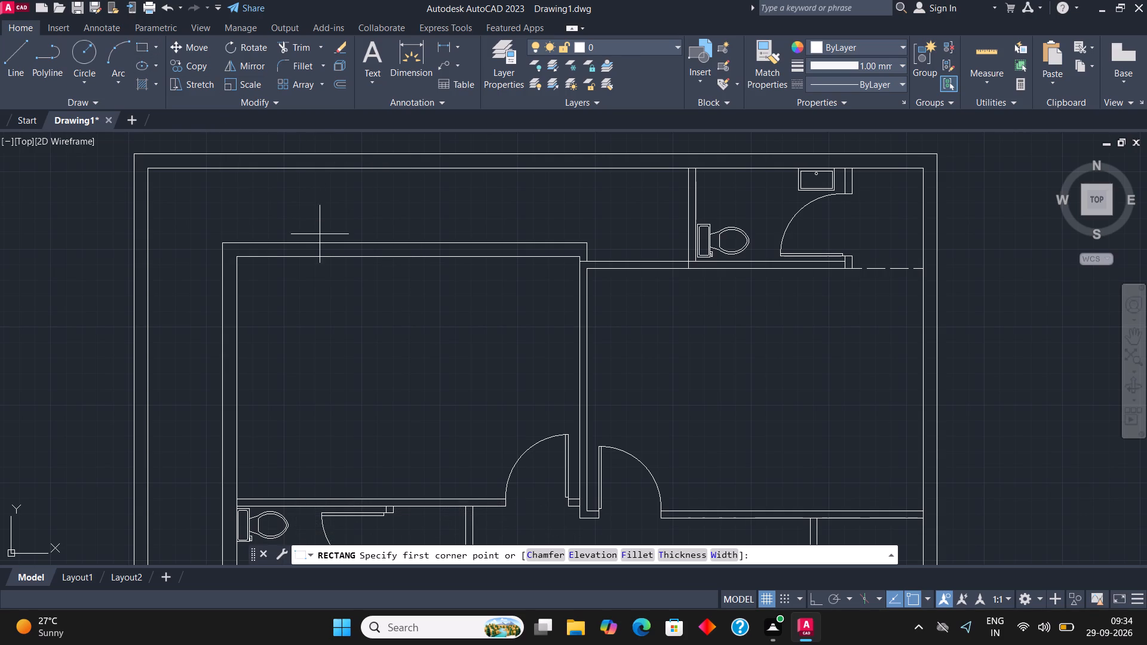
left_click(328, 241)
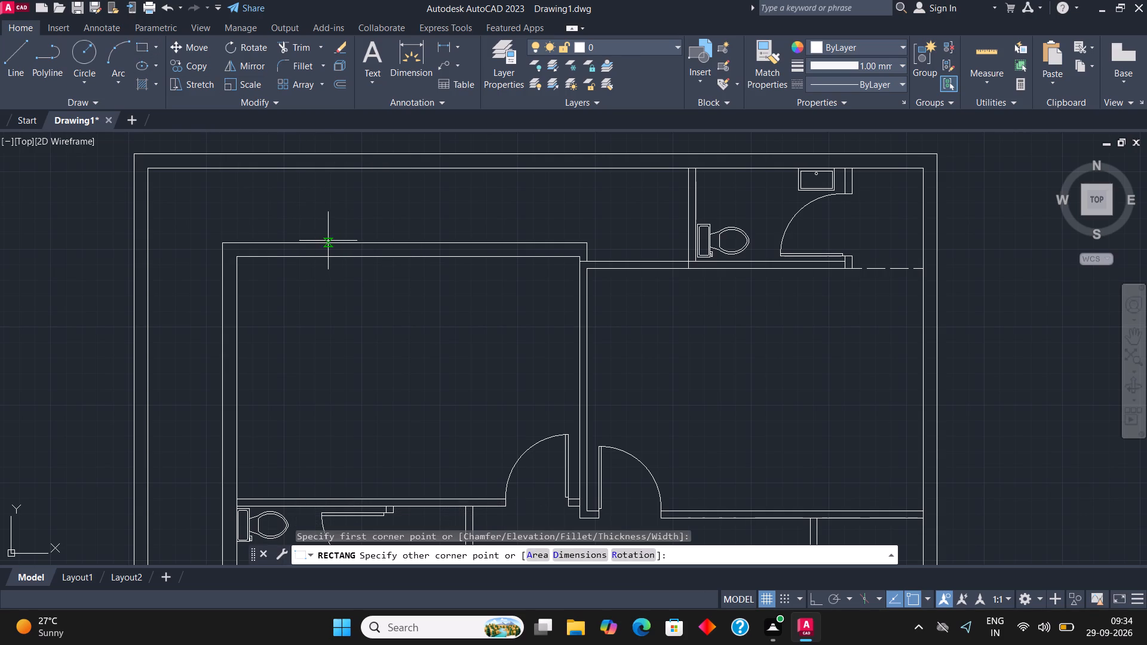
left_click(482, 257)
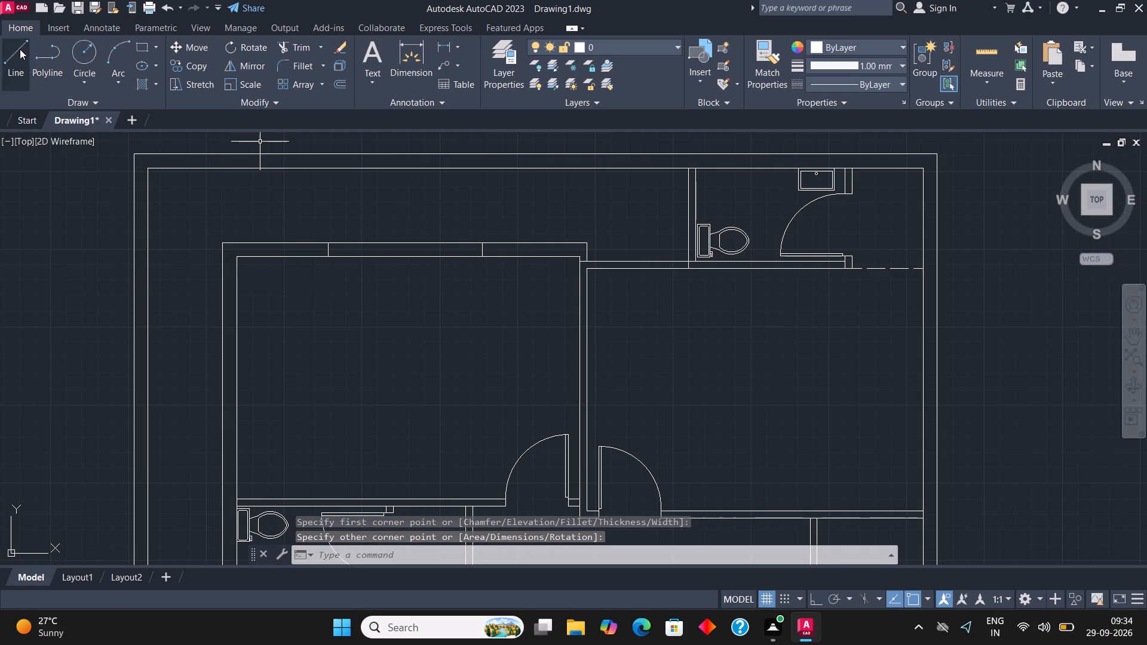
left_click(20, 49)
left_click(327, 253)
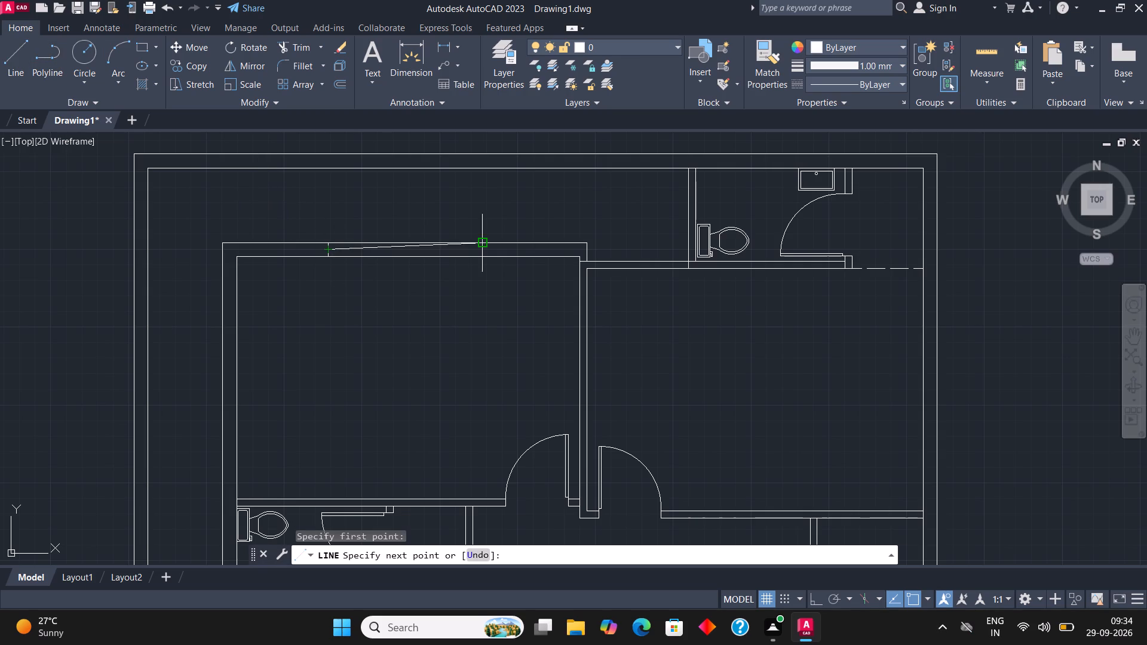
left_click(481, 251)
Draw a window with a centre line in the upper-right room's top wall, from near its left corner to the toilet's left wall.
left_click(137, 52)
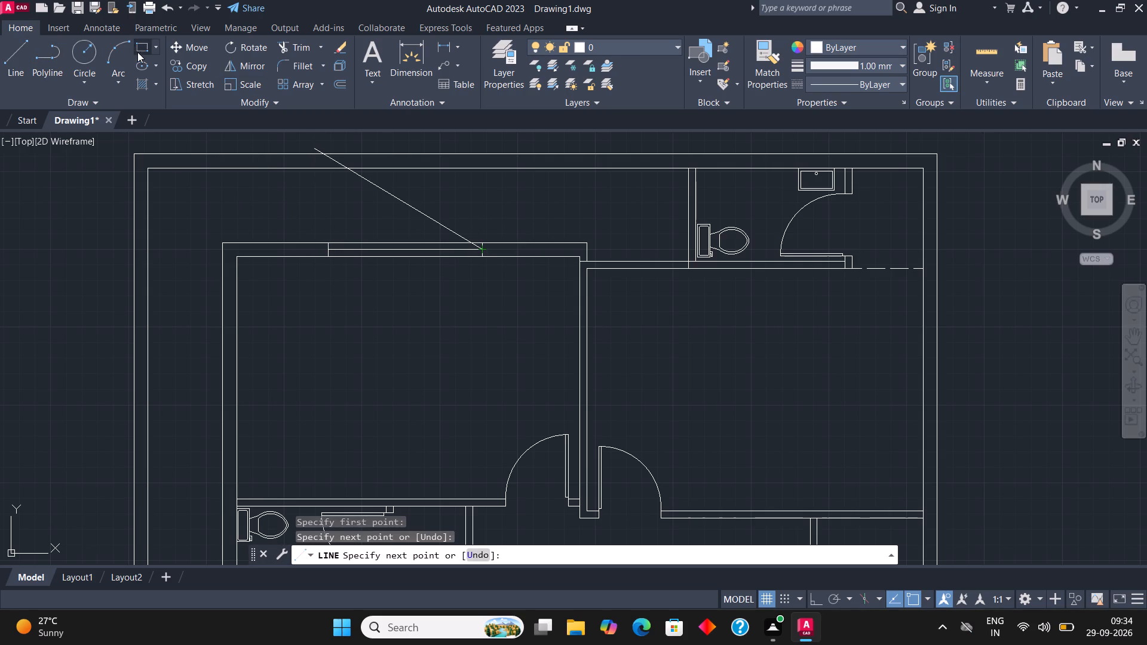
scroll(183, 237, "down", 2)
scroll(373, 234, "up", 1)
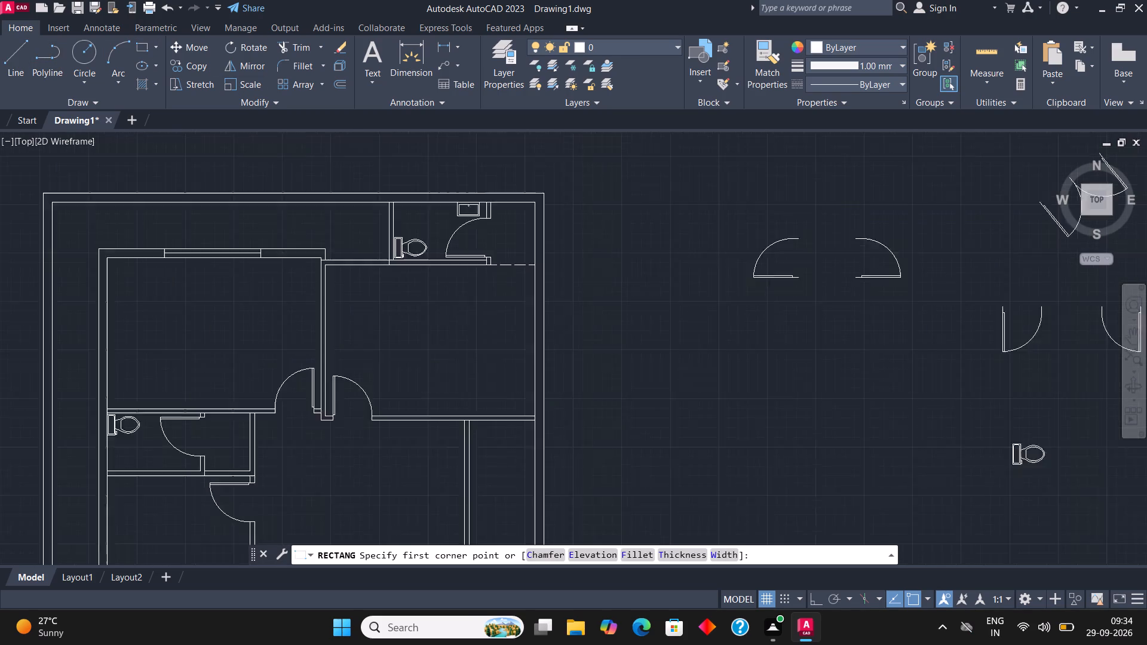
scroll(373, 234, "up", 1)
scroll(315, 285, "up", 3)
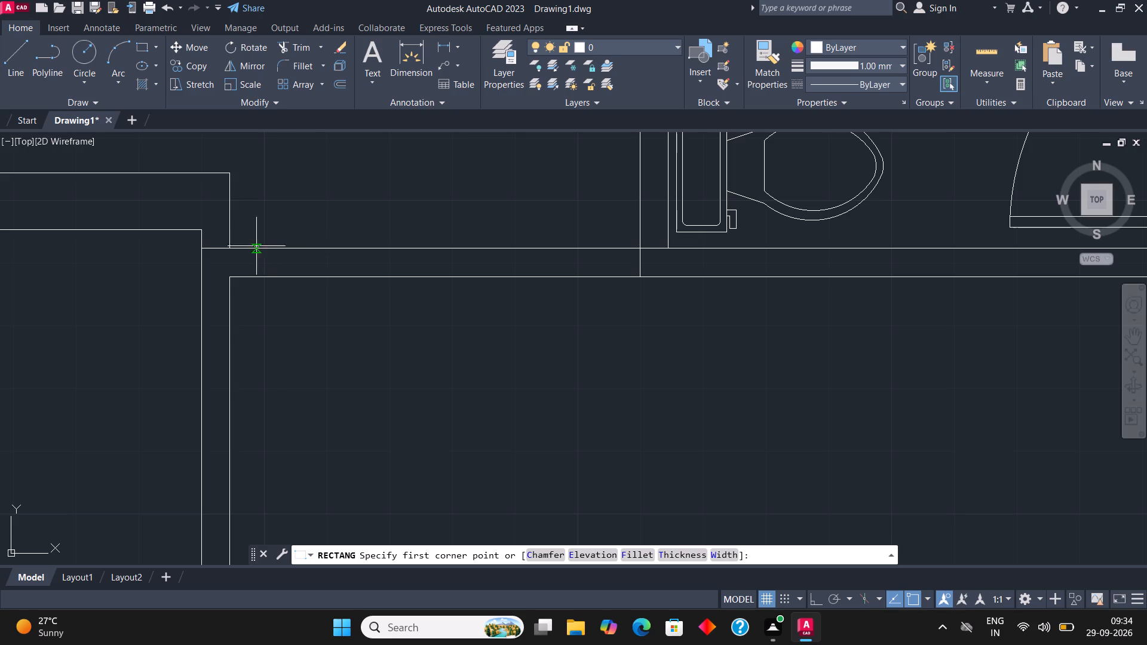
left_click(239, 246)
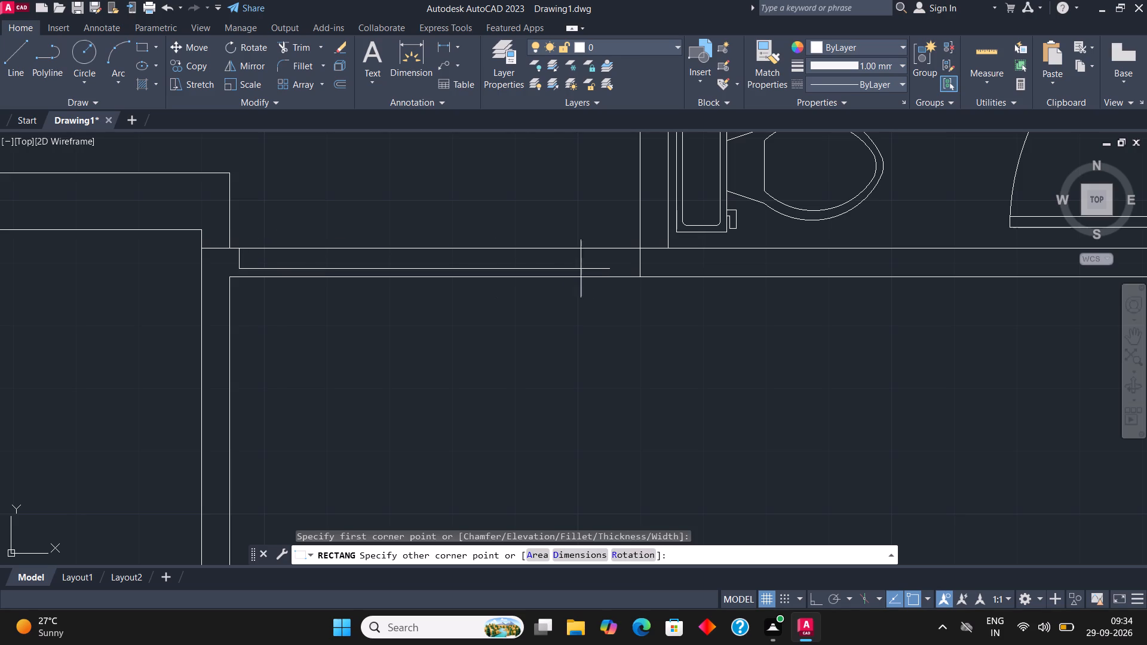
left_click(633, 278)
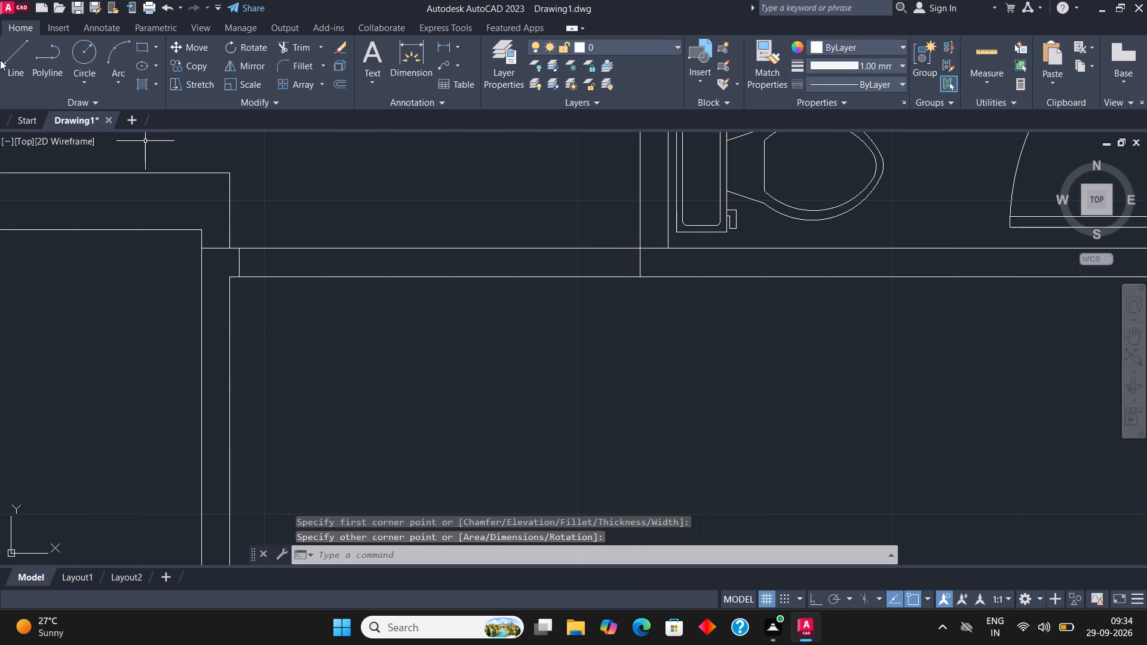
left_click(8, 46)
left_click(241, 262)
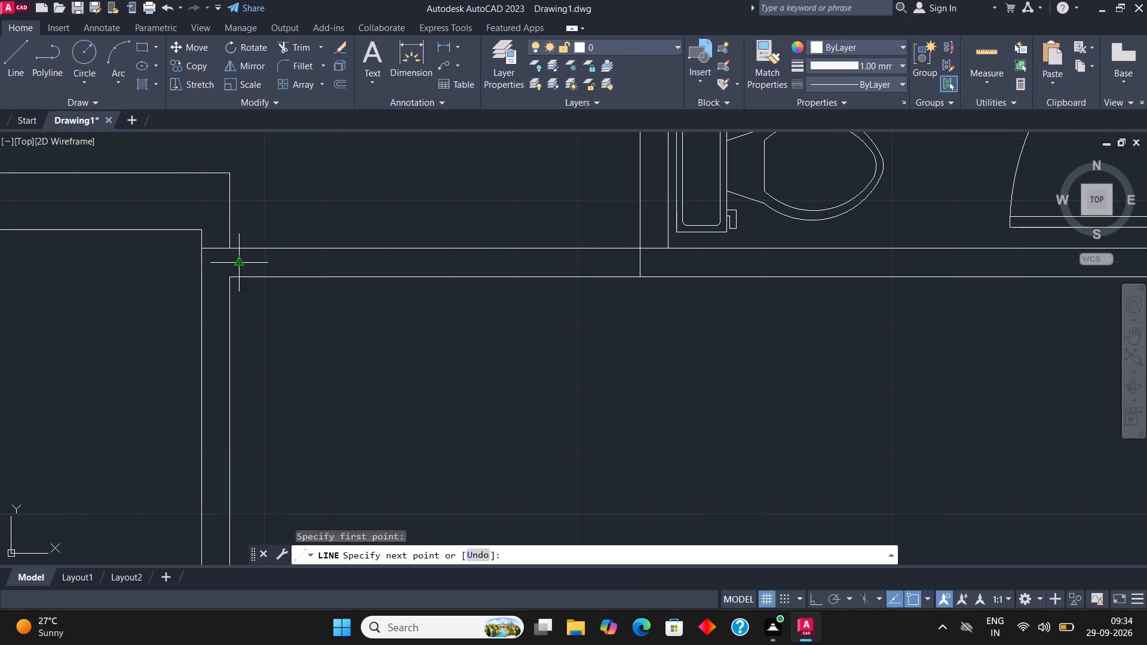
left_click(642, 261)
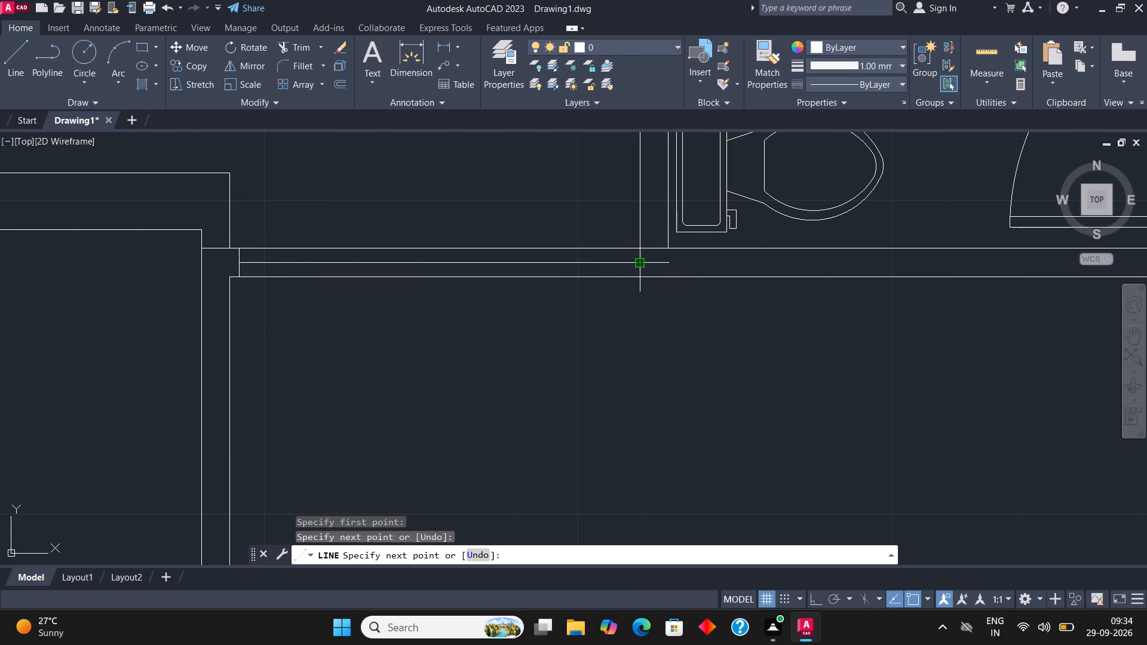
key("Escape")
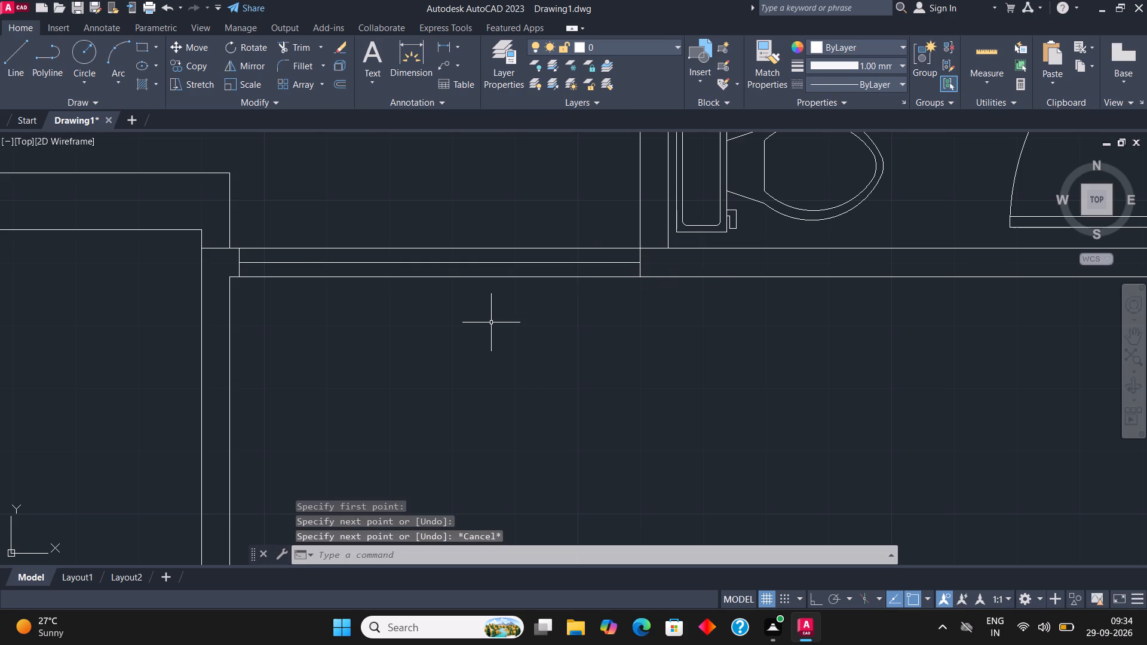
Draw a window in the middle-left bathroom's outer wall, starting level with the toilet tank's lower edge, with a vertical centre line.
scroll(660, 171, "down", 3)
scroll(398, 225, "down", 2)
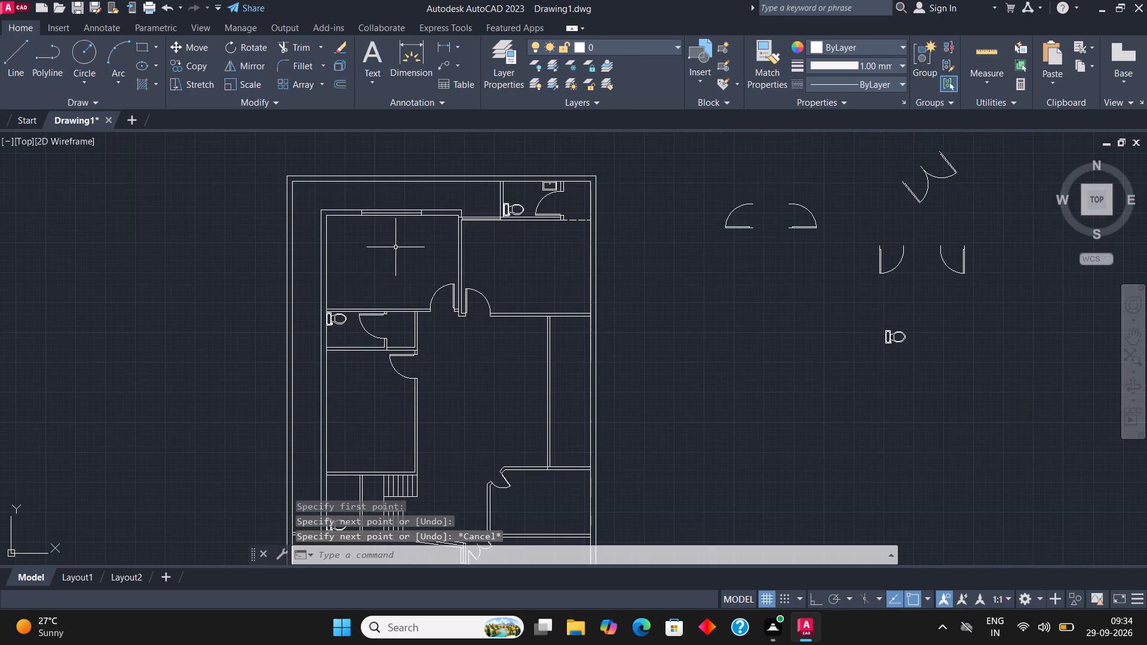
scroll(338, 347, "up", 4)
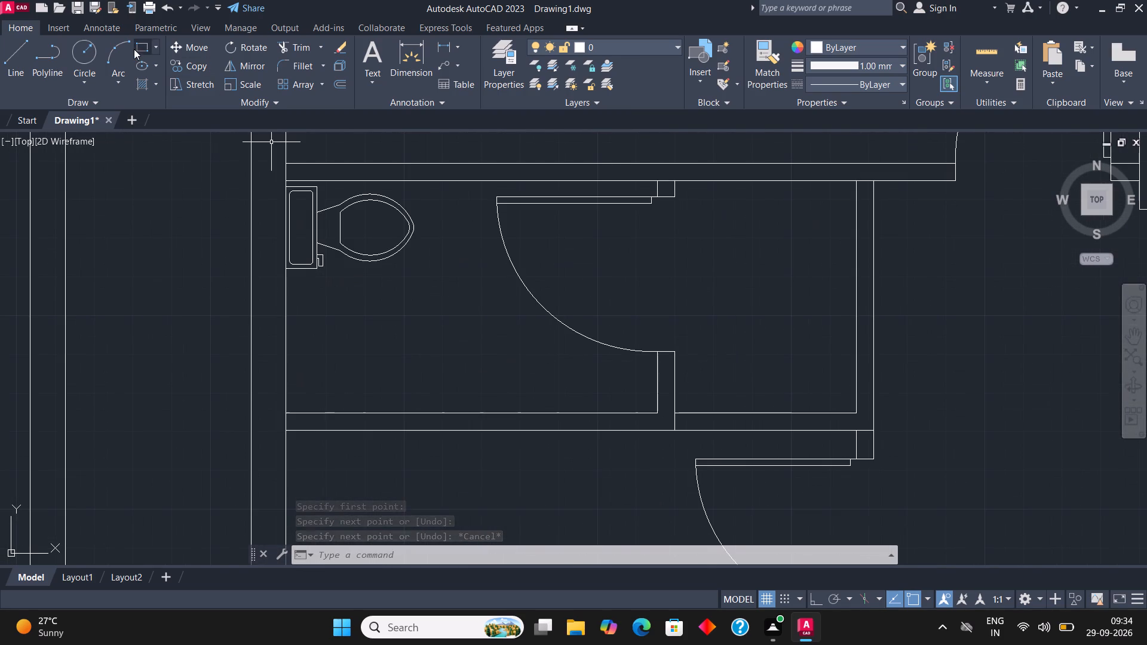
left_click(134, 45)
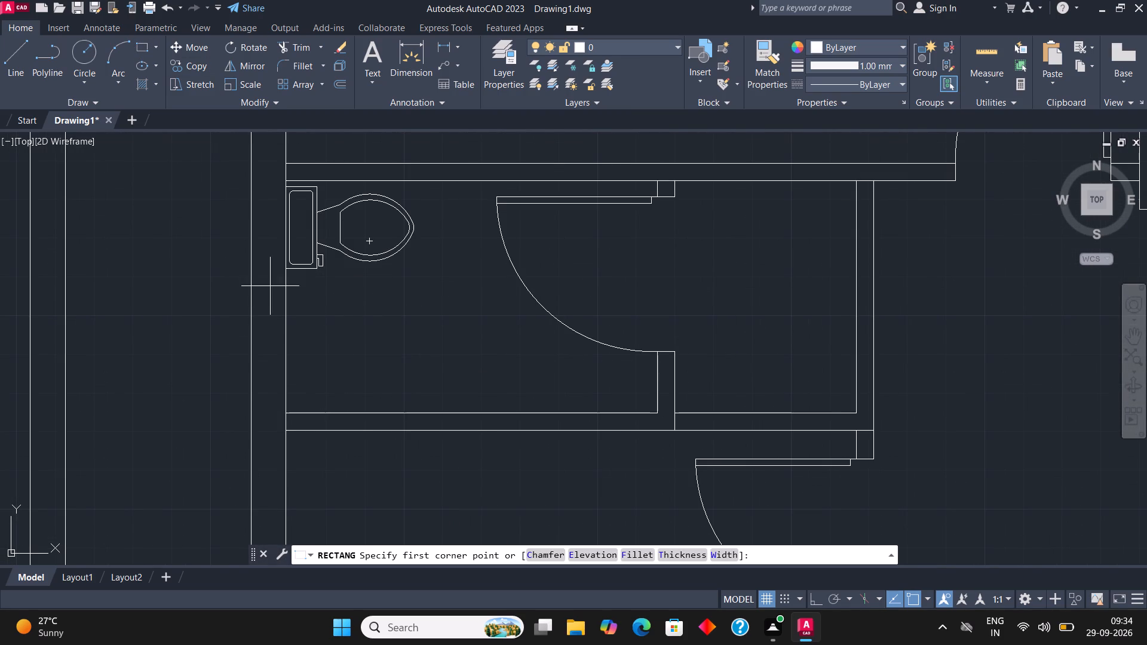
left_click(253, 269)
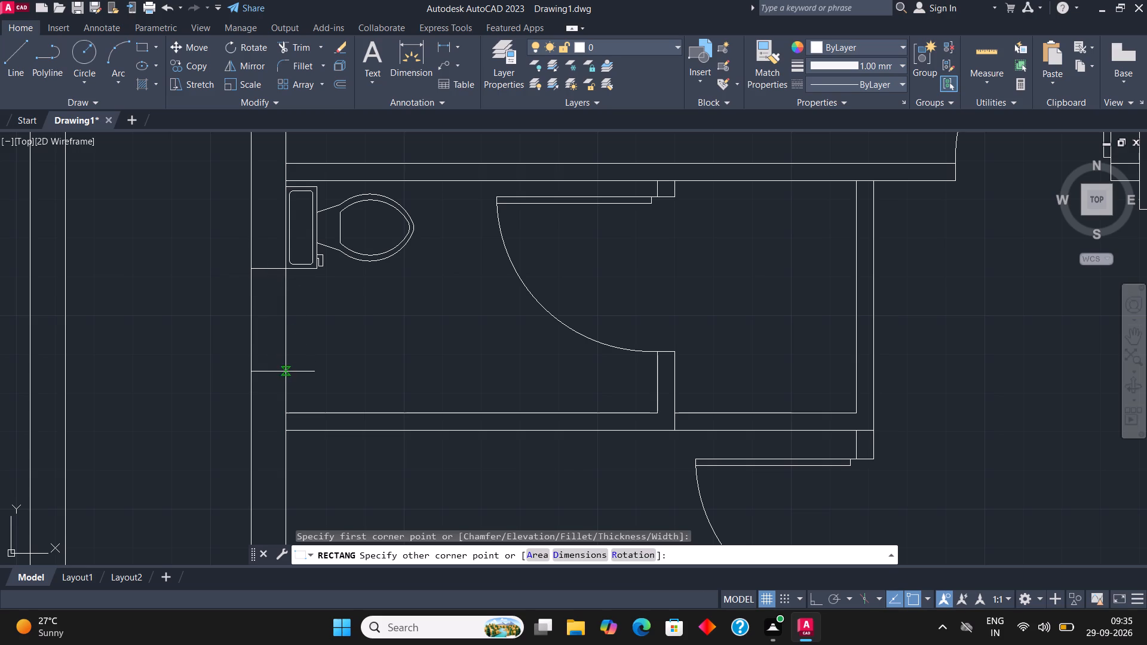
left_click(286, 376)
left_click(18, 38)
left_click(19, 53)
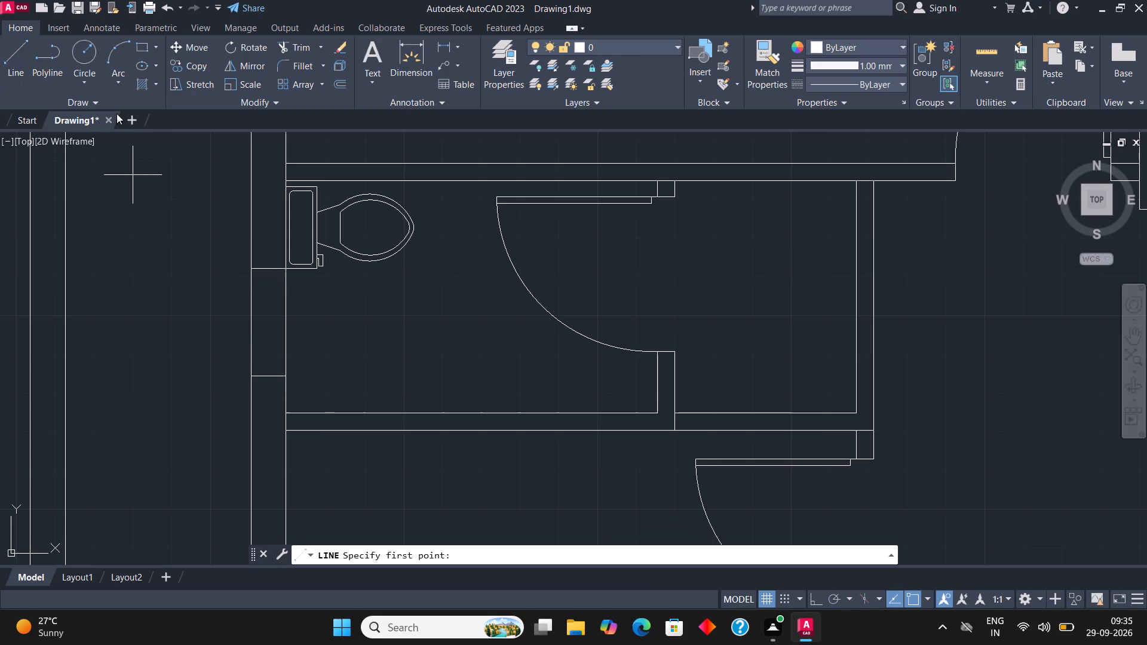
left_click(269, 374)
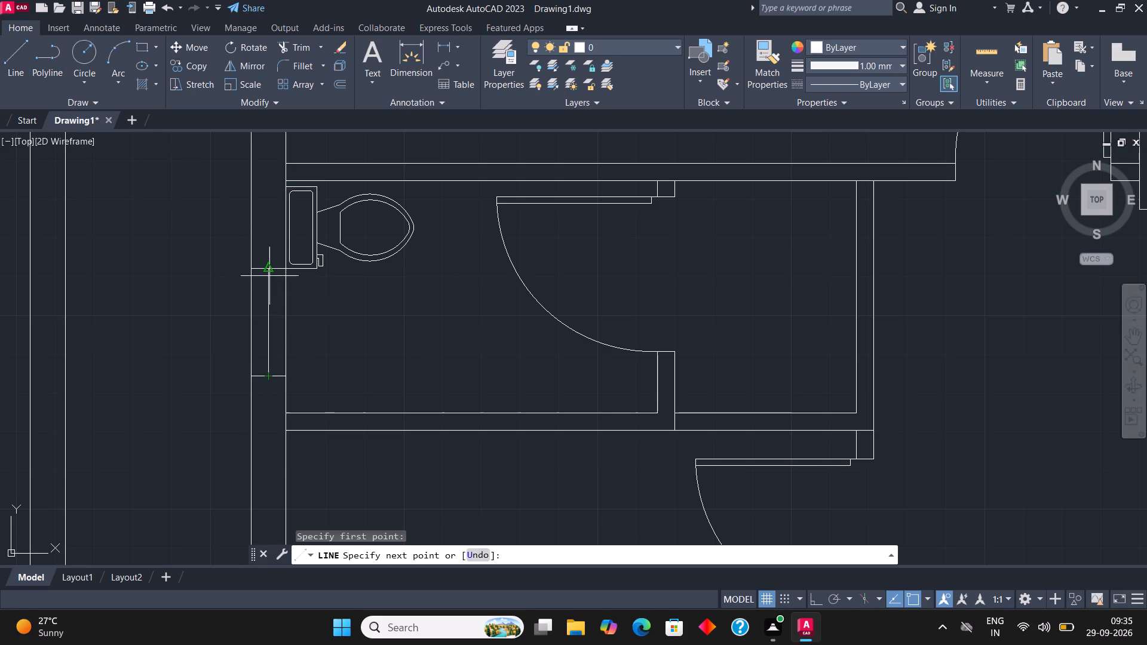
left_click(269, 273)
Draw a window with a vertical centre line in the outer wall of the room below the middle-left bathroom.
left_click(142, 47)
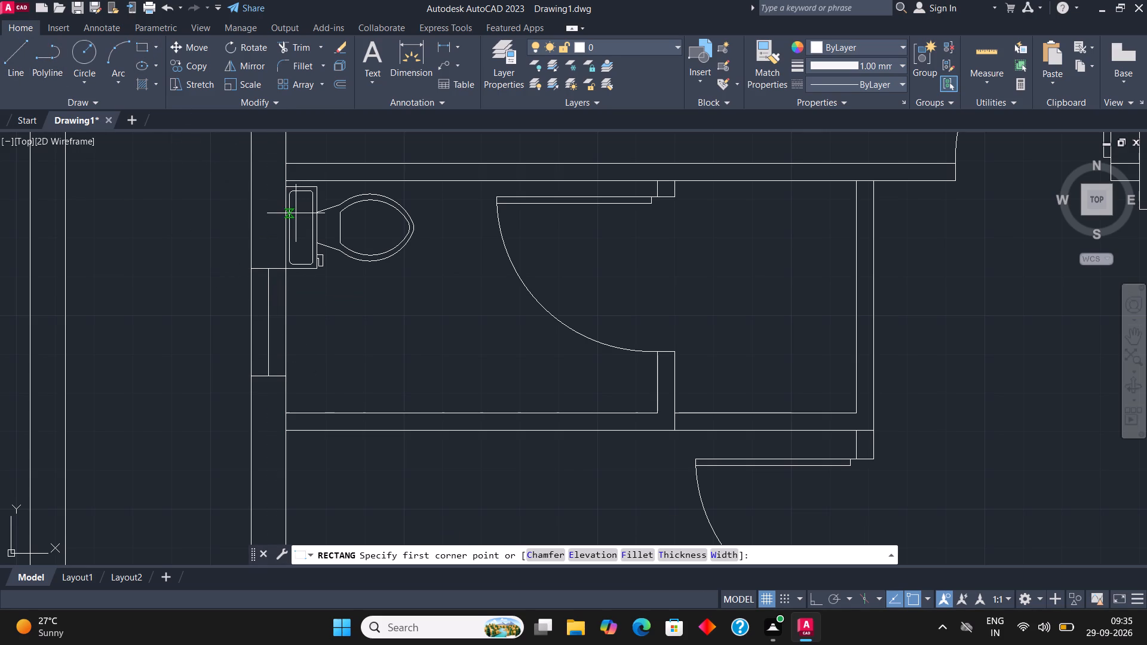
scroll(296, 216, "down", 3)
scroll(293, 322, "up", 1)
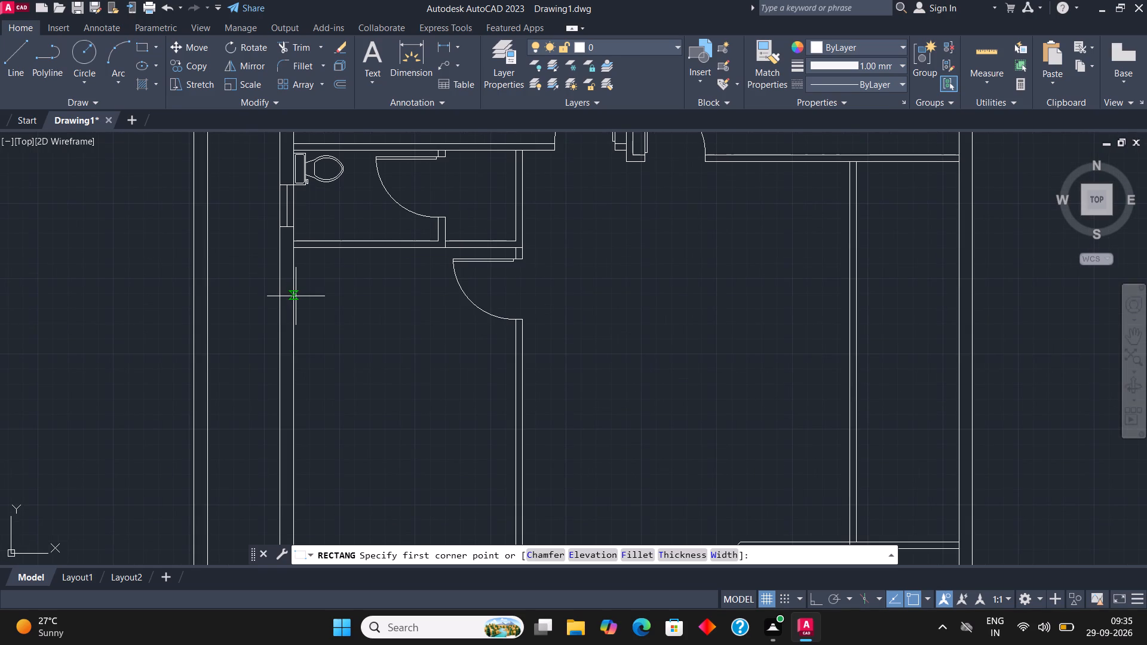
left_click(296, 295)
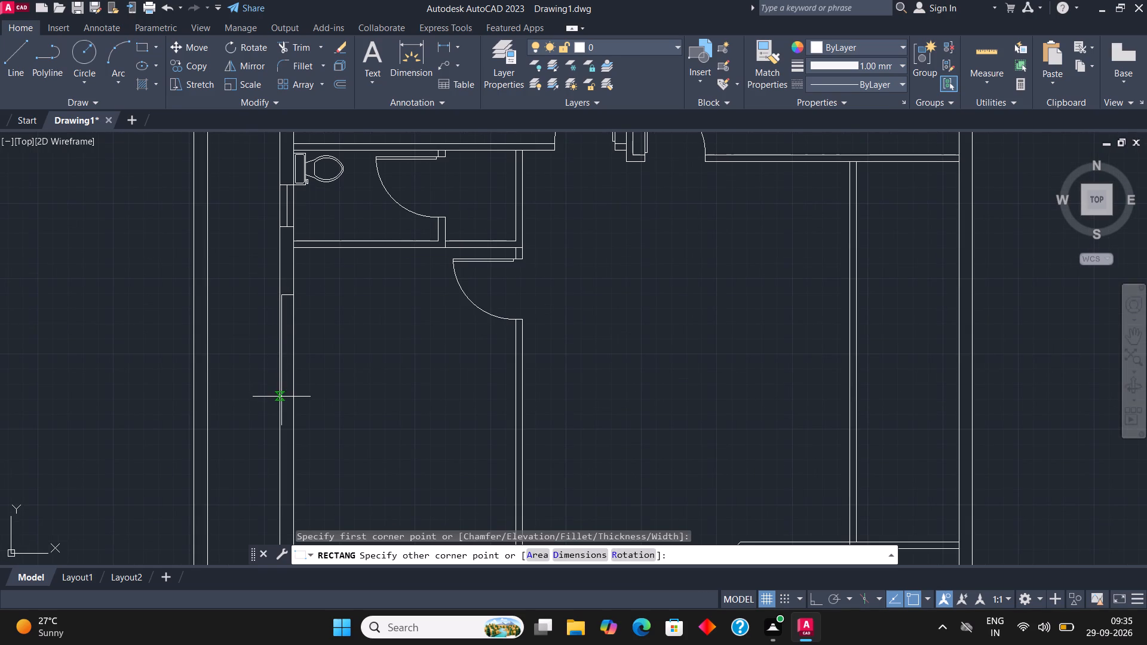
left_click(279, 409)
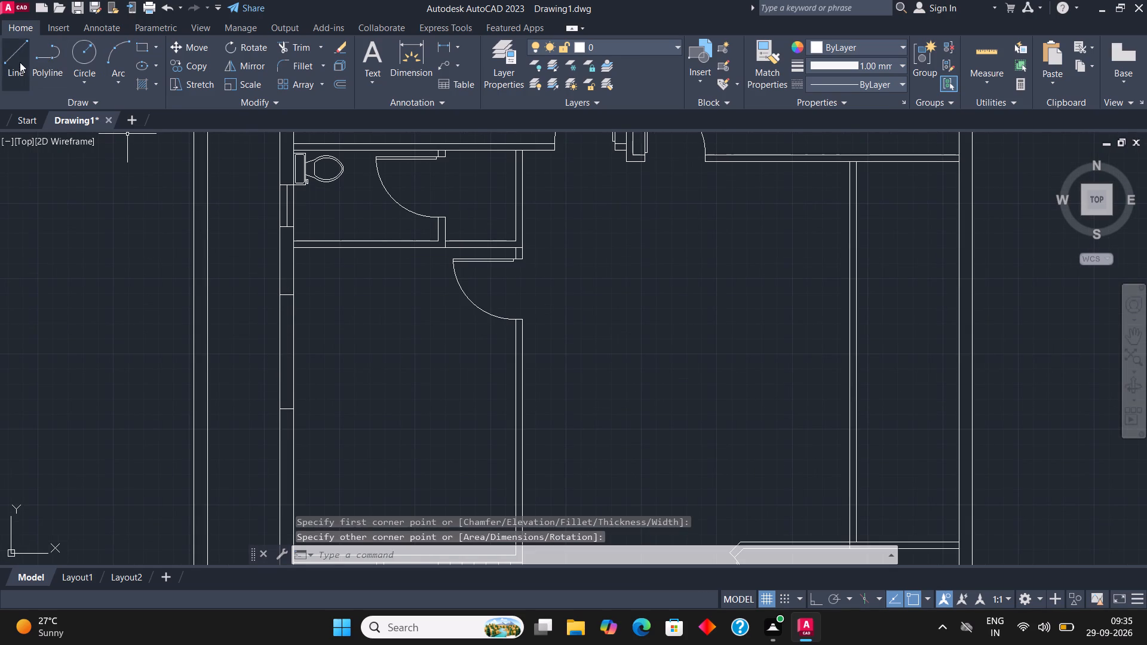
left_click(20, 62)
left_click(286, 409)
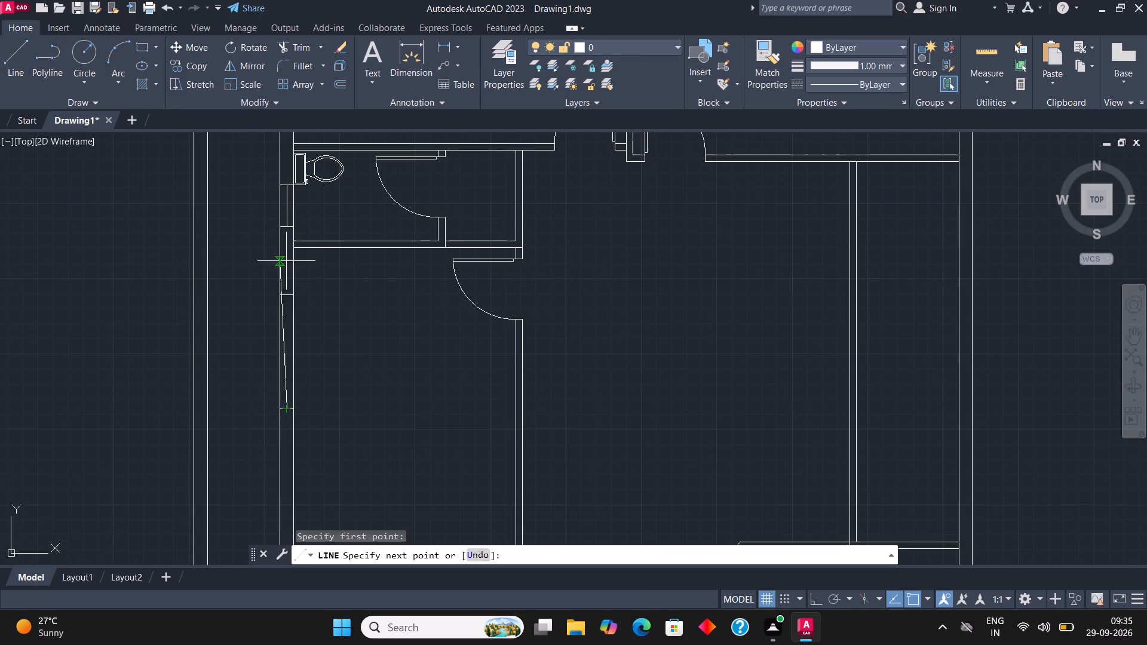
left_click(289, 293)
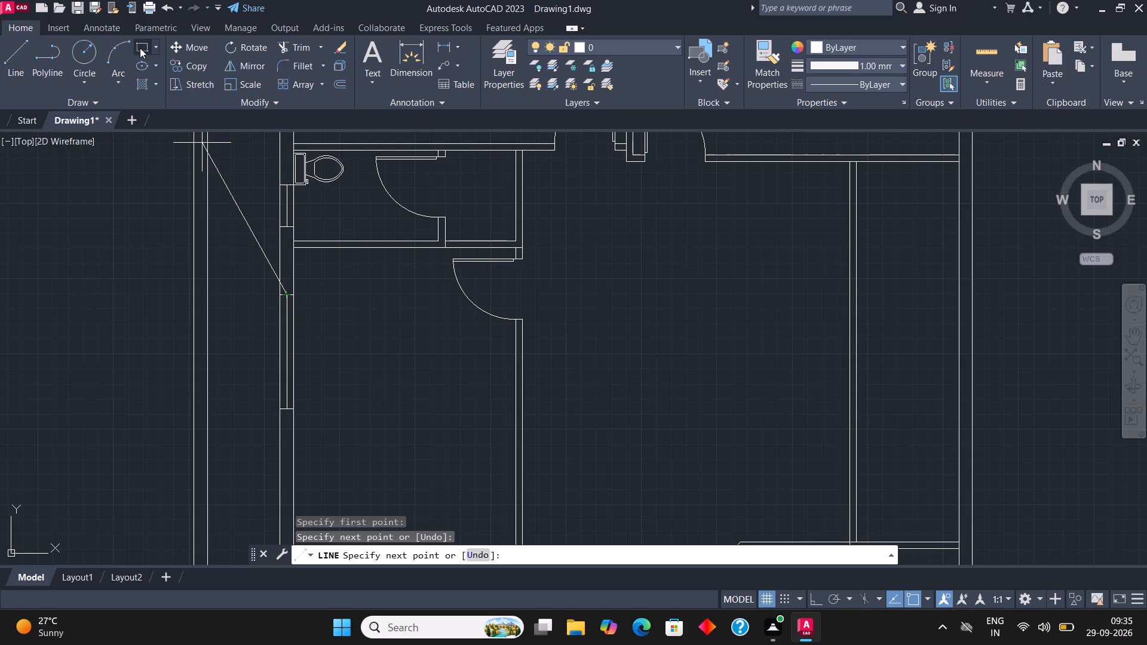
Draw a window with a vertical centre line in the outer wall of the small room left of the staircase, above the toilet.
left_click(140, 48)
scroll(363, 192, "down", 3)
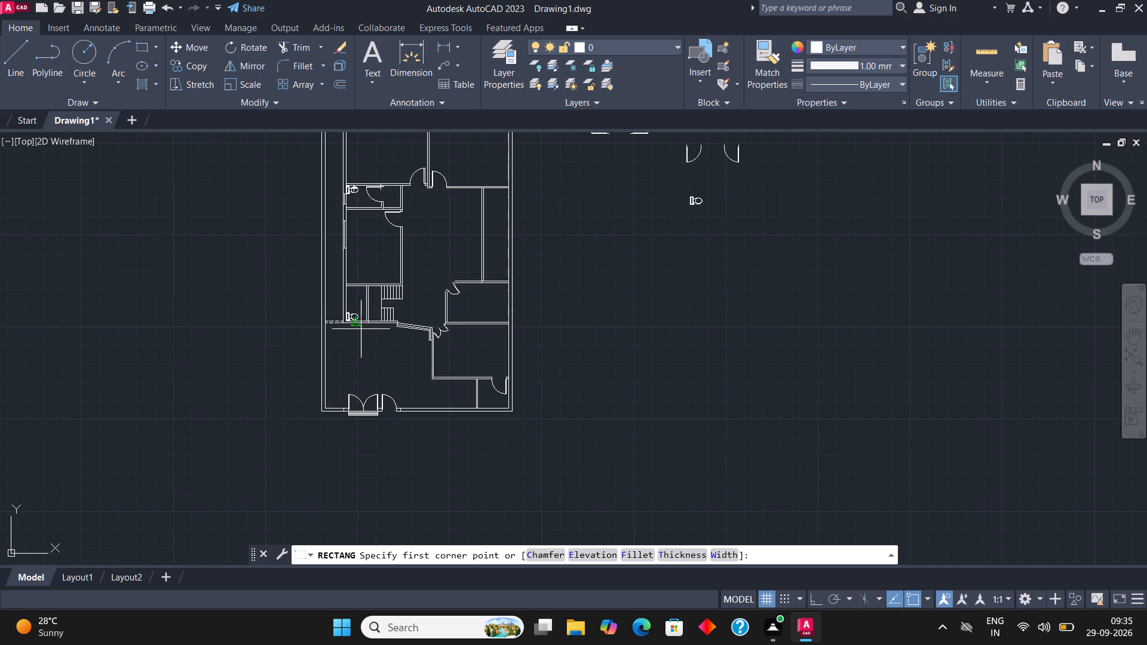
scroll(342, 268, "down", 1)
scroll(341, 280, "up", 4)
scroll(348, 364, "up", 1)
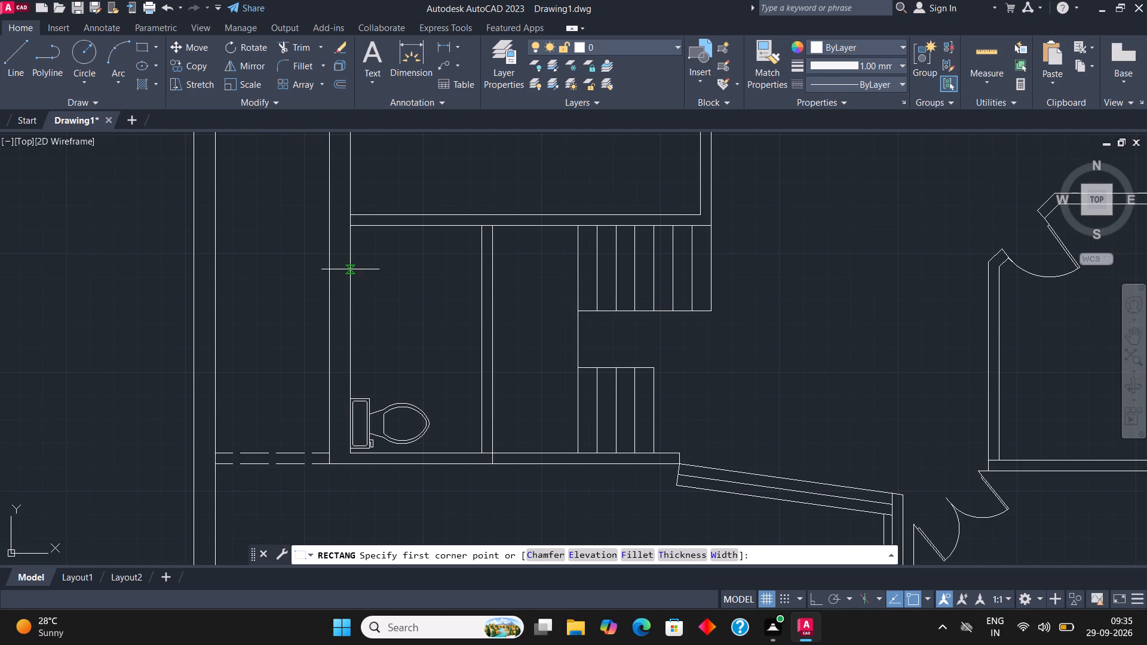
left_click(350, 269)
left_click(332, 376)
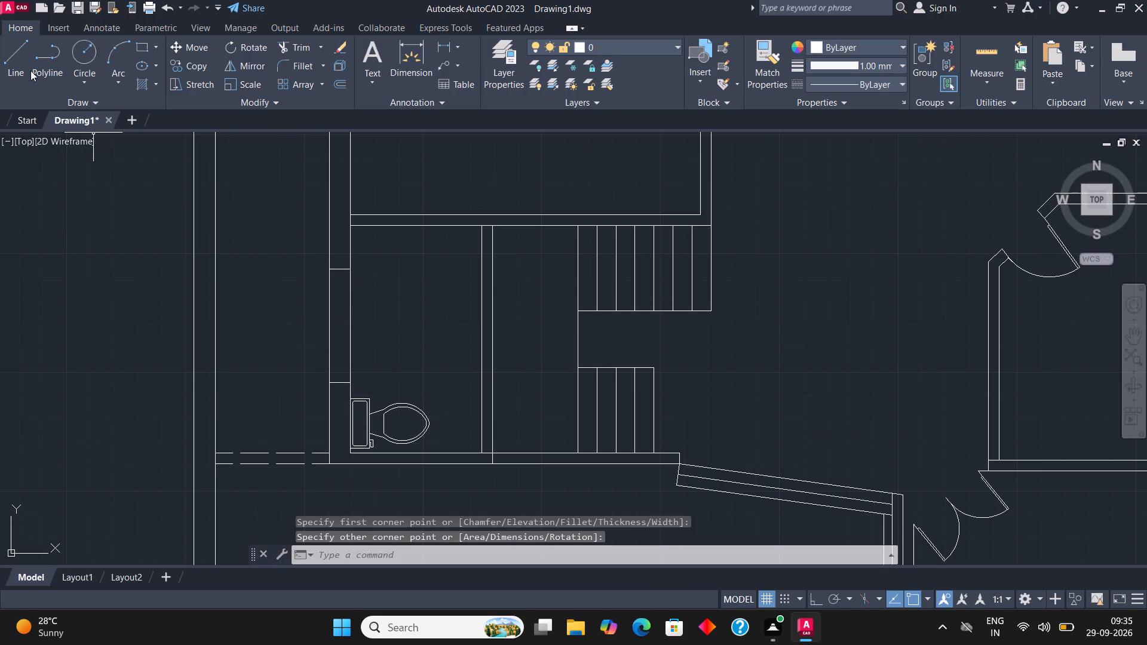
left_click(22, 42)
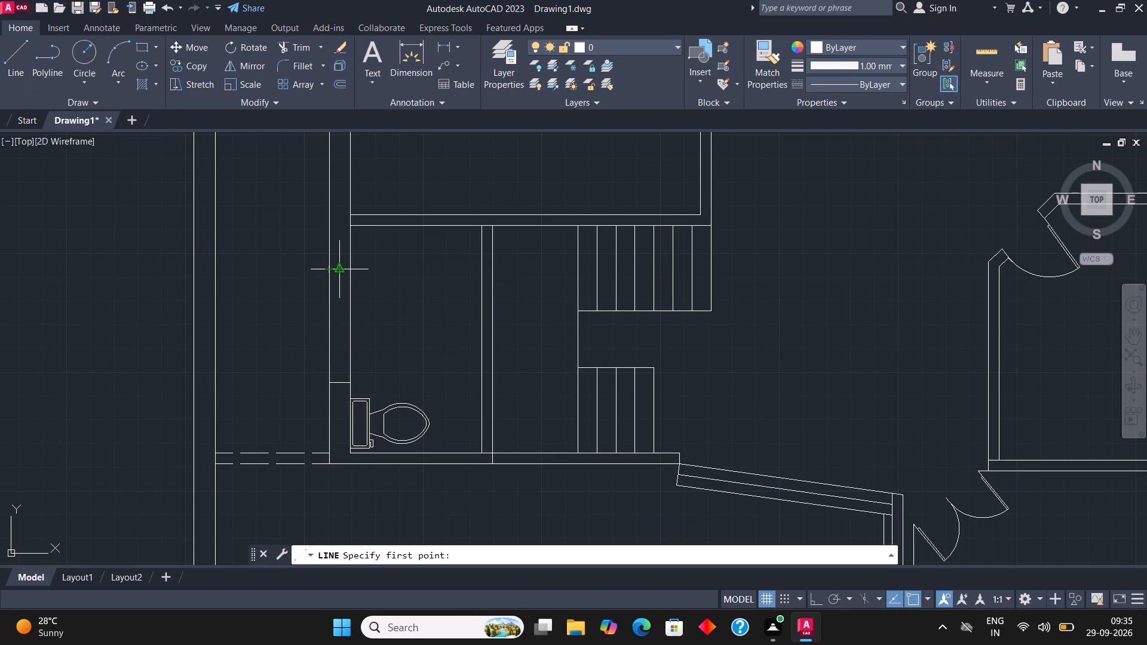
left_click(341, 269)
left_click(339, 385)
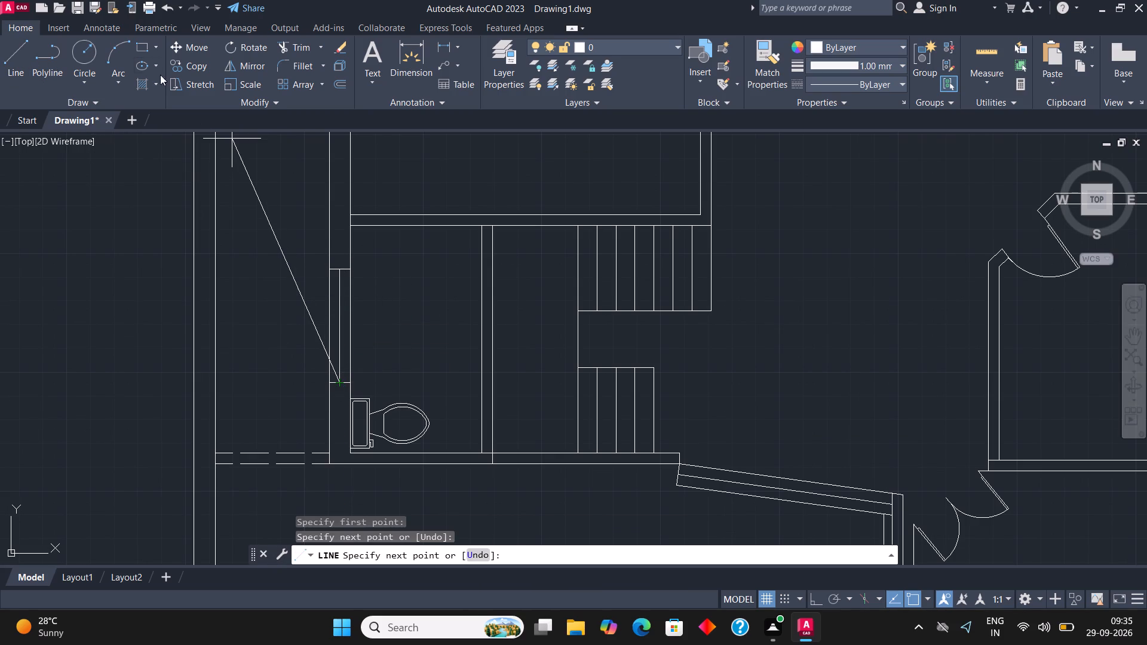
Draw a rectangular window outline in the left wall of the bottom-right room, running up from its lower-left outer corner.
left_click(139, 51)
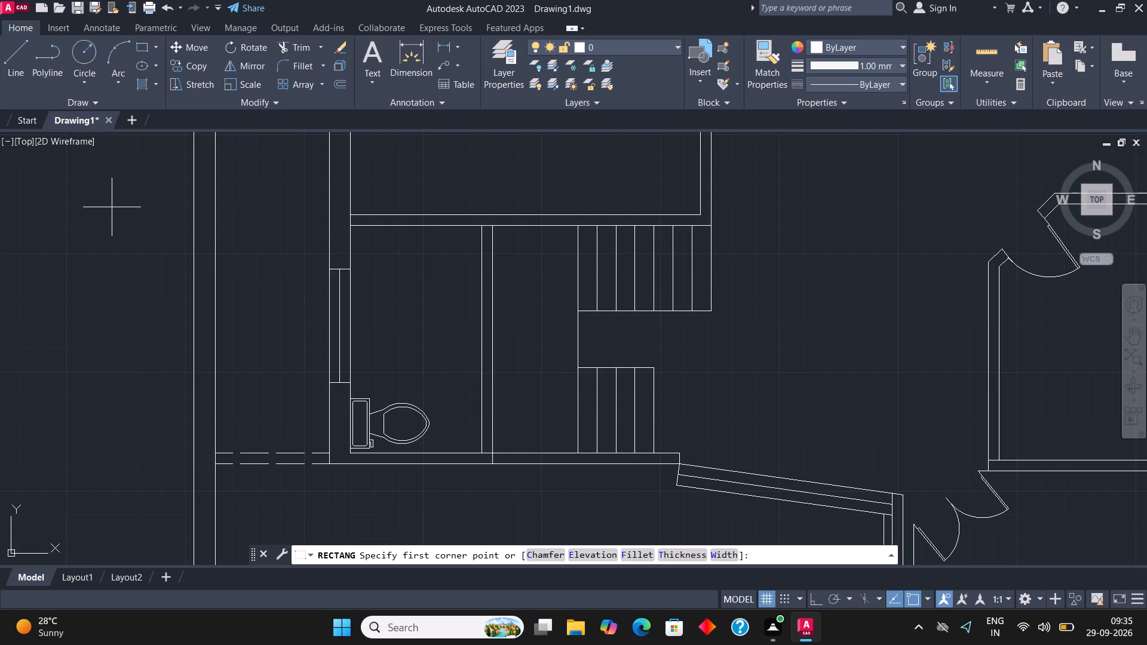
scroll(269, 306, "down", 1)
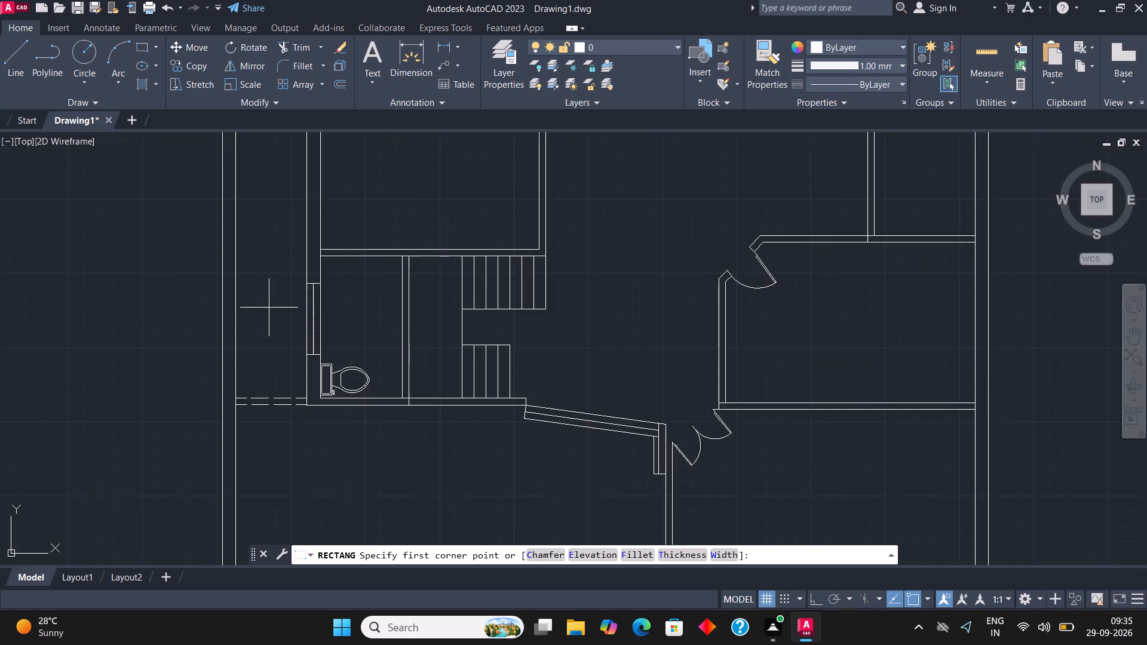
scroll(271, 309, "down", 4)
scroll(354, 370, "up", 4)
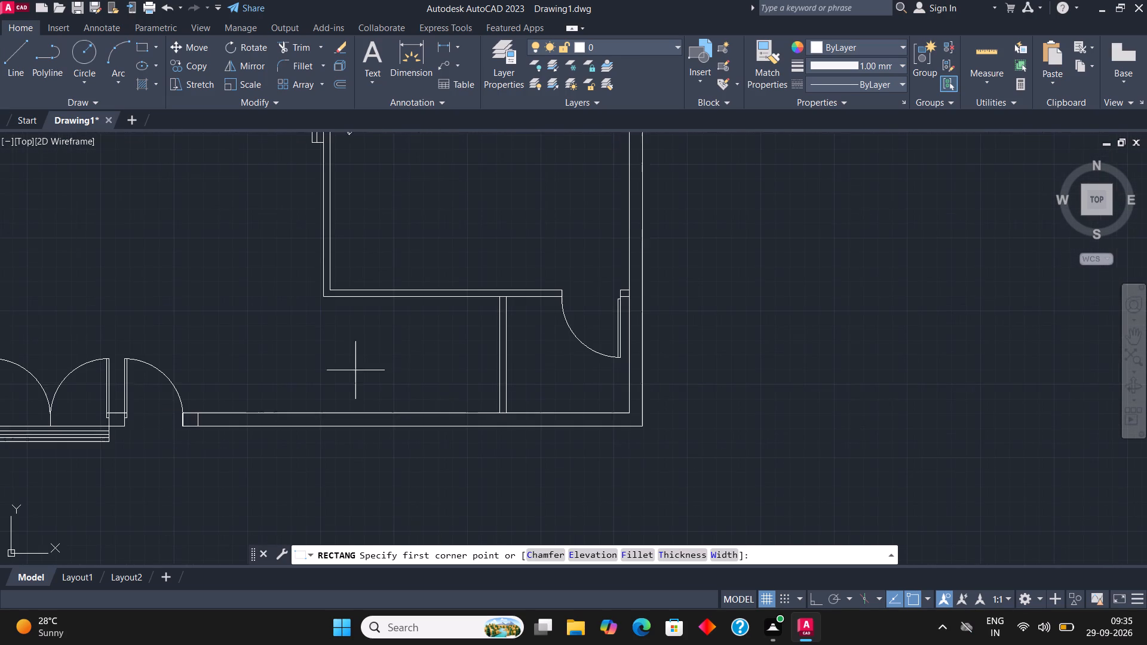
scroll(364, 217, "up", 2)
scroll(362, 248, "down", 1)
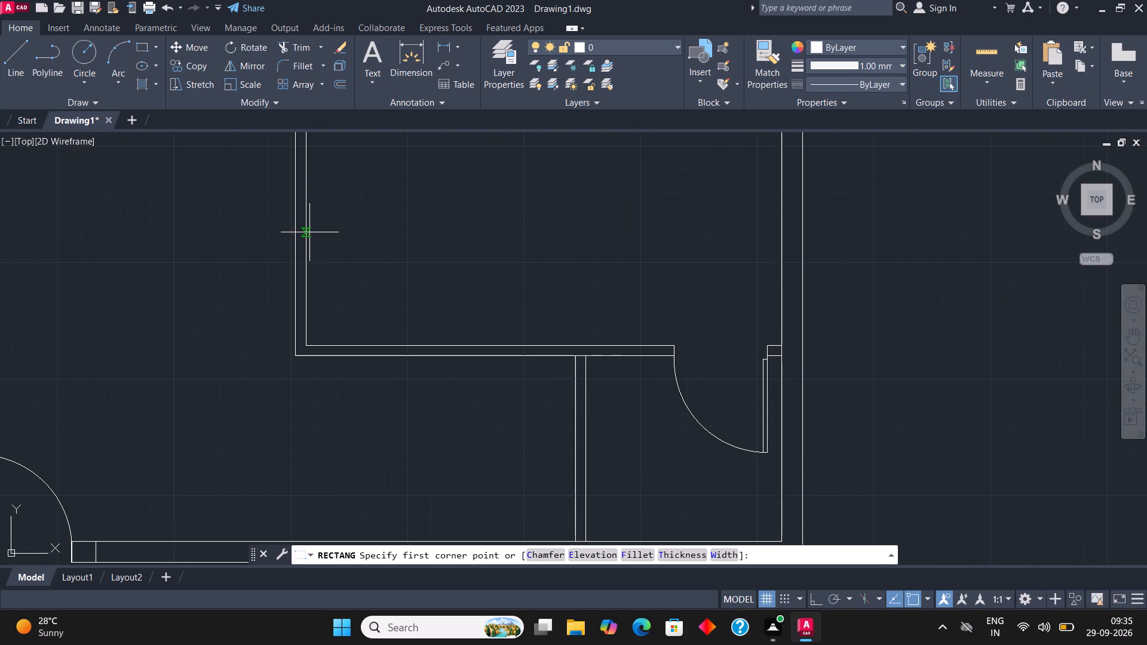
left_click(306, 225)
left_click(293, 358)
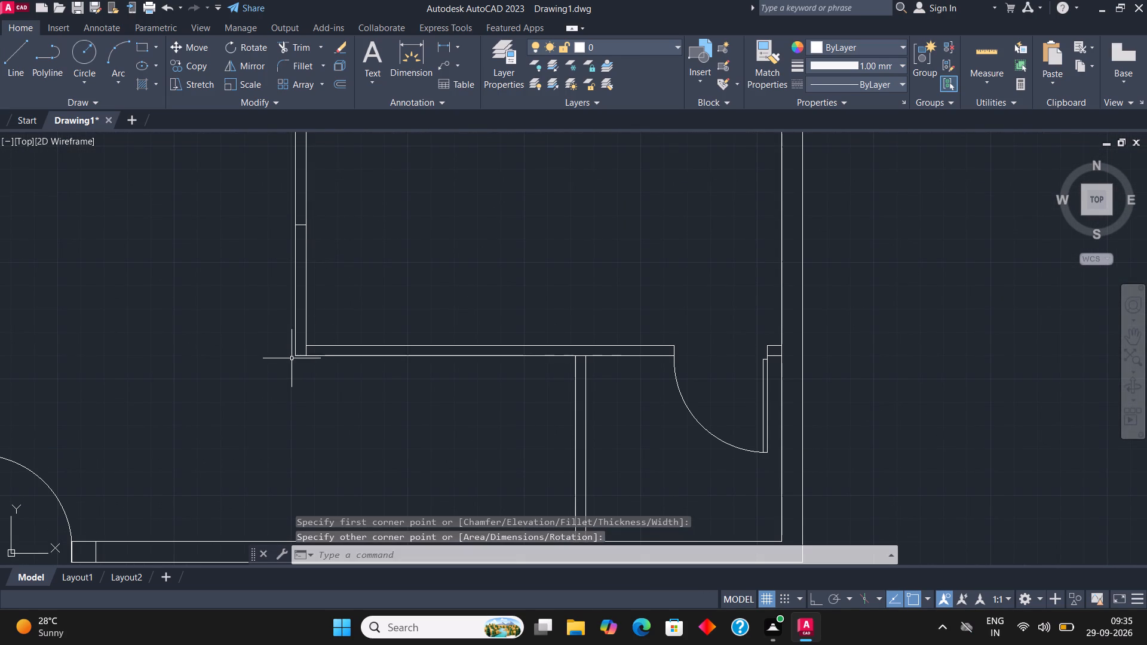
Draw a matching window outline in the same room's bottom wall from the lower-left corner and trim the dividing lines at the corner.
left_click(135, 49)
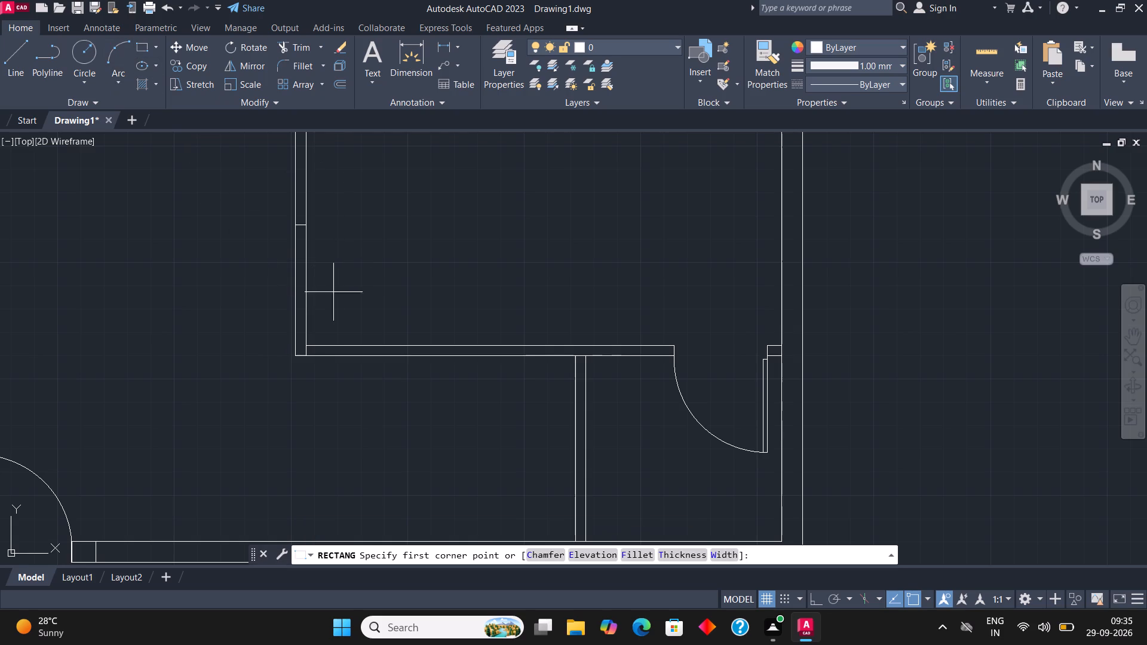
left_click(306, 360)
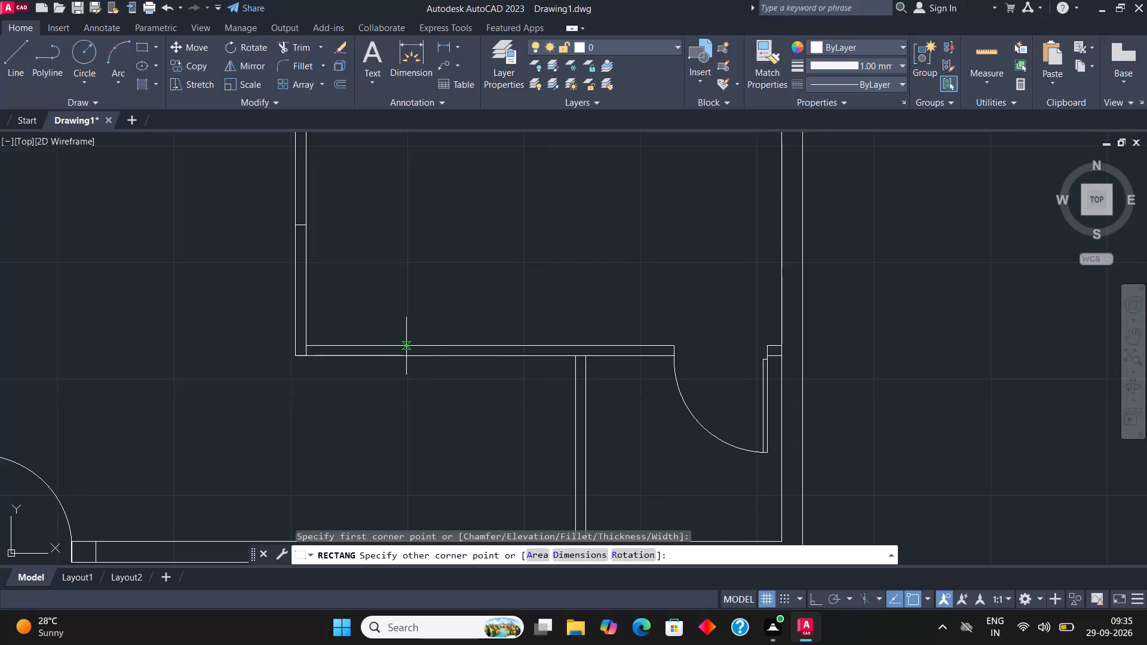
left_click(411, 345)
left_click(300, 45)
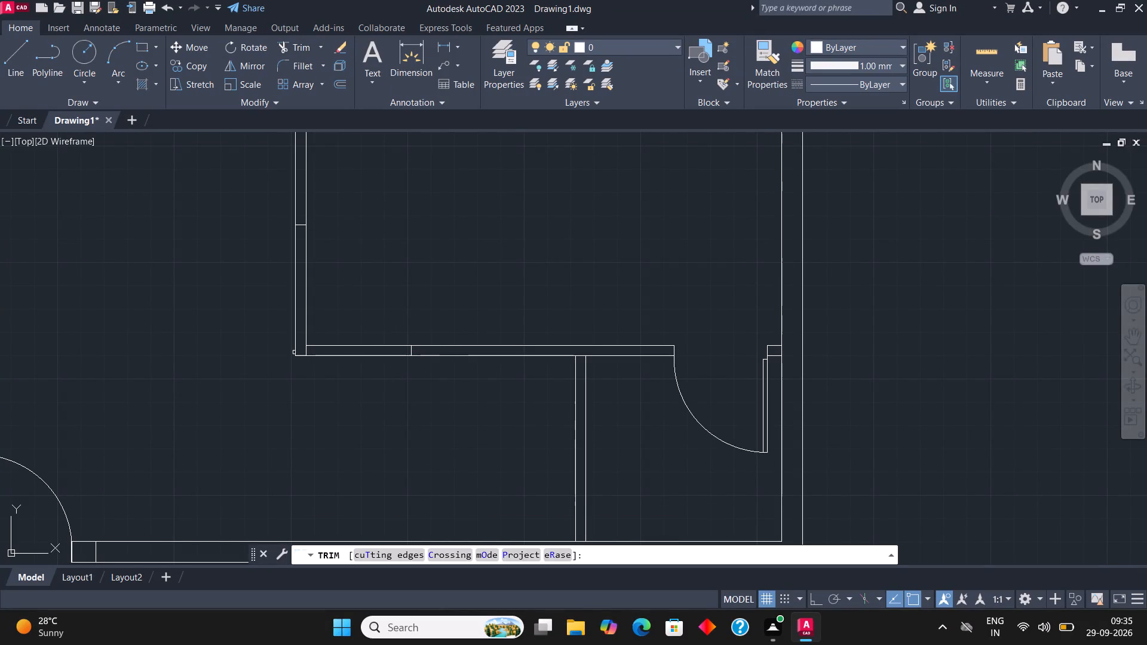
left_click(305, 353)
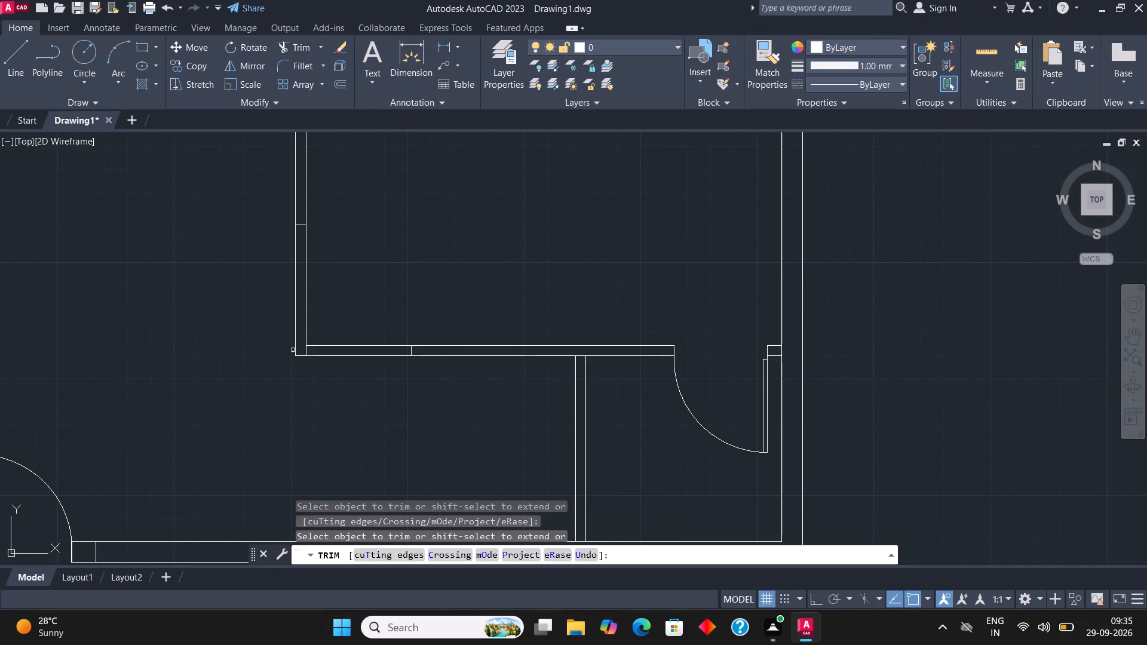
left_click(306, 352)
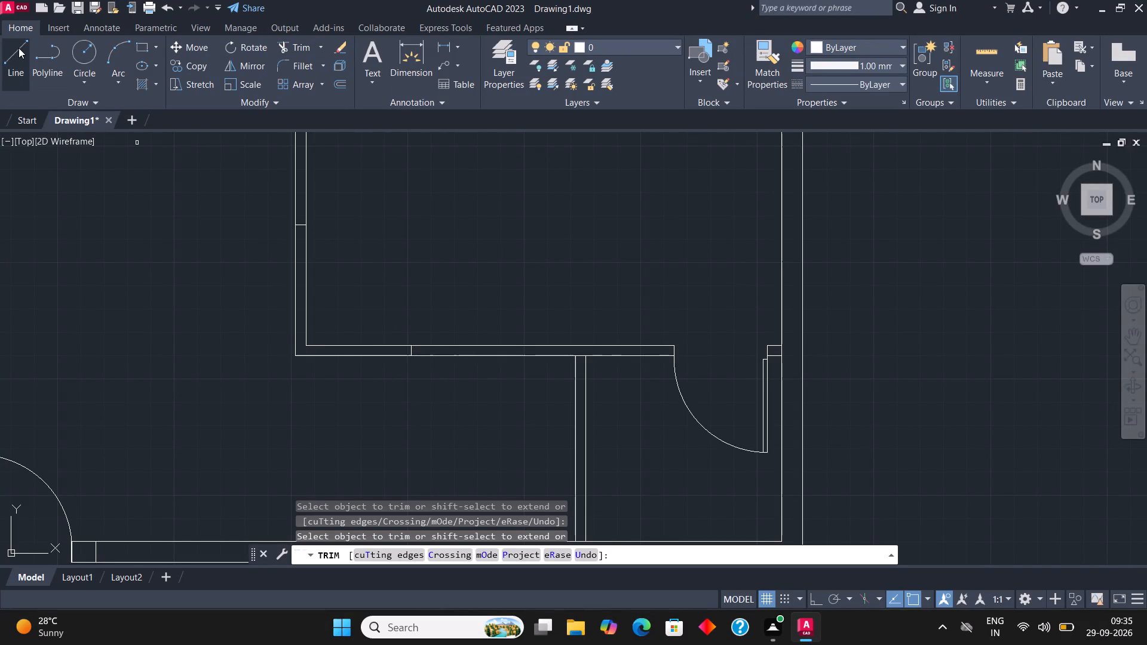
Draw a vertical and a straight horizontal centre line through the corner window's two legs, starting from their end-line midpoints.
left_click(19, 48)
left_click(300, 224)
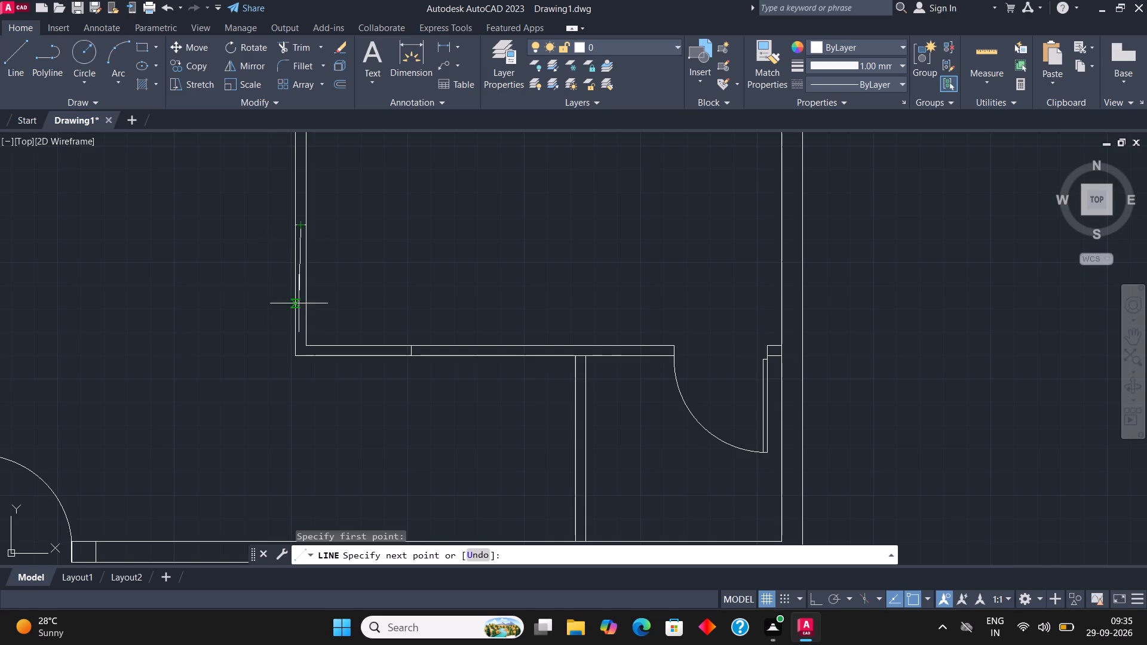
scroll(302, 348, "up", 2)
left_click(298, 367)
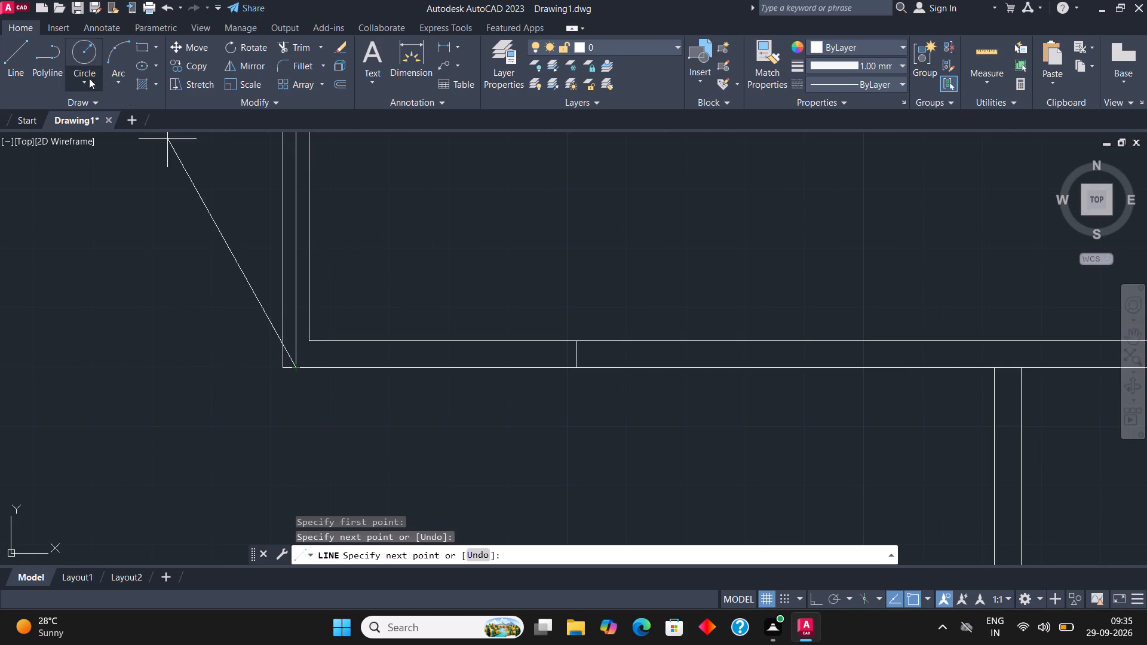
left_click(12, 51)
left_click(578, 357)
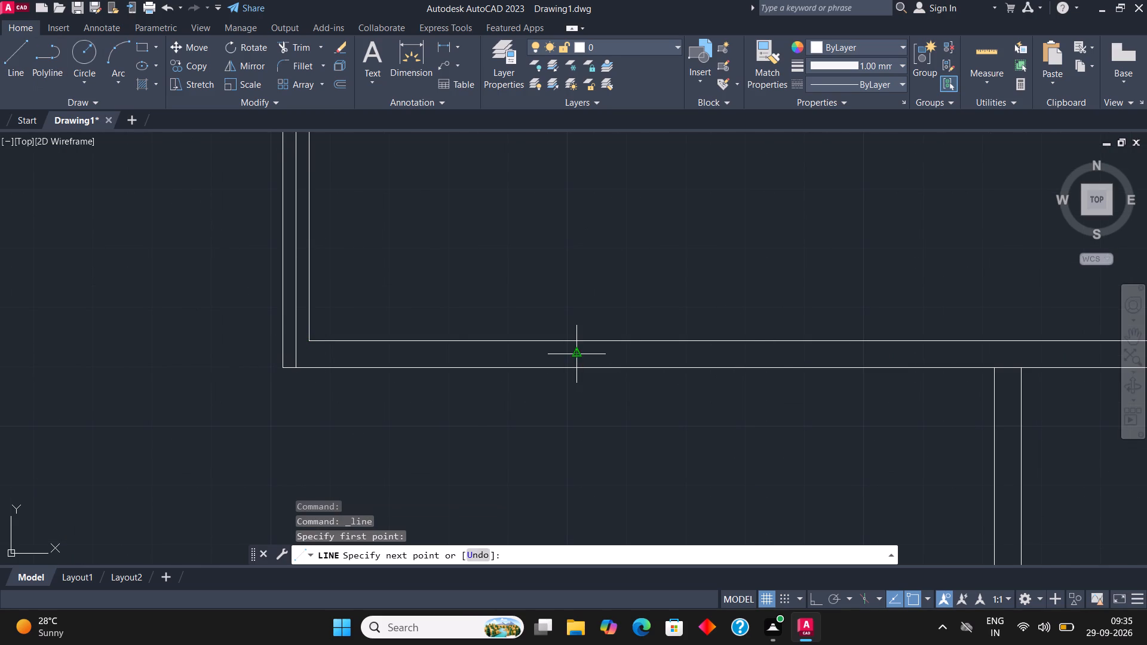
left_click(281, 355)
key("ctrl+z")
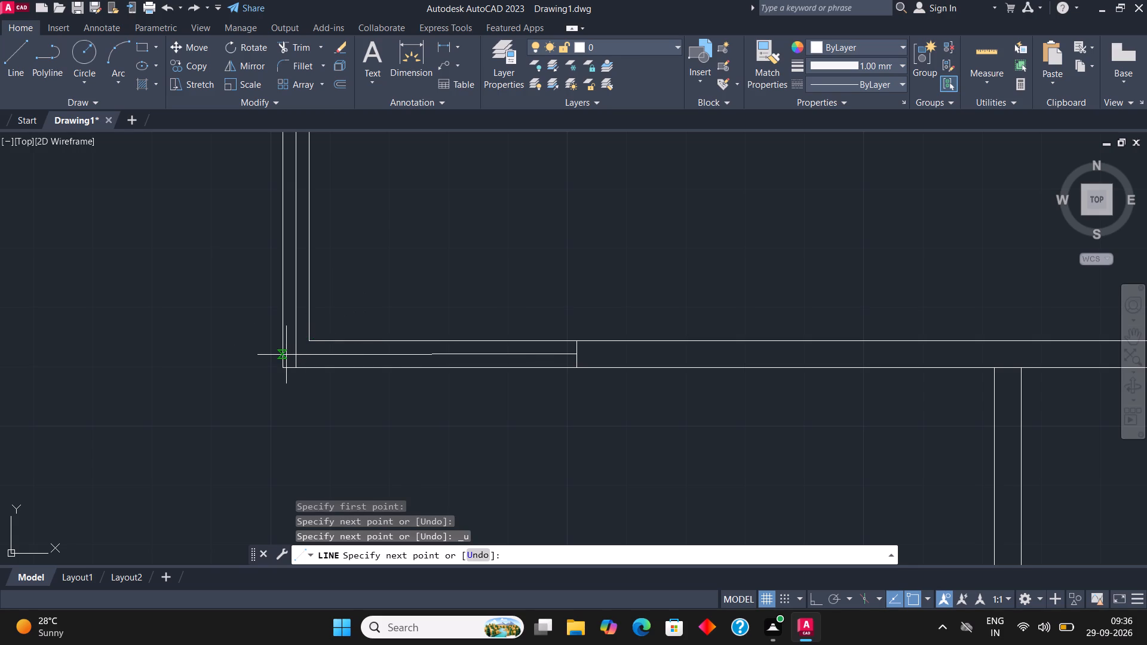
key("F8")
left_click(230, 358)
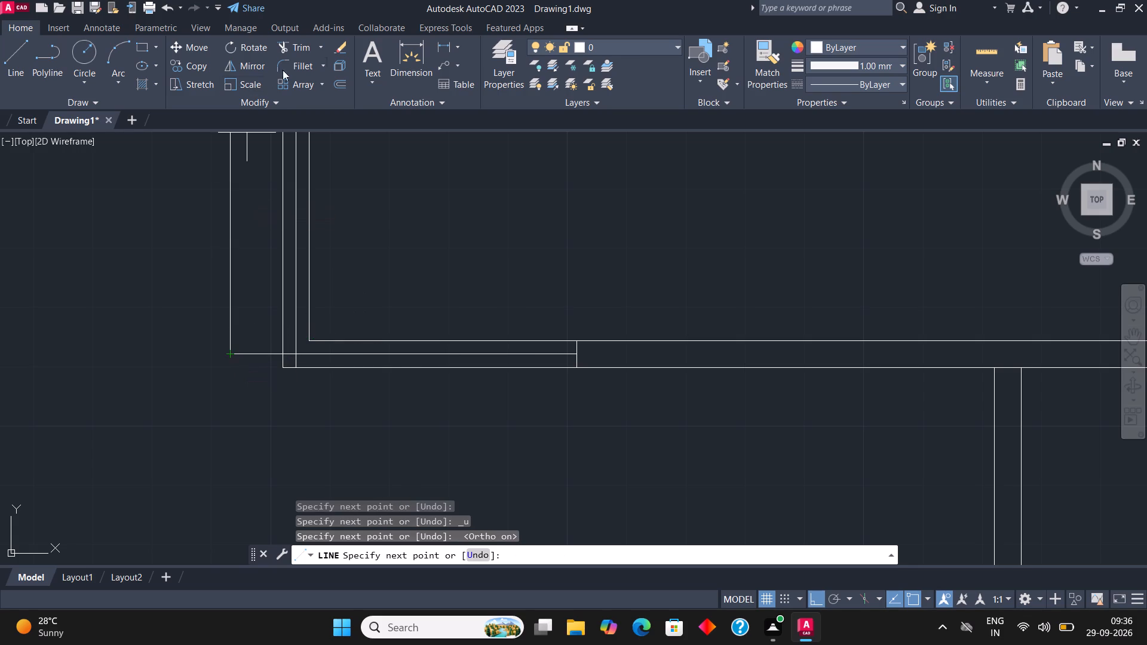
Trim the overhanging ends of both centre lines so they meet in an L at the corner window.
left_click(298, 52)
left_click_drag(271, 335, 271, 342)
left_click(262, 423)
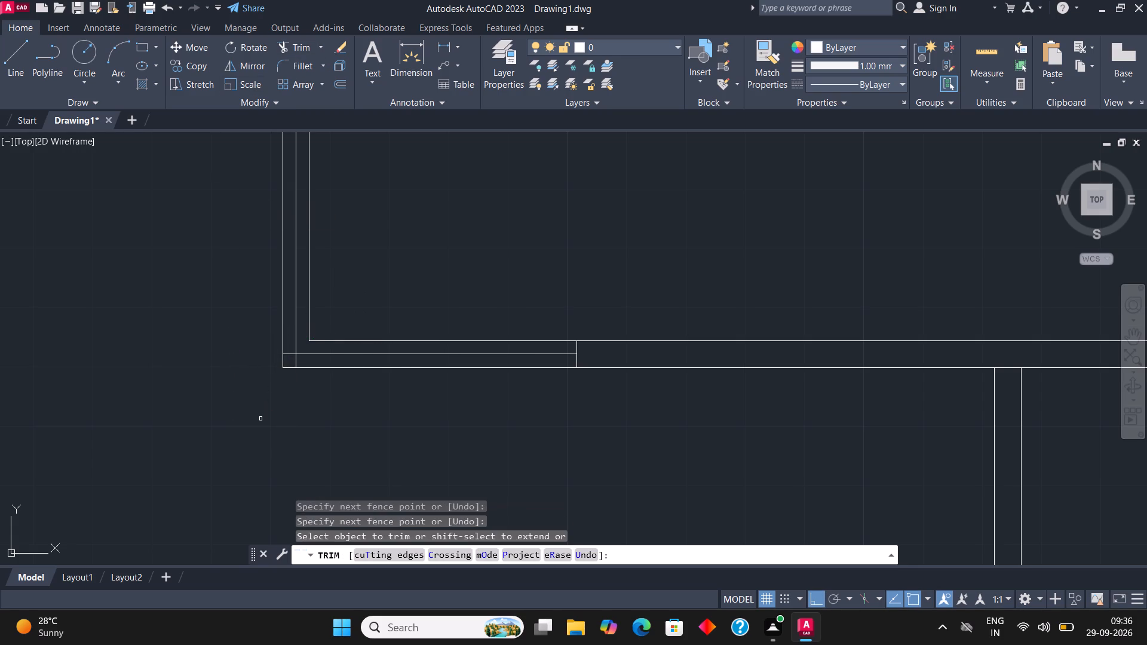
scroll(297, 361, "up", 2)
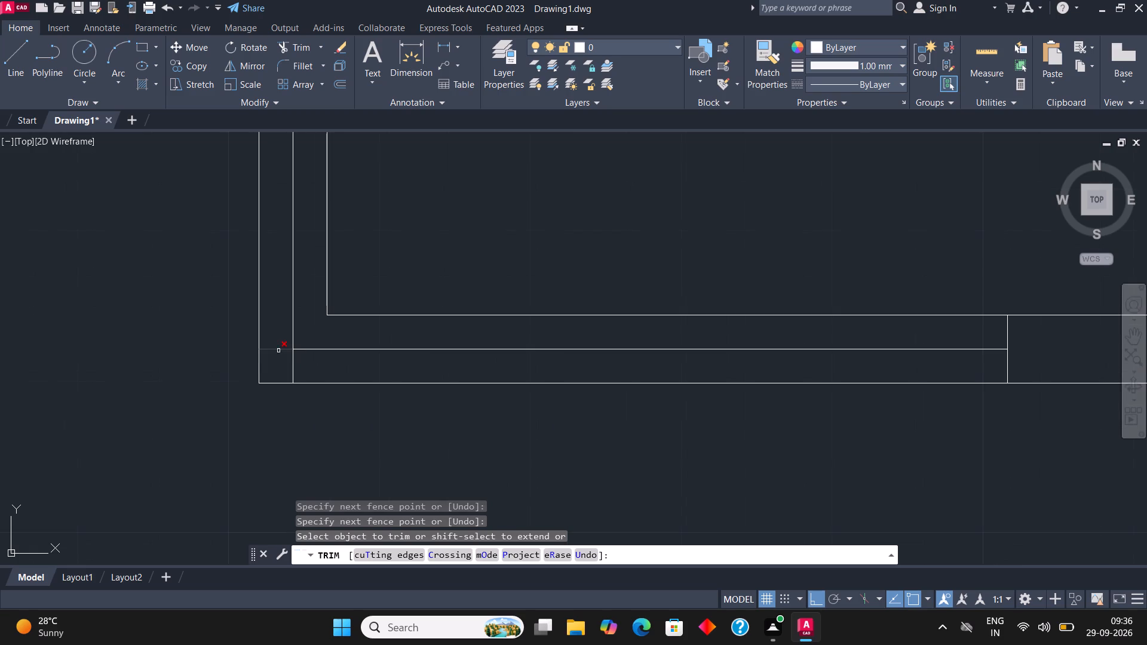
left_click(278, 349)
left_click(292, 371)
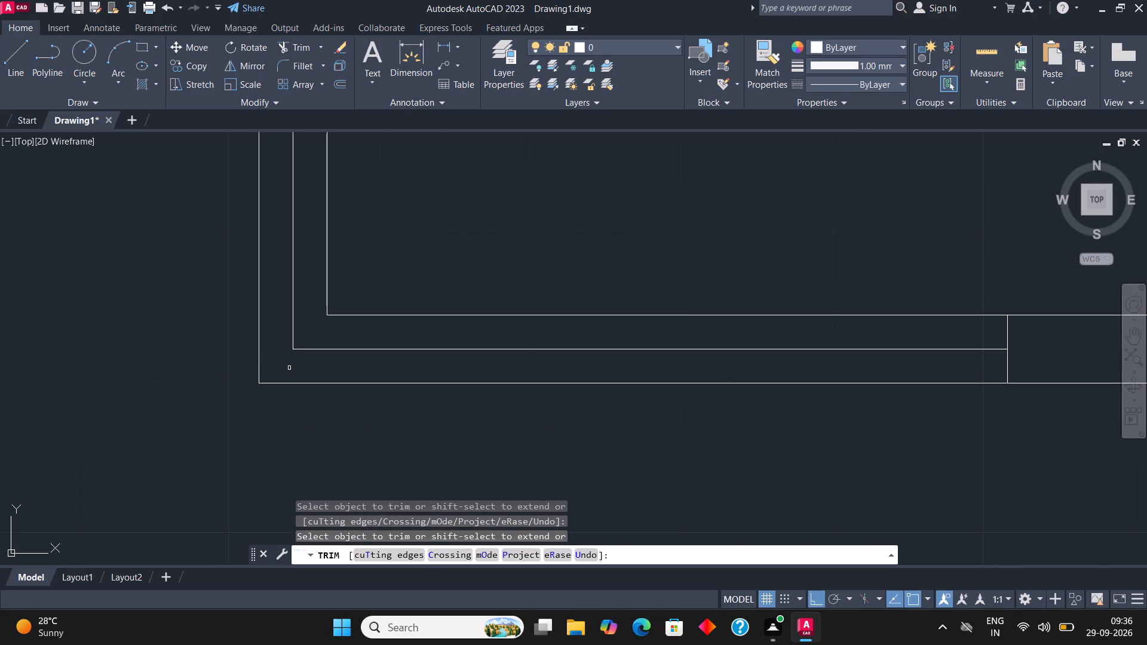
key("Escape")
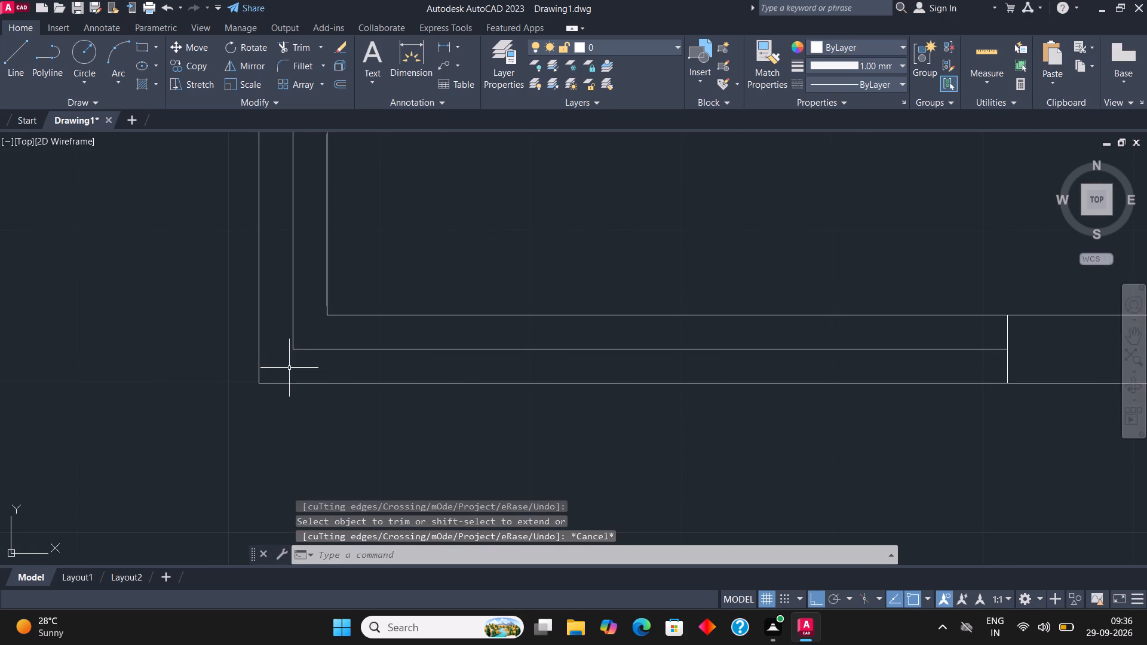
Draw a window with a horizontal centre line in the bottom outer wall of the small room at the plan's lower-right corner.
scroll(289, 368, "down", 3)
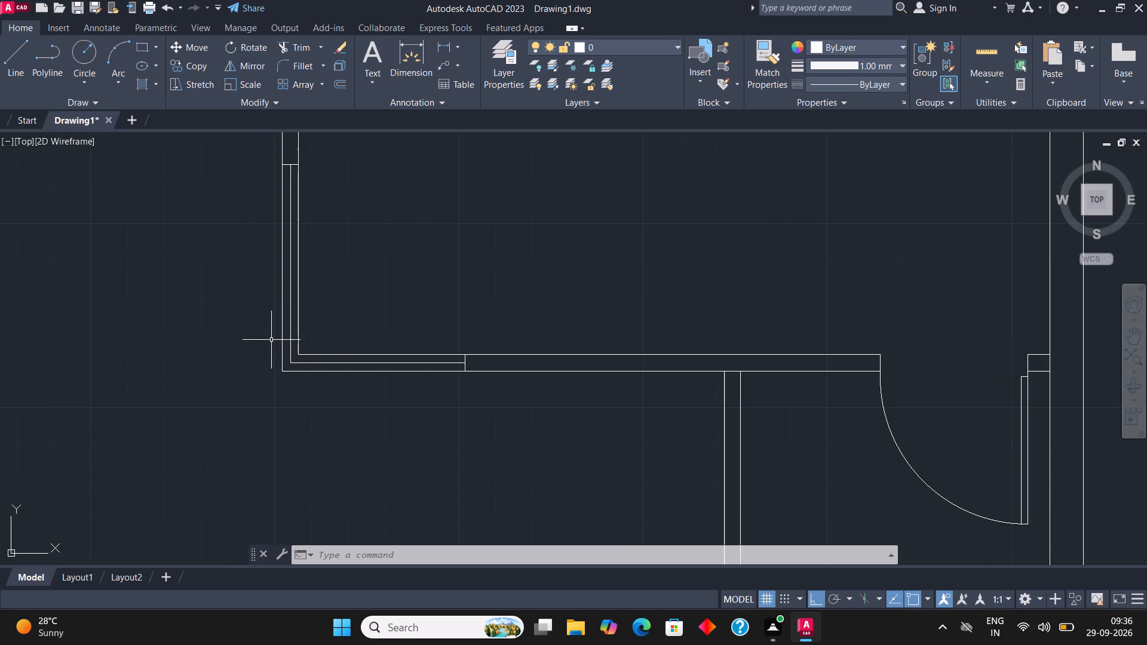
scroll(213, 318, "down", 1)
scroll(266, 332, "down", 1)
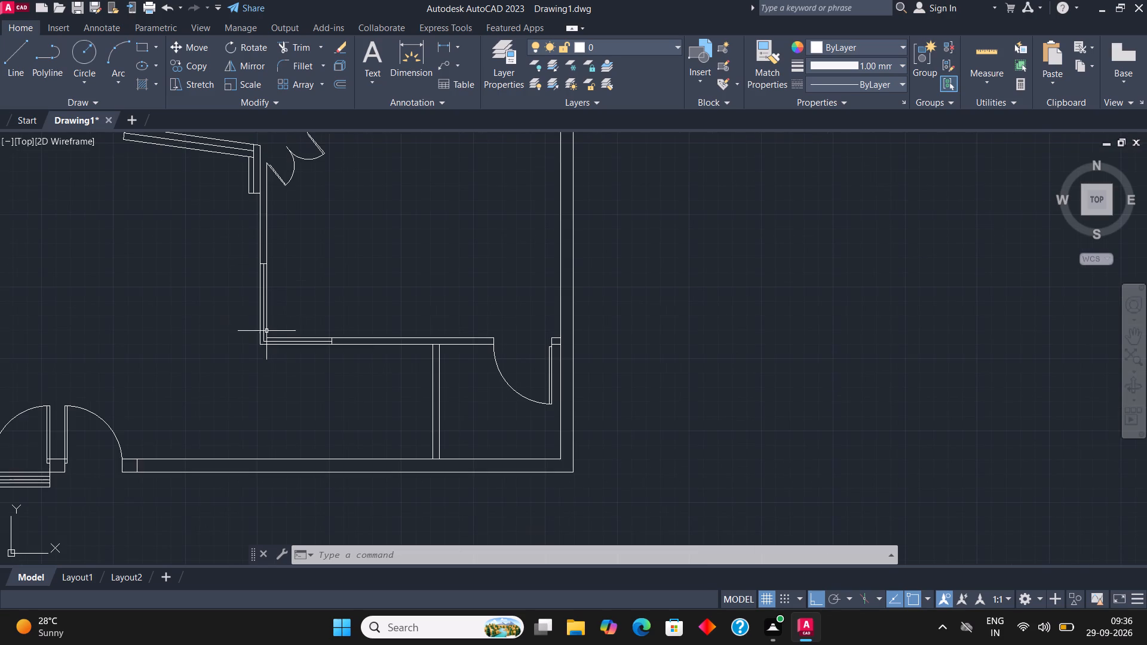
scroll(280, 308, "up", 2)
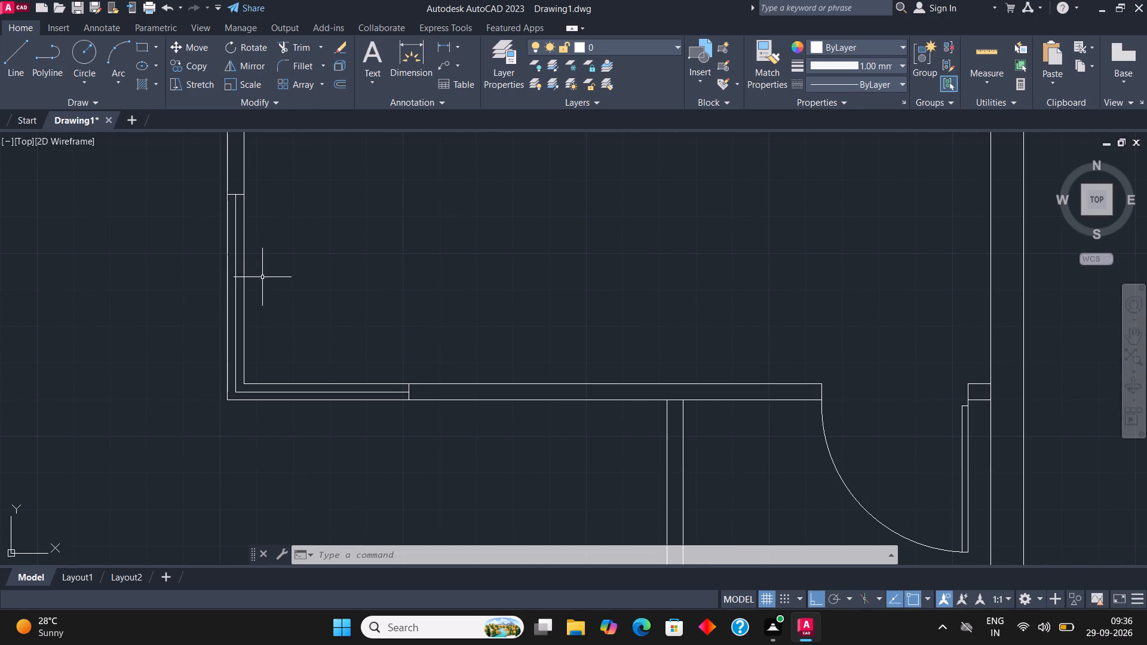
scroll(274, 306, "down", 2)
scroll(401, 306, "down", 1)
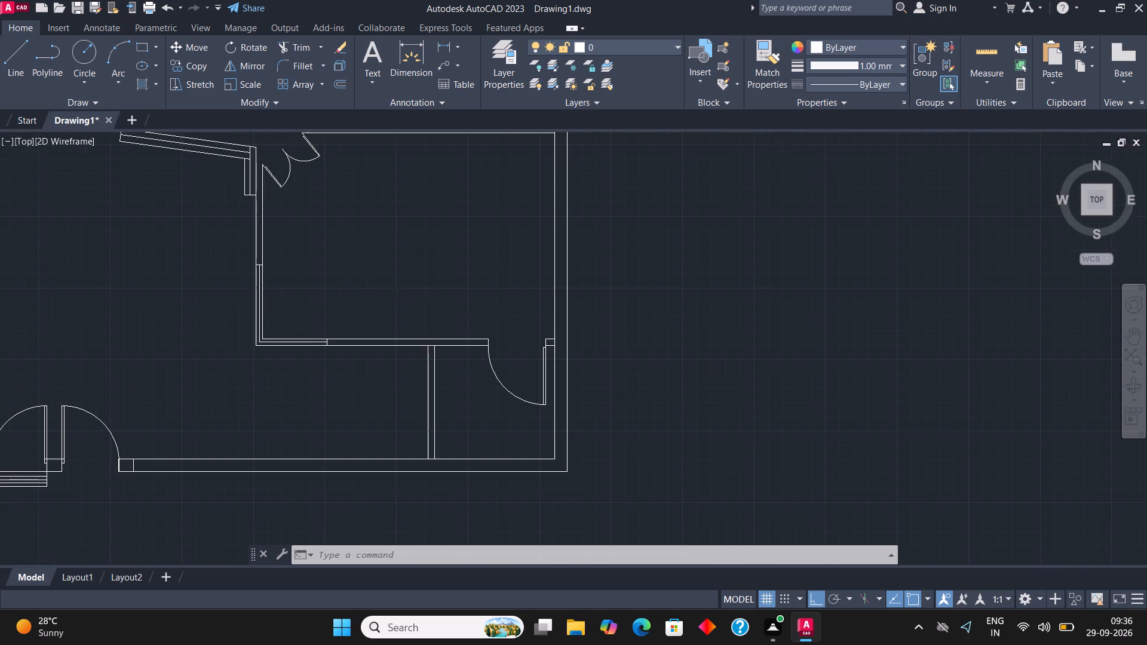
scroll(473, 409, "up", 4)
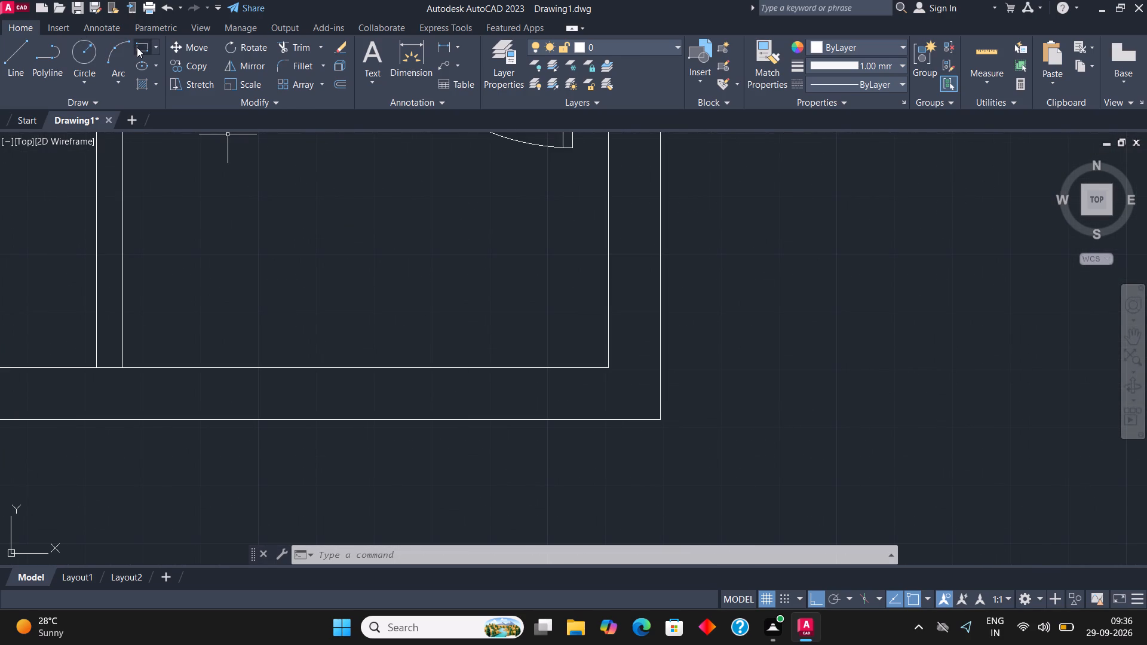
left_click(138, 45)
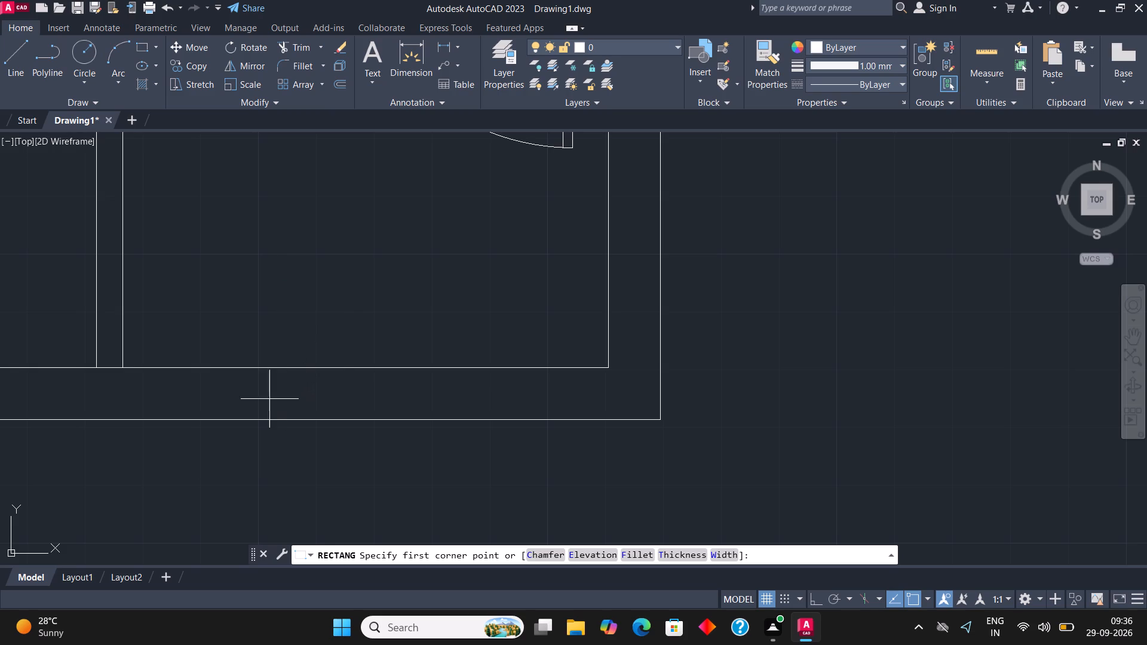
left_click(273, 365)
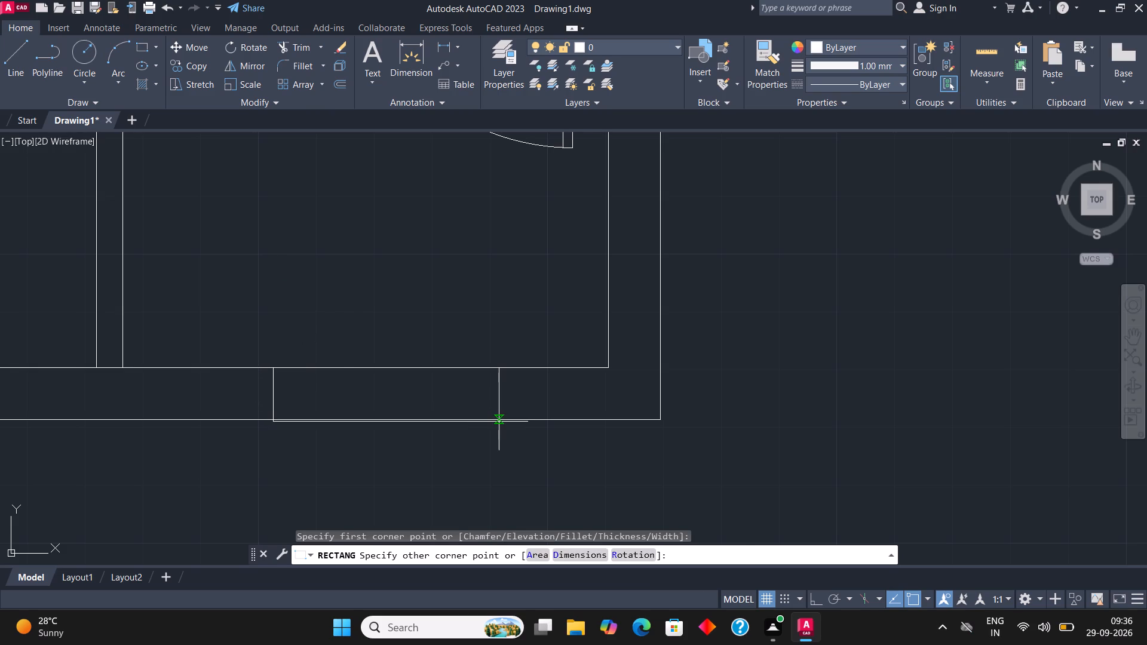
left_click(498, 422)
left_click(11, 44)
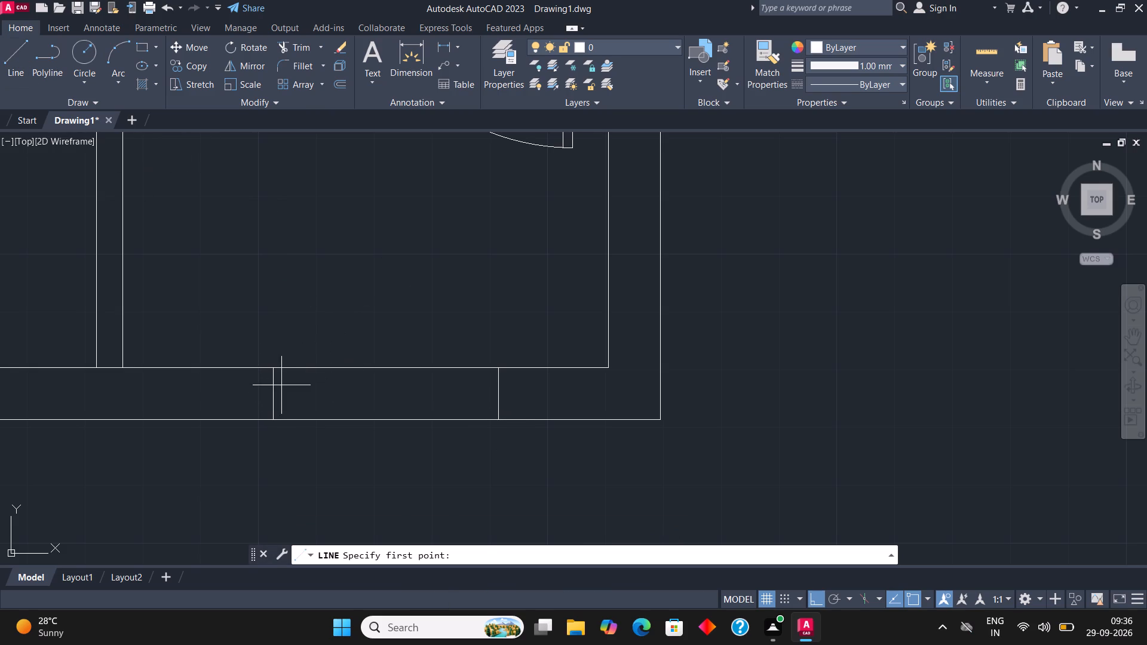
left_click(276, 393)
left_click(502, 394)
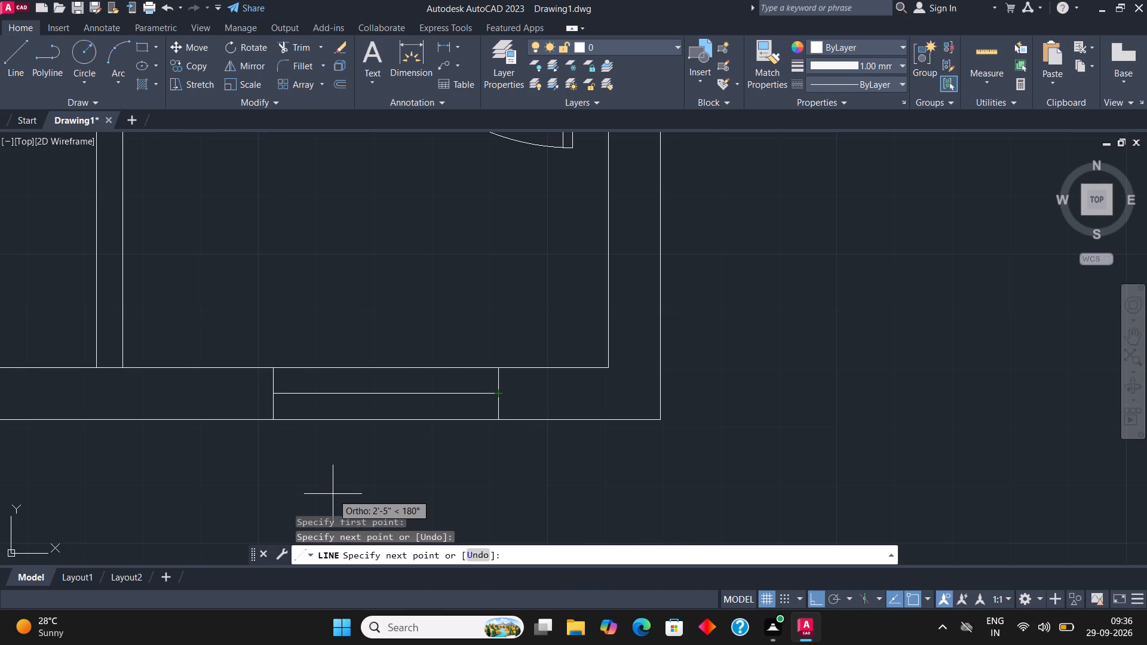
key("Escape")
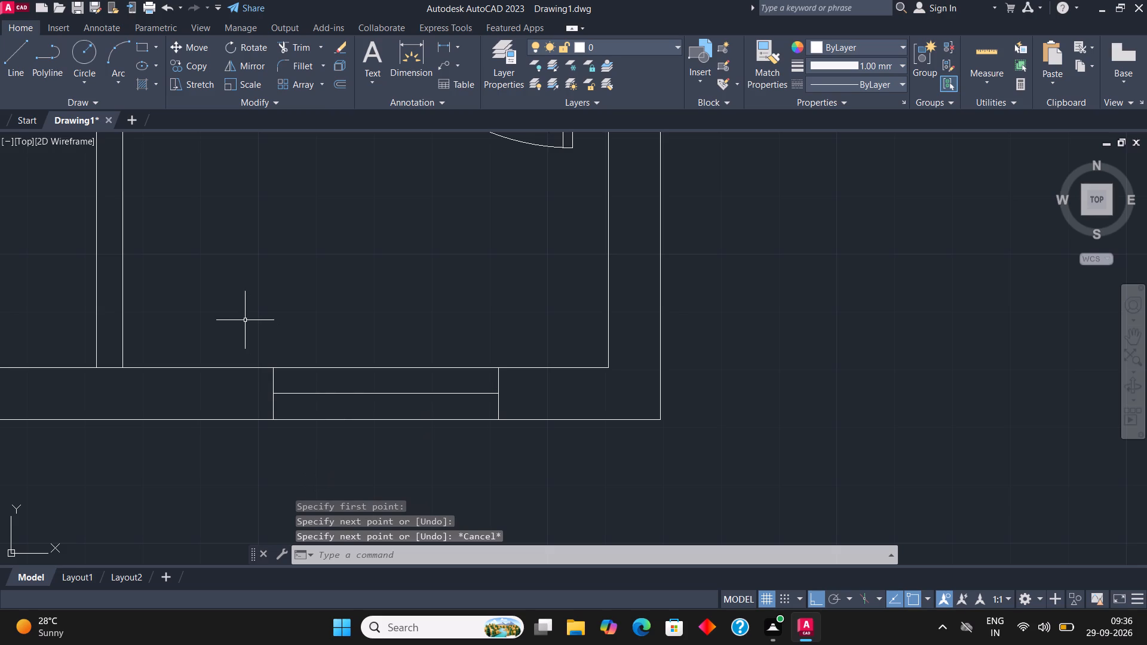
Draw a full-width window with a horizontal centre line in the bottom wall of the narrow room beside the plan's right outer wall.
scroll(254, 325, "down", 4)
scroll(372, 360, "down", 2)
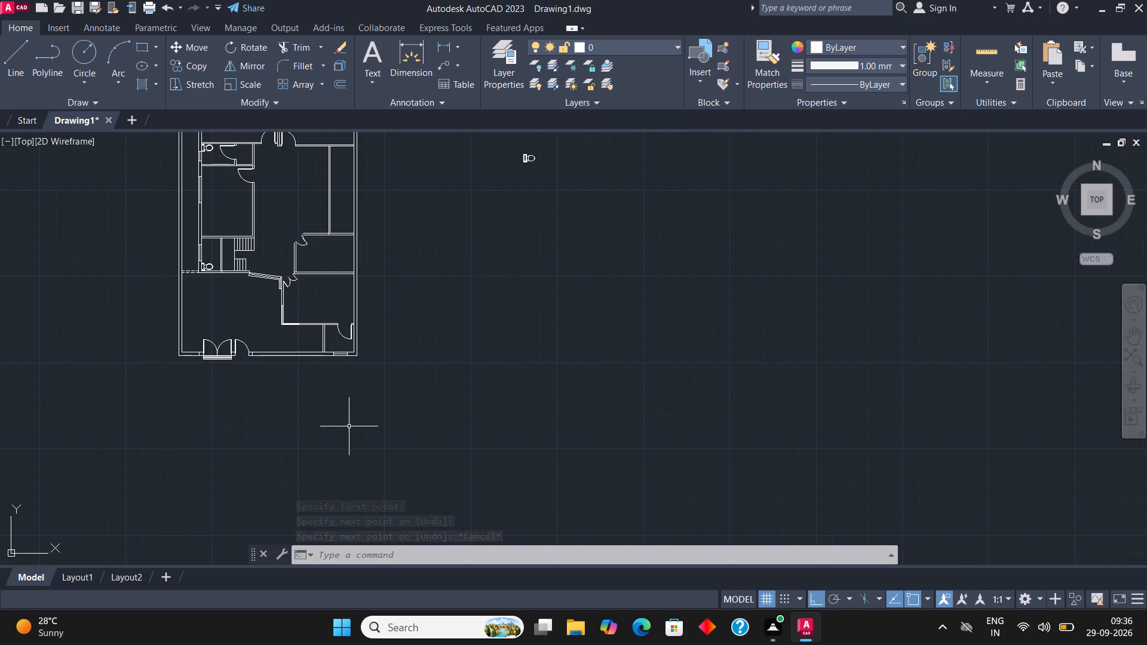
scroll(348, 431, "down", 1)
scroll(346, 317, "up", 3)
scroll(338, 244, "up", 4)
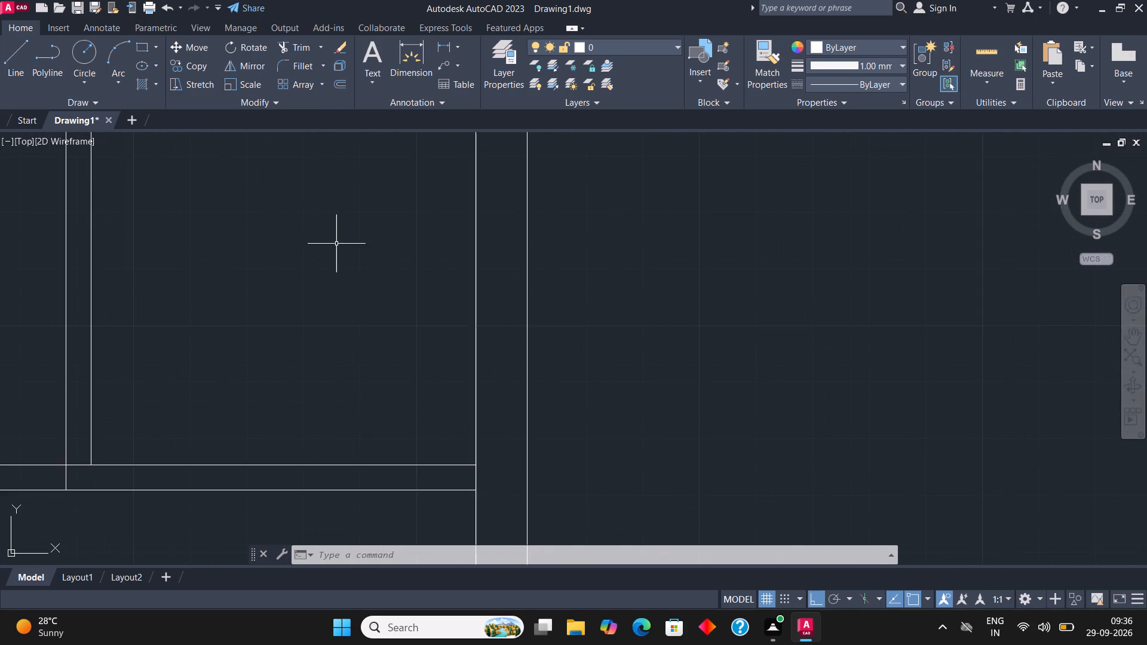
scroll(335, 247, "down", 1)
left_click(139, 42)
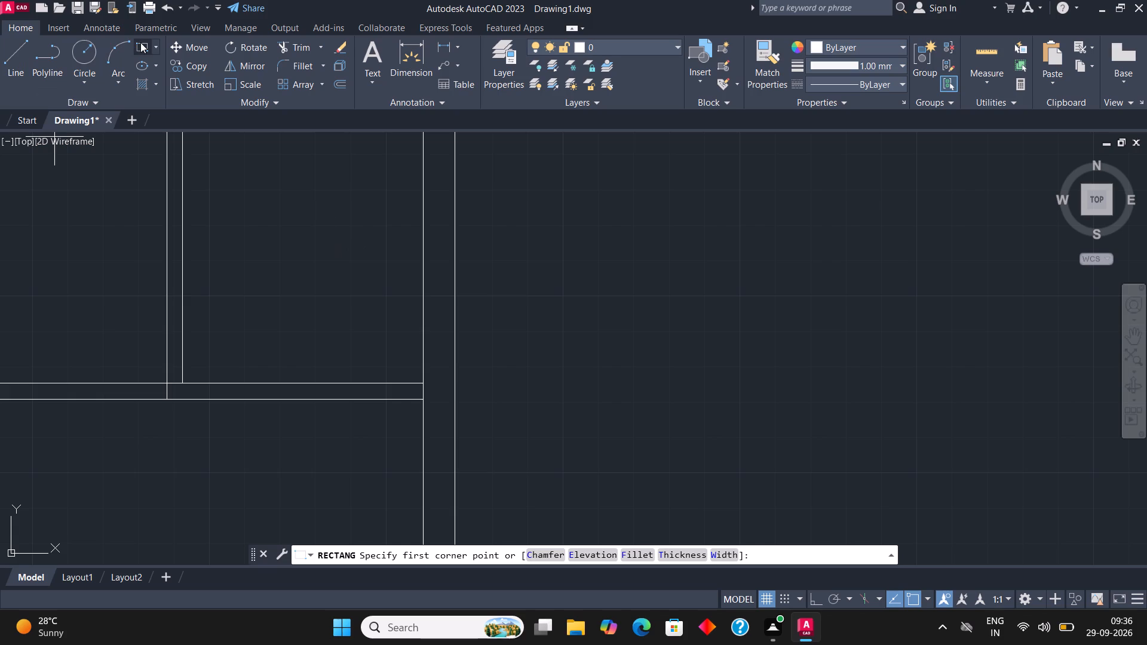
left_click(186, 380)
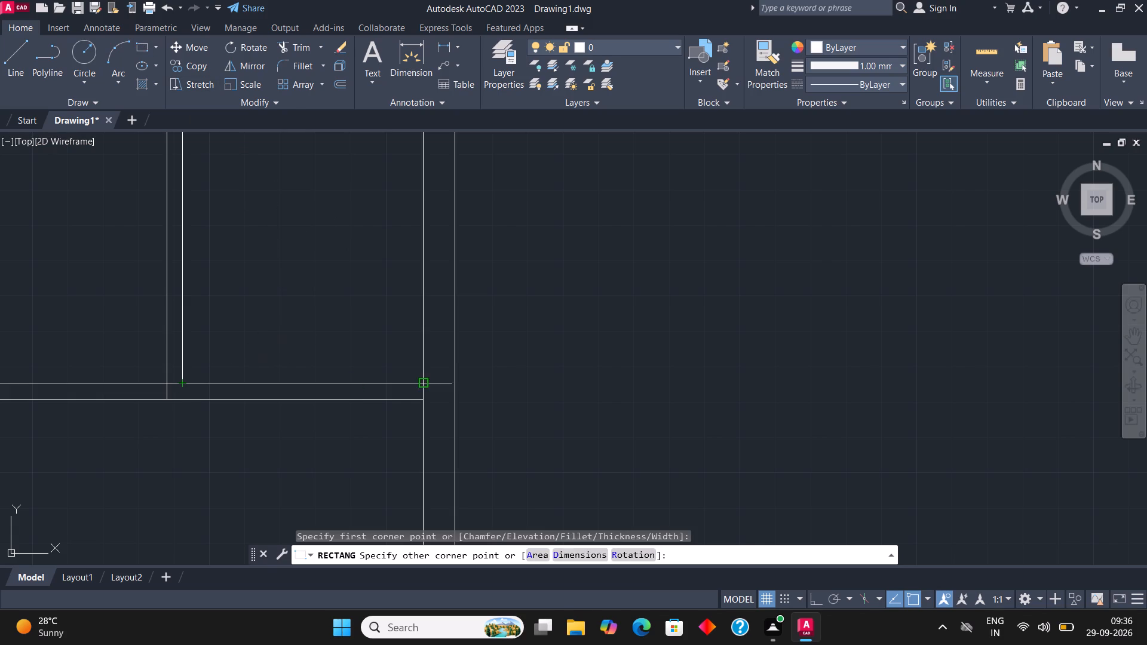
left_click(425, 403)
left_click(11, 56)
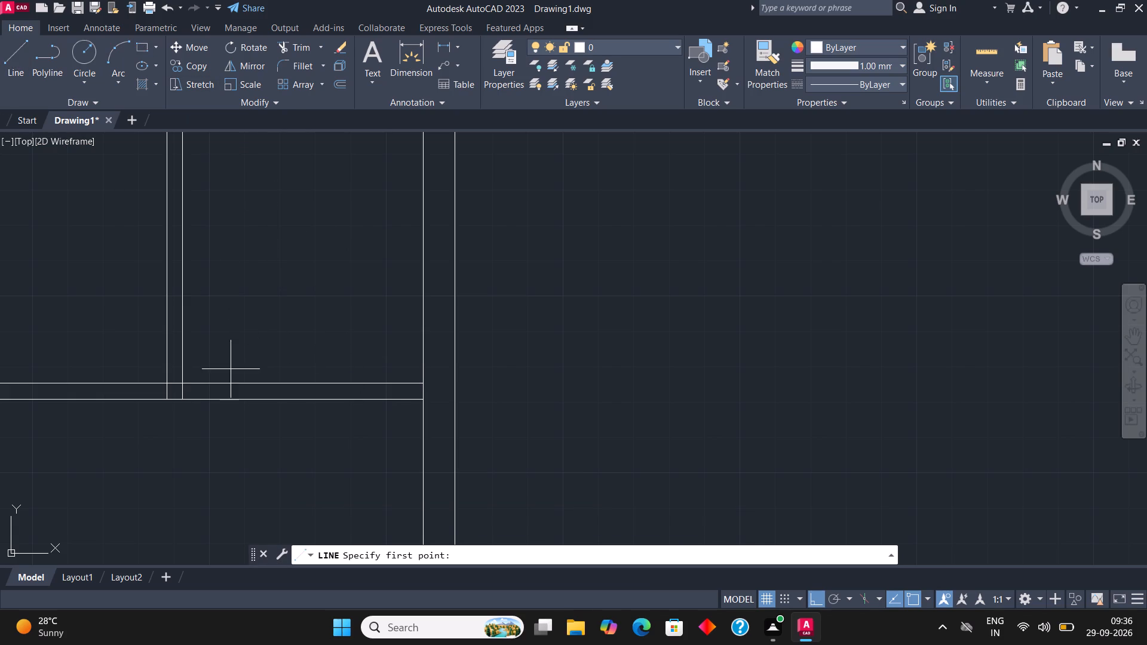
left_click(186, 392)
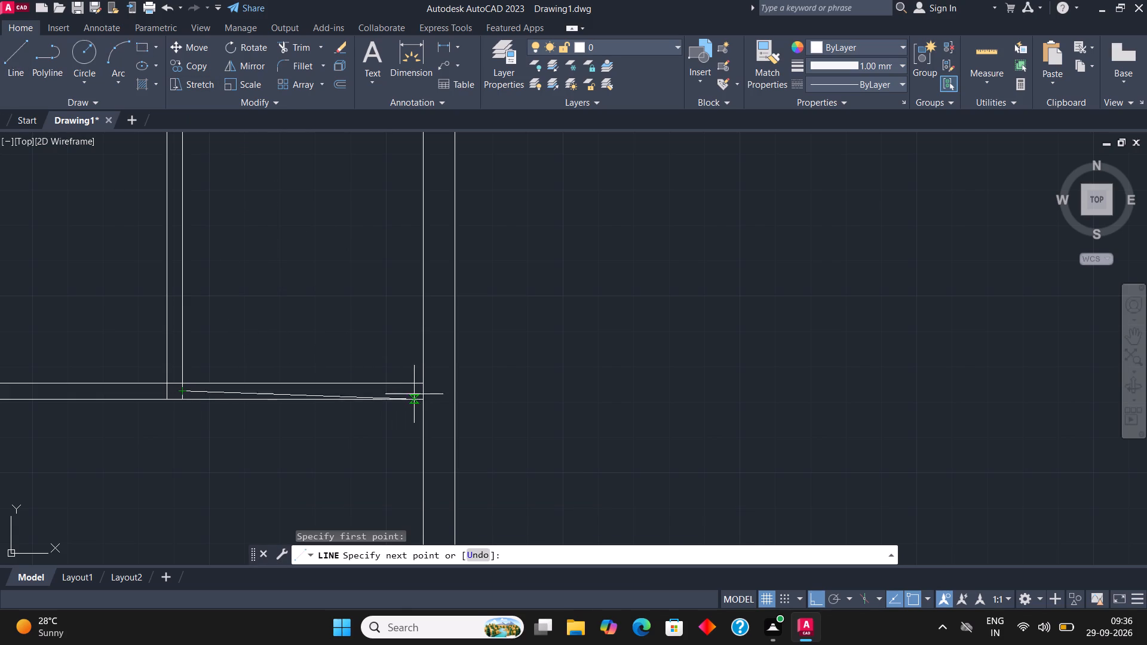
left_click(425, 392)
key("Escape")
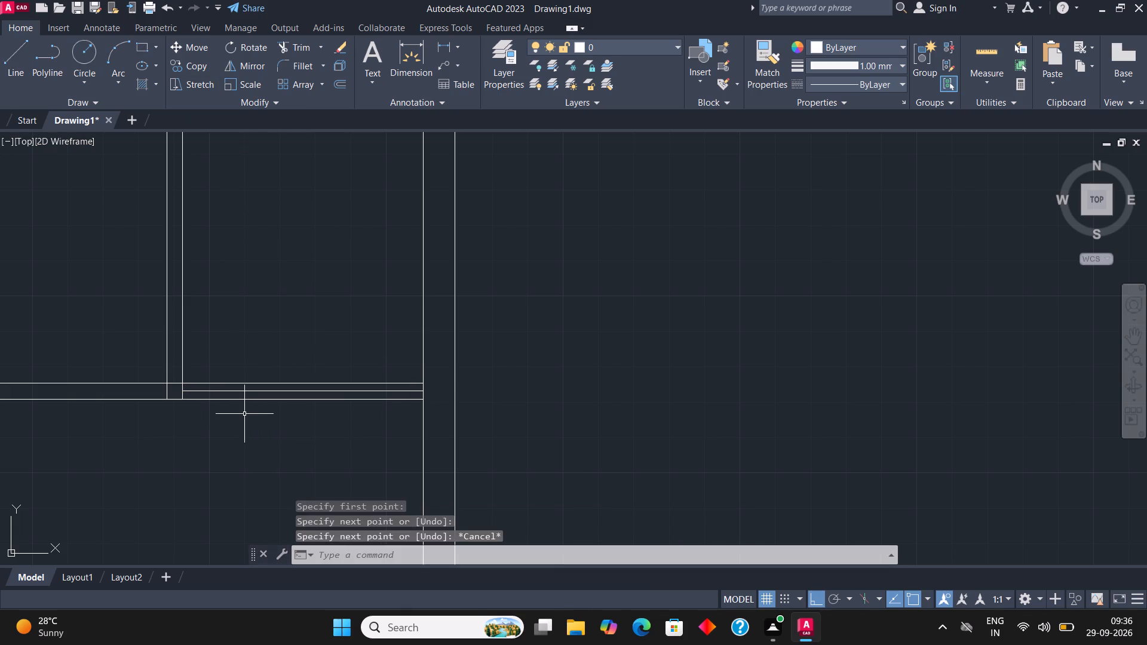
Trim the leftover vertical line crossing the wall junction beside the narrow room's bottom window.
left_click(296, 47)
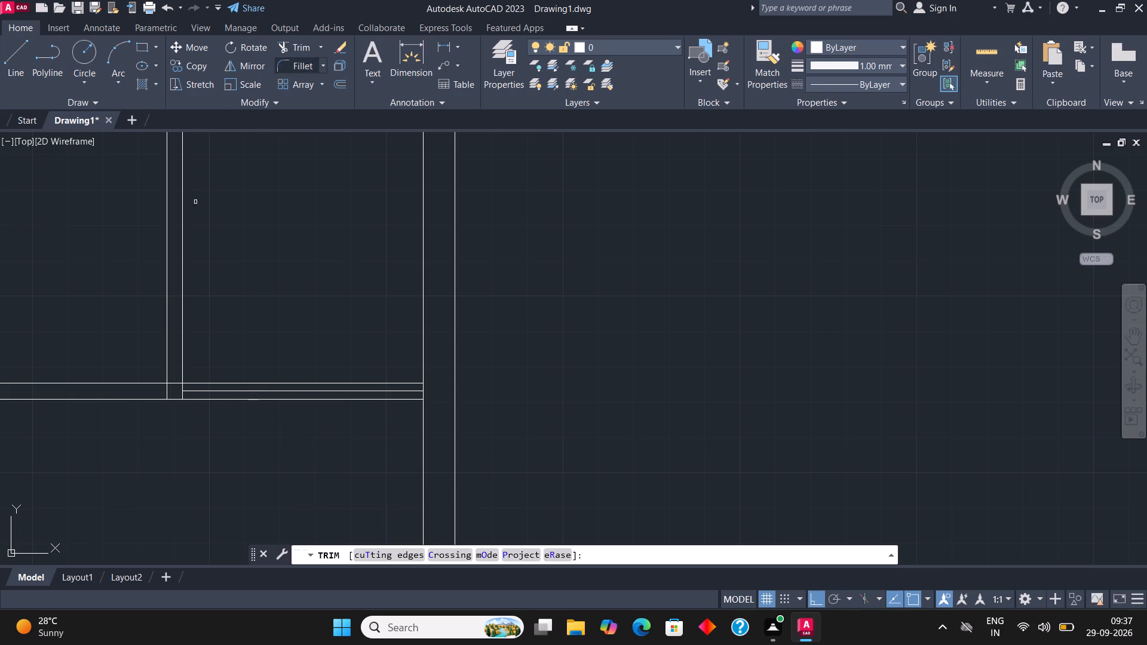
left_click(166, 396)
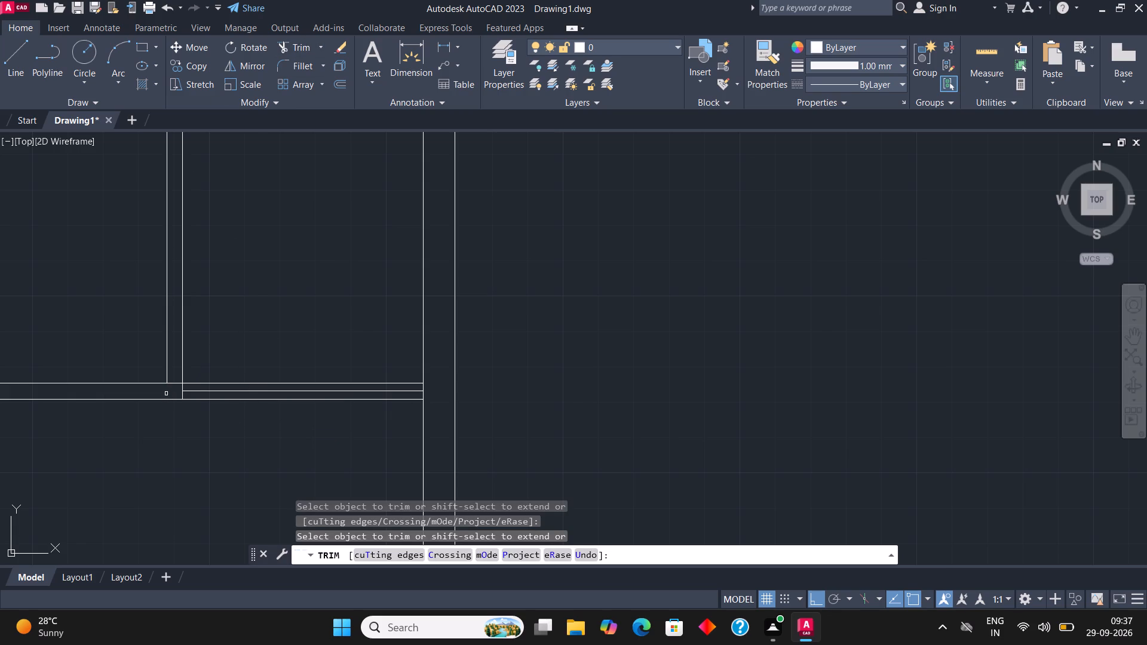
key("Escape")
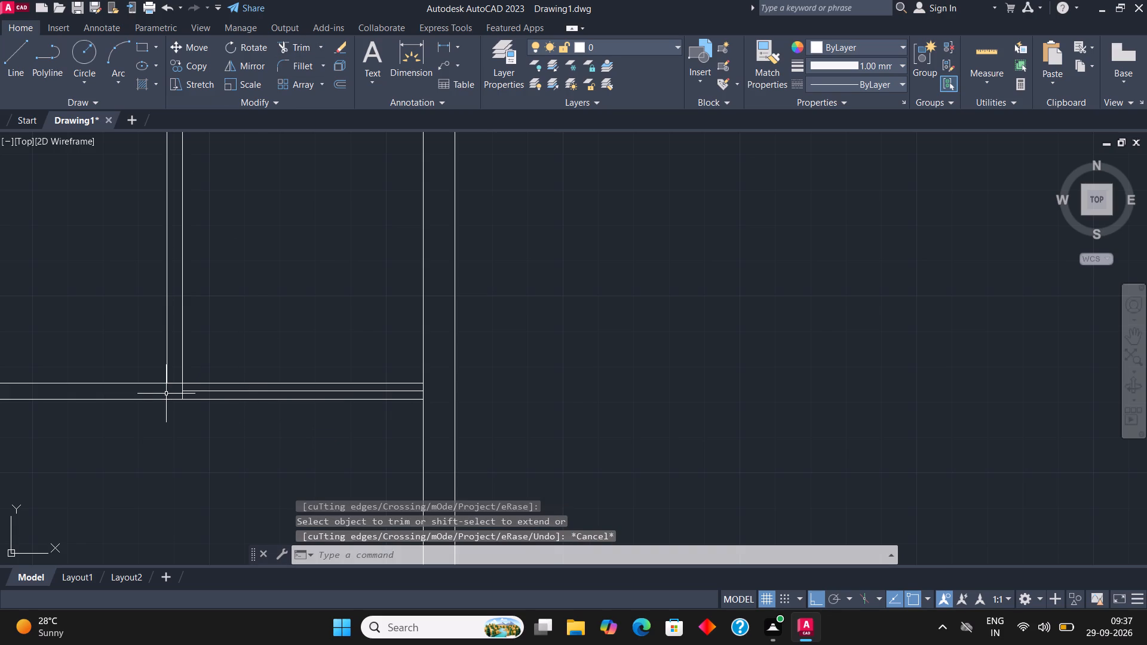
Draw a window with a vertical centre line in the middle of the narrow room's left partition wall.
scroll(174, 506, "down", 3)
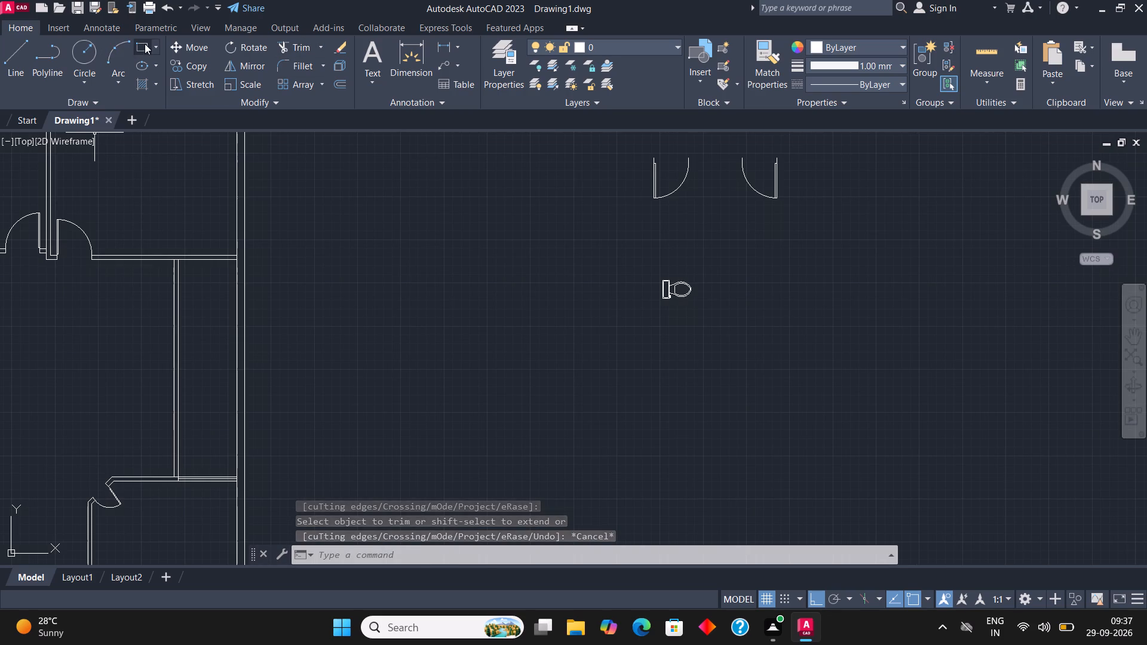
left_click(145, 44)
scroll(529, 285, "down", 2)
scroll(404, 317, "up", 3)
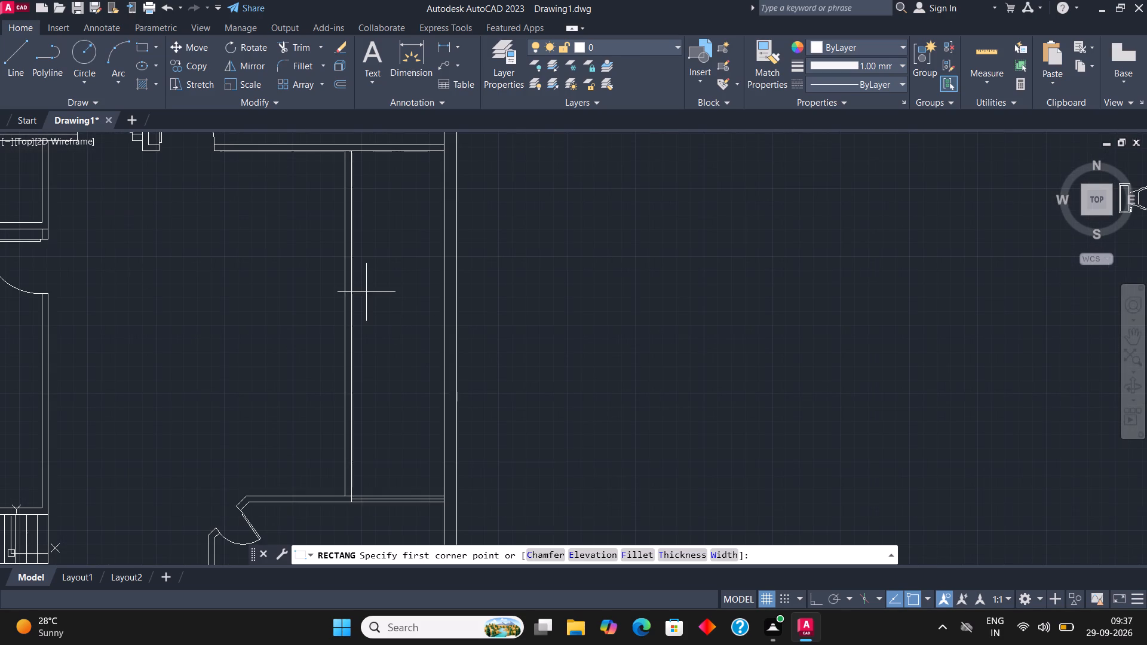
left_click(344, 265)
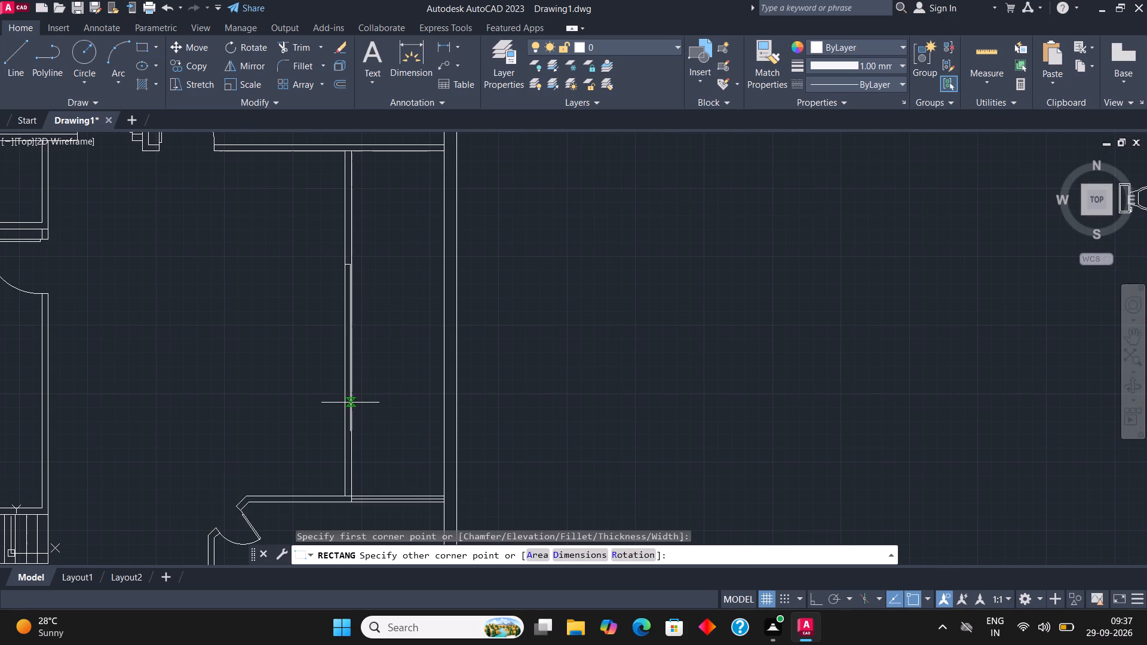
left_click(352, 398)
left_click(23, 56)
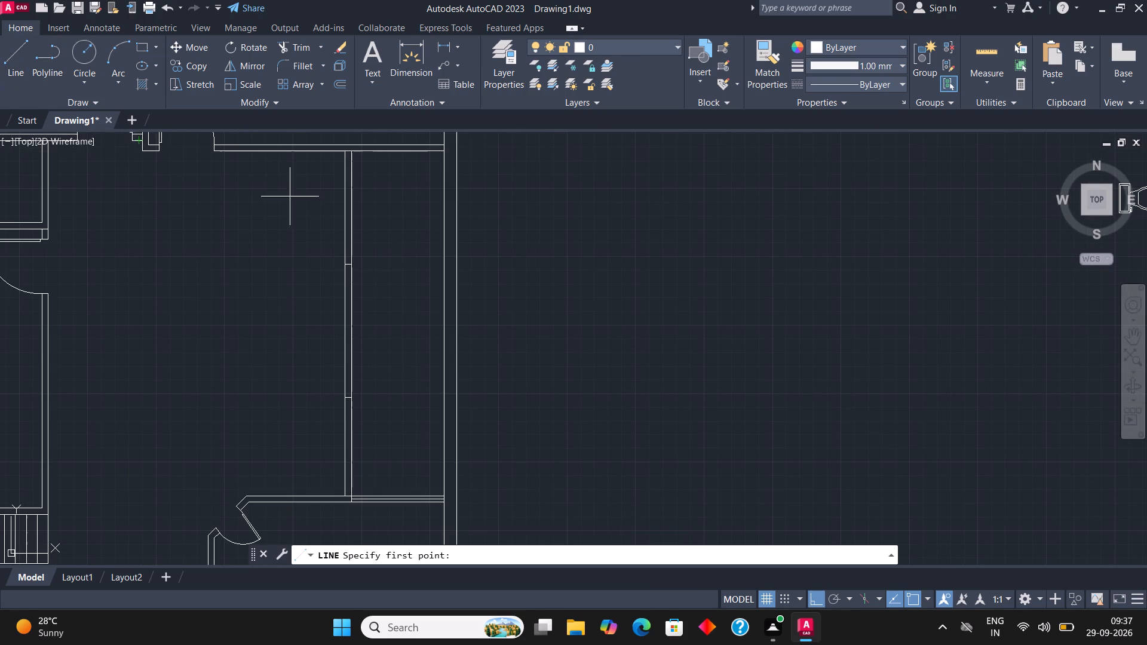
scroll(348, 266, "up", 3)
left_click(345, 261)
scroll(346, 257, "down", 3)
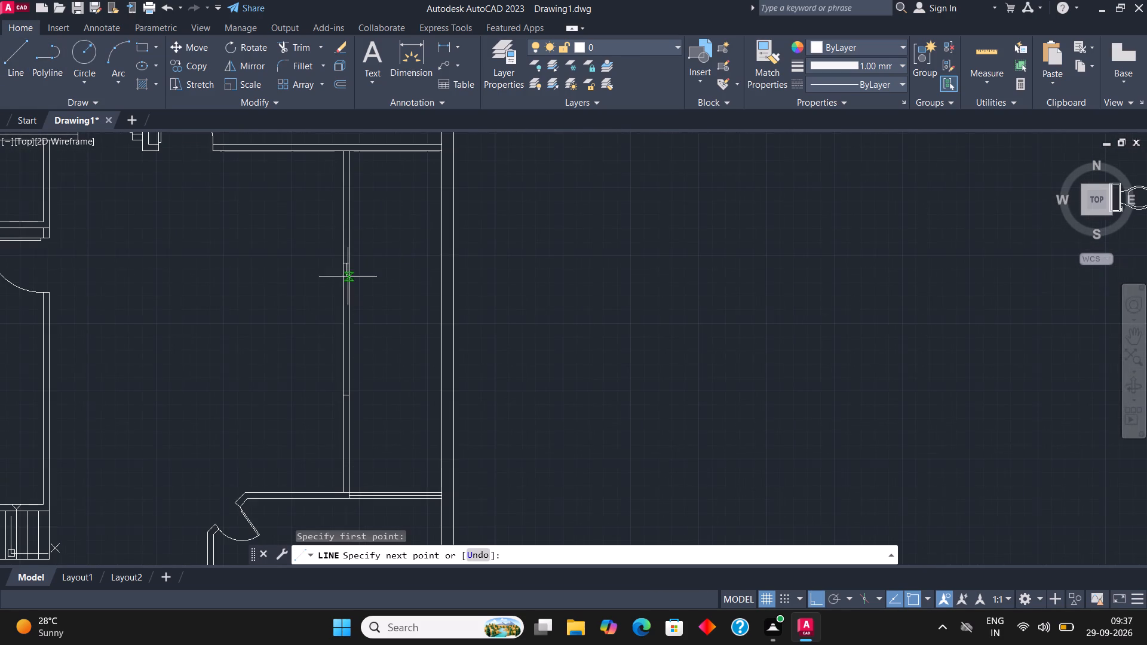
scroll(351, 408, "up", 4)
left_click(307, 325)
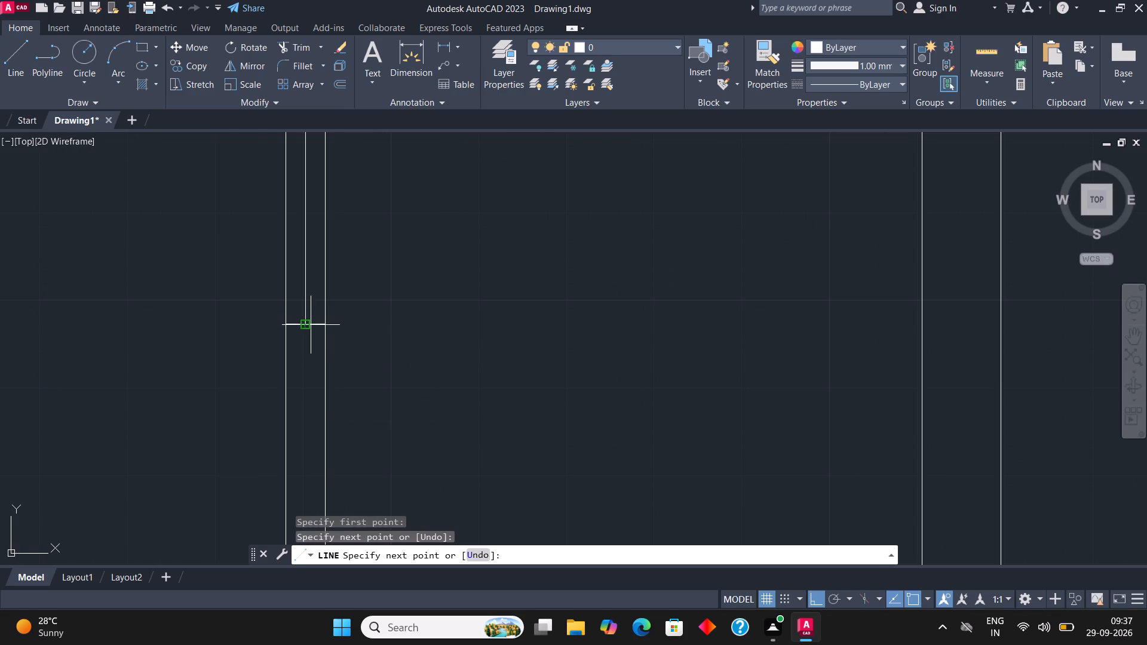
key("Escape")
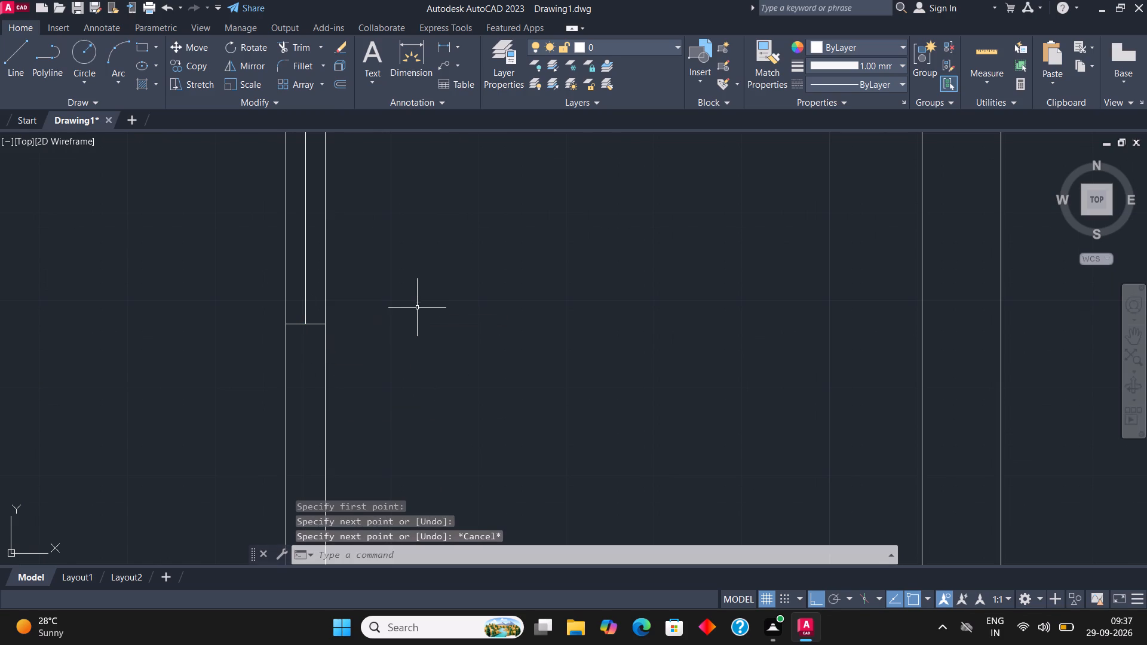
Copy the narrow room's bottom window, with its centre line, to the room's top wall at the outer wall's inner face.
scroll(360, 414, "down", 3)
scroll(367, 281, "down", 2)
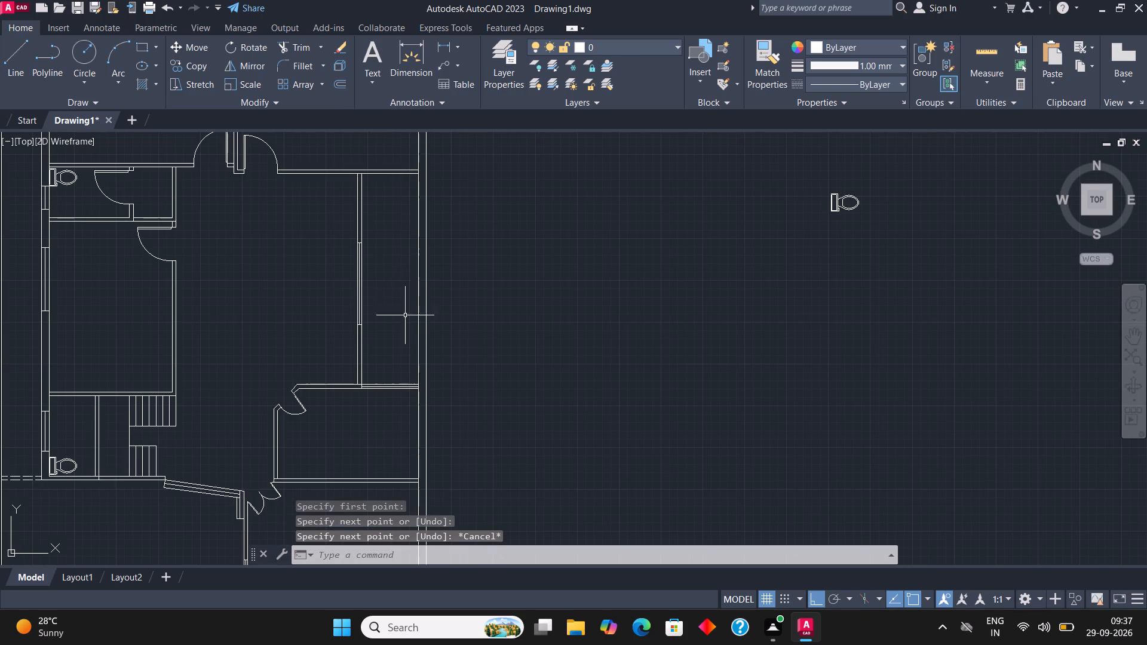
scroll(388, 385, "up", 3)
left_click(268, 407)
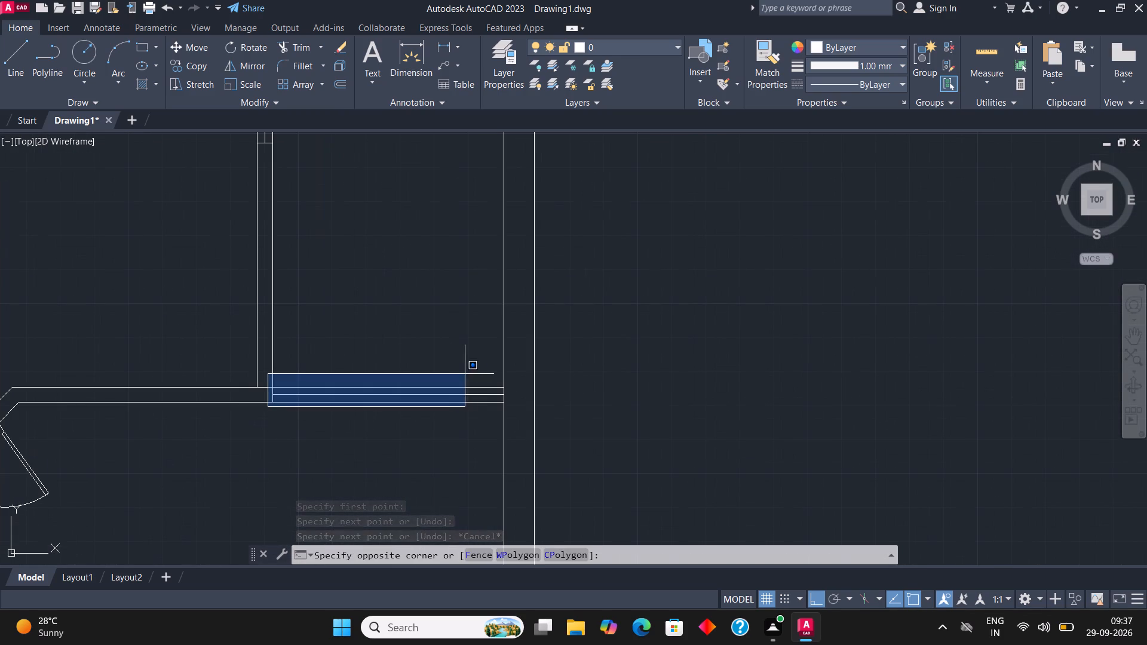
left_click(507, 378)
left_click(191, 73)
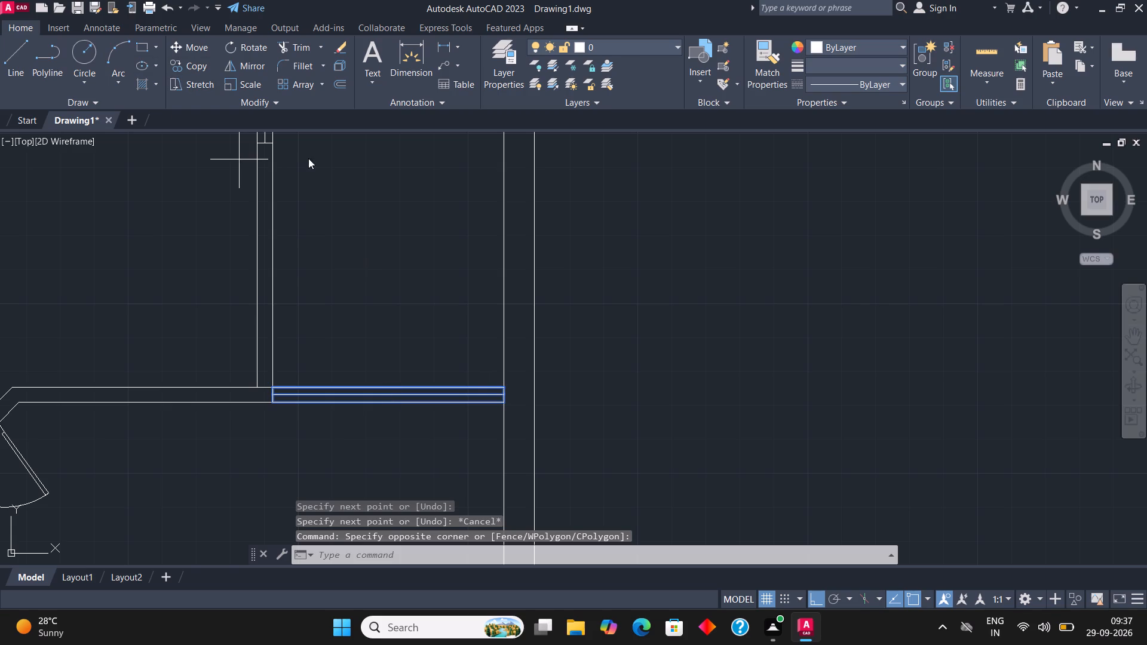
left_click(507, 385)
scroll(510, 438, "down", 4)
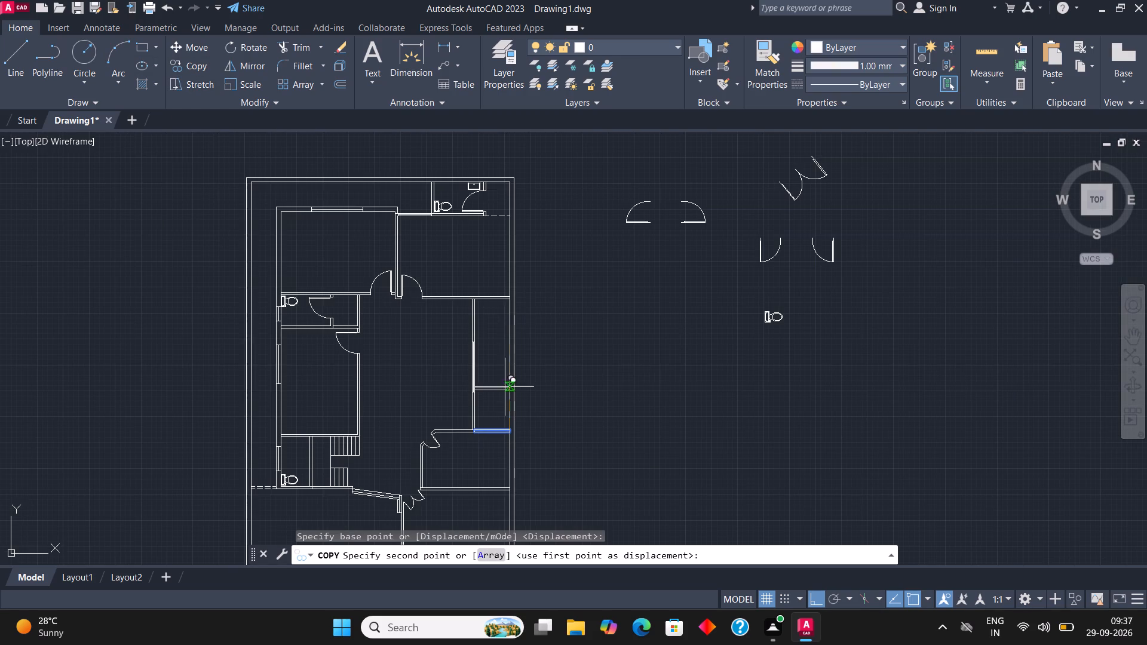
scroll(508, 299, "up", 5)
left_click(484, 275)
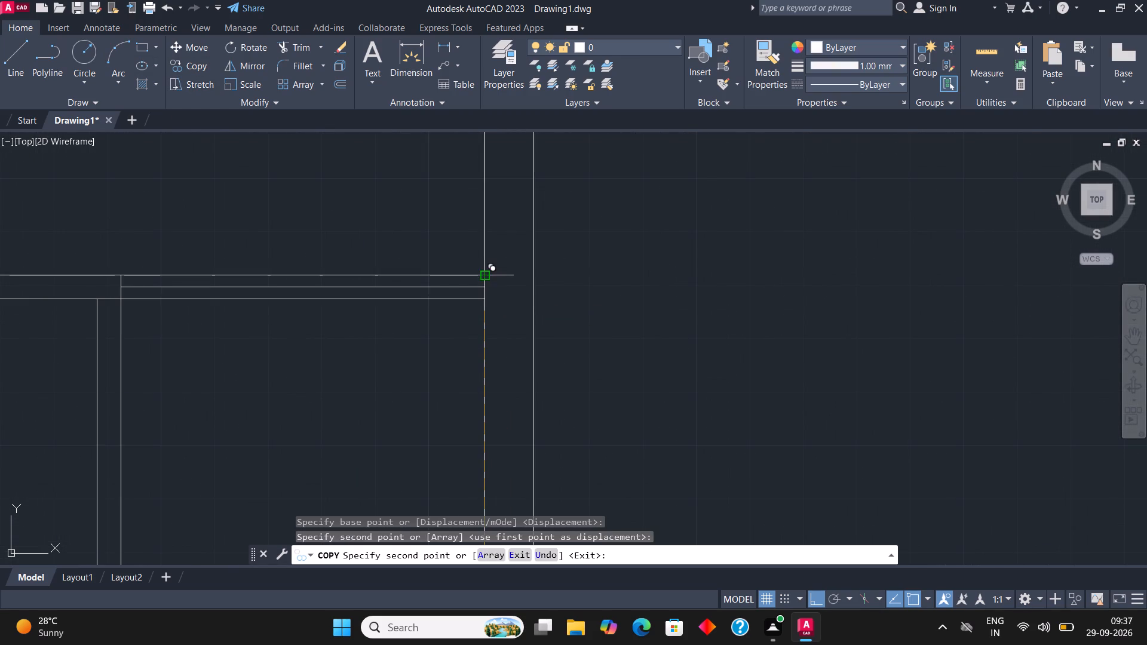
key("Escape")
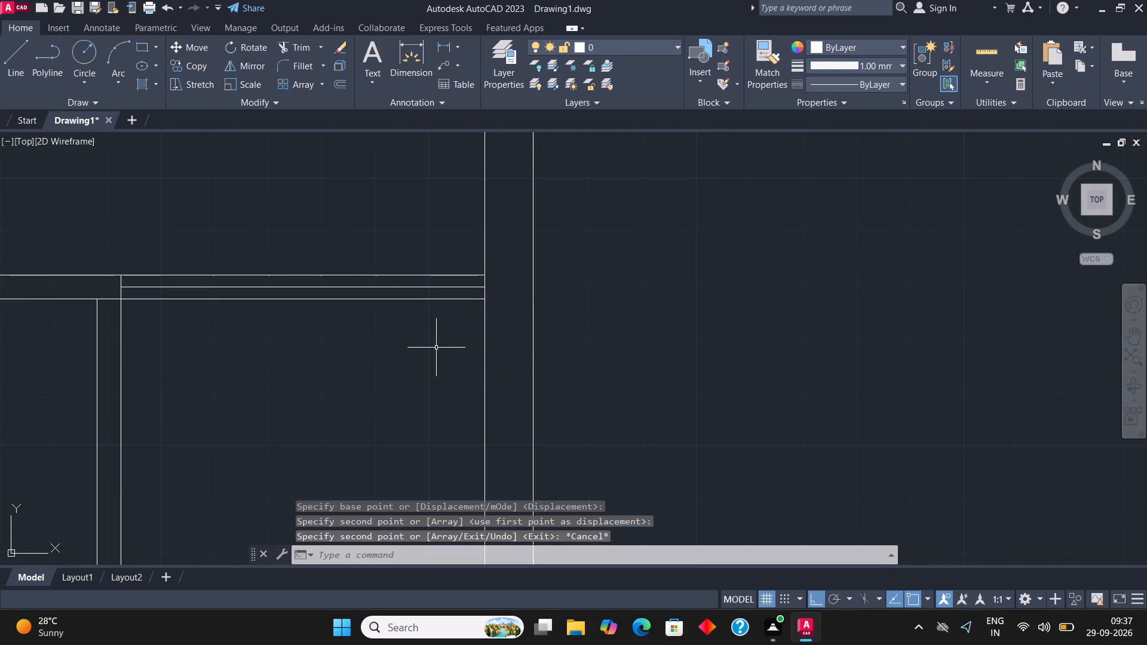
Draw a window with a vertical centre line in the left wall of the plan's upper-right toilet, behind the toilet fixture.
scroll(512, 334, "down", 4)
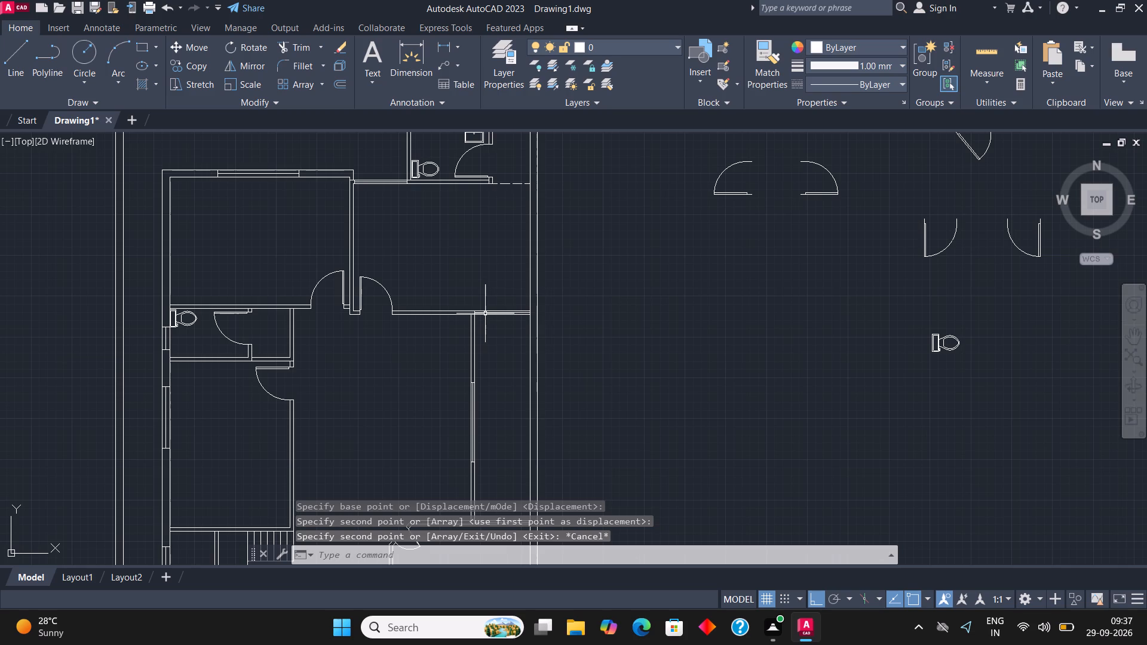
scroll(480, 373, "down", 1)
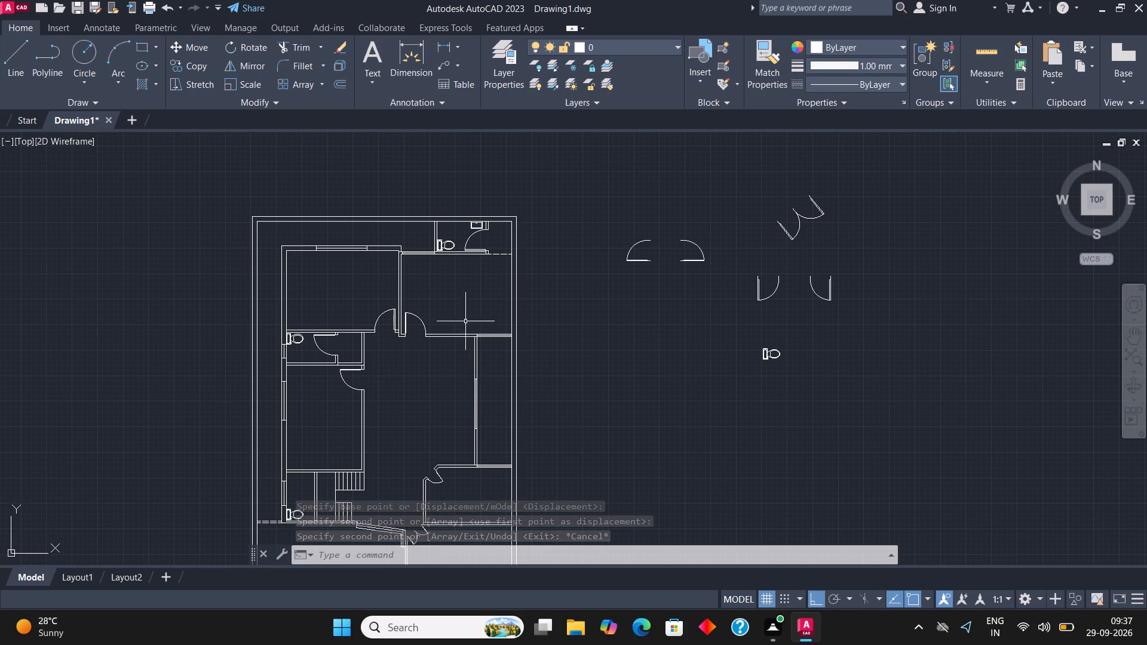
scroll(450, 202, "up", 2)
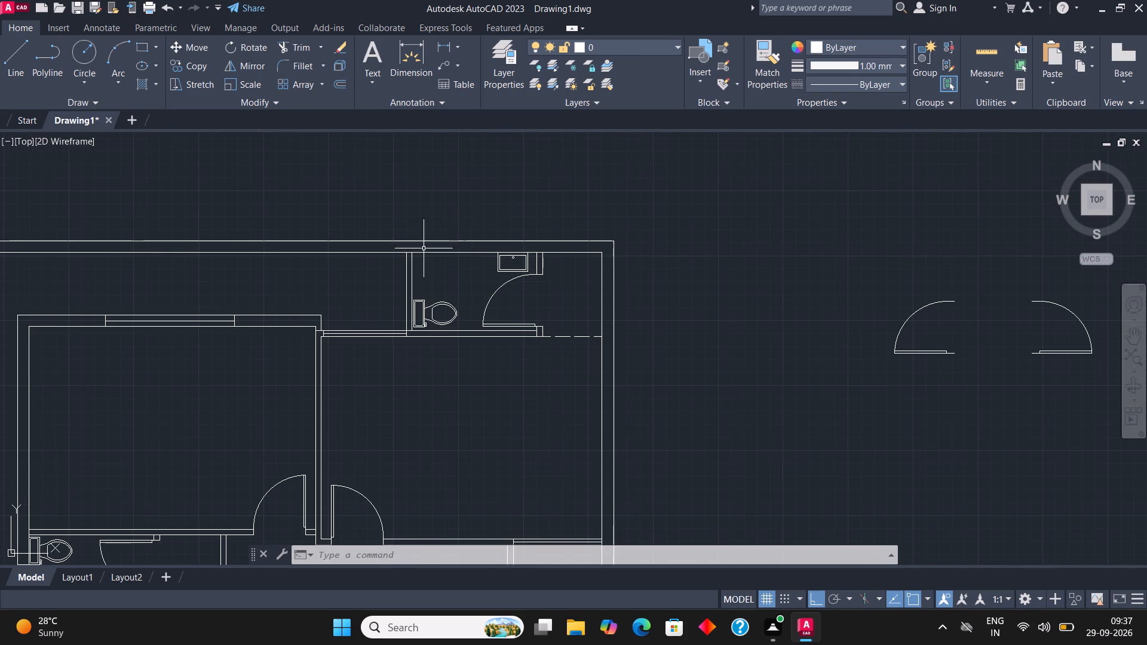
scroll(424, 248, "up", 1)
scroll(416, 350, "up", 2)
left_click(144, 53)
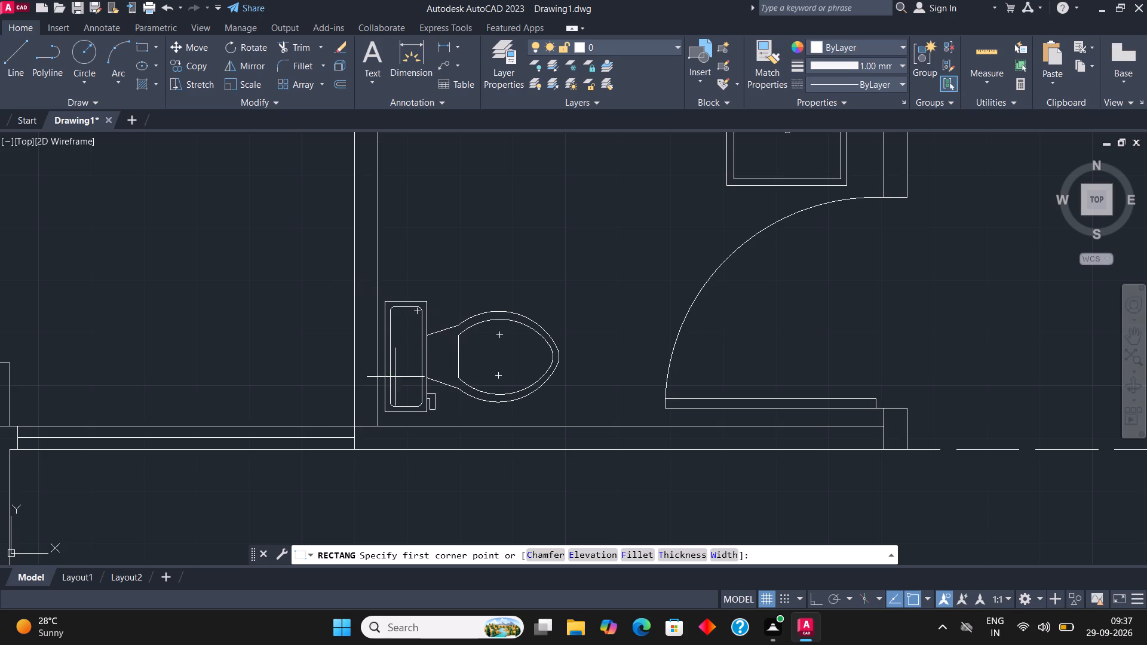
scroll(360, 424, "up", 2)
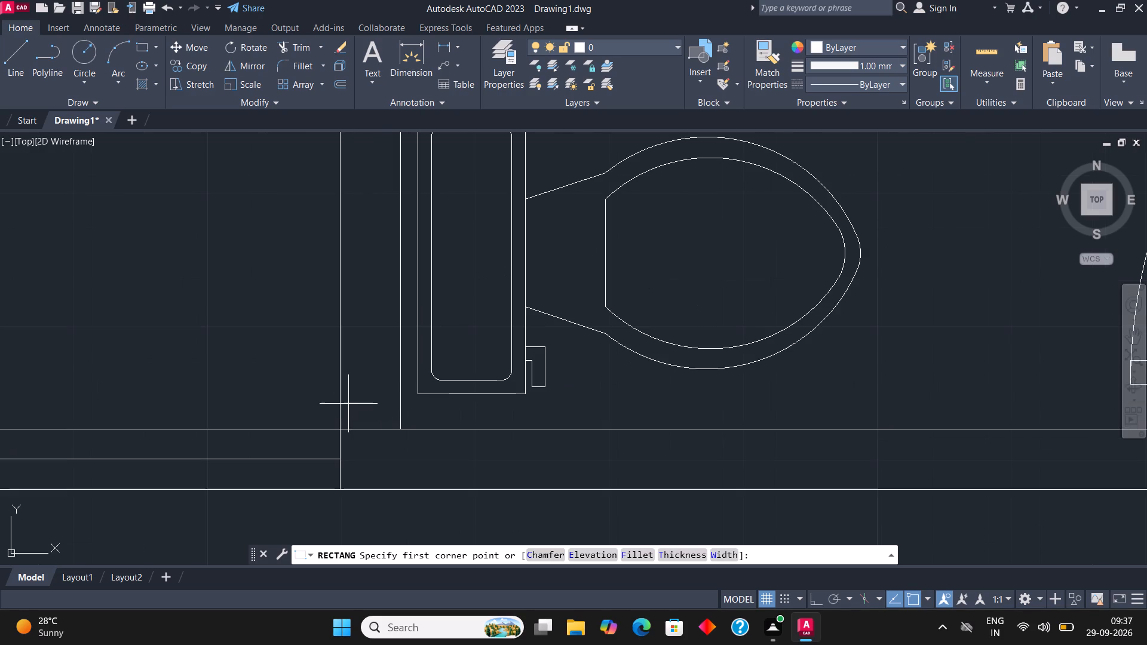
left_click(340, 394)
scroll(340, 396, "down", 2)
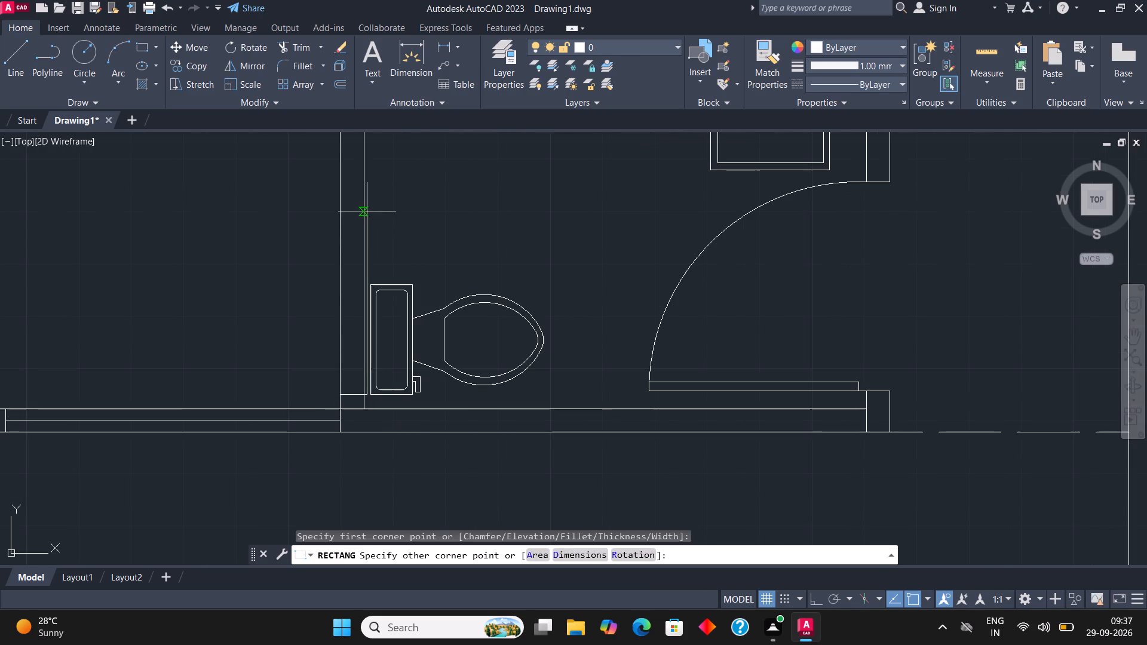
left_click(362, 245)
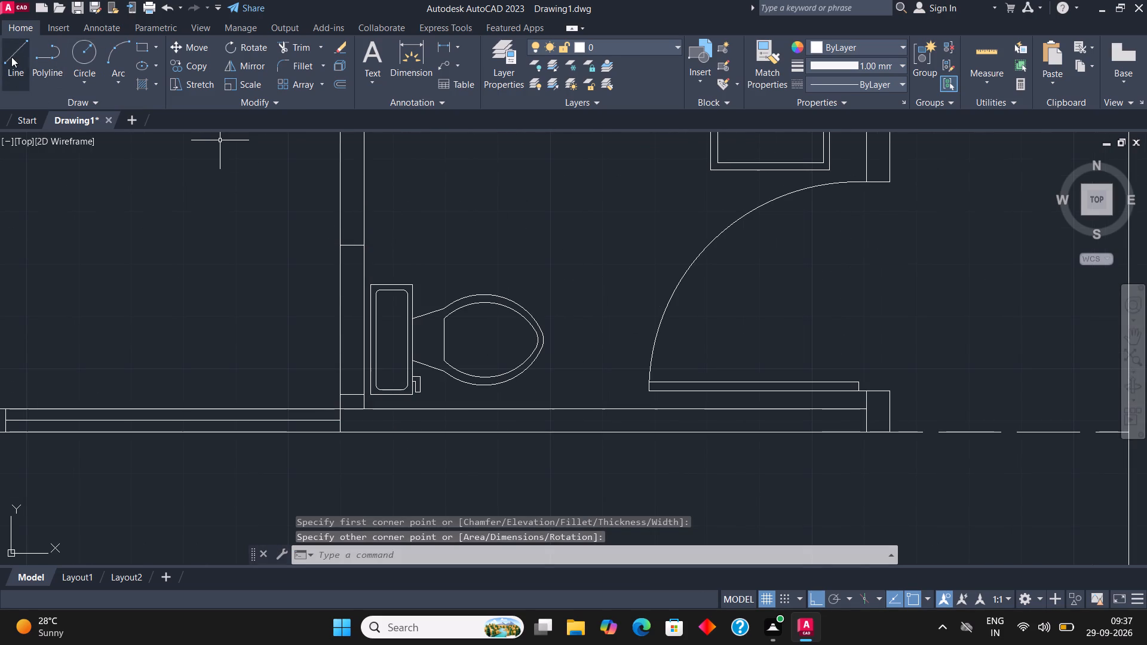
left_click(11, 54)
left_click(352, 391)
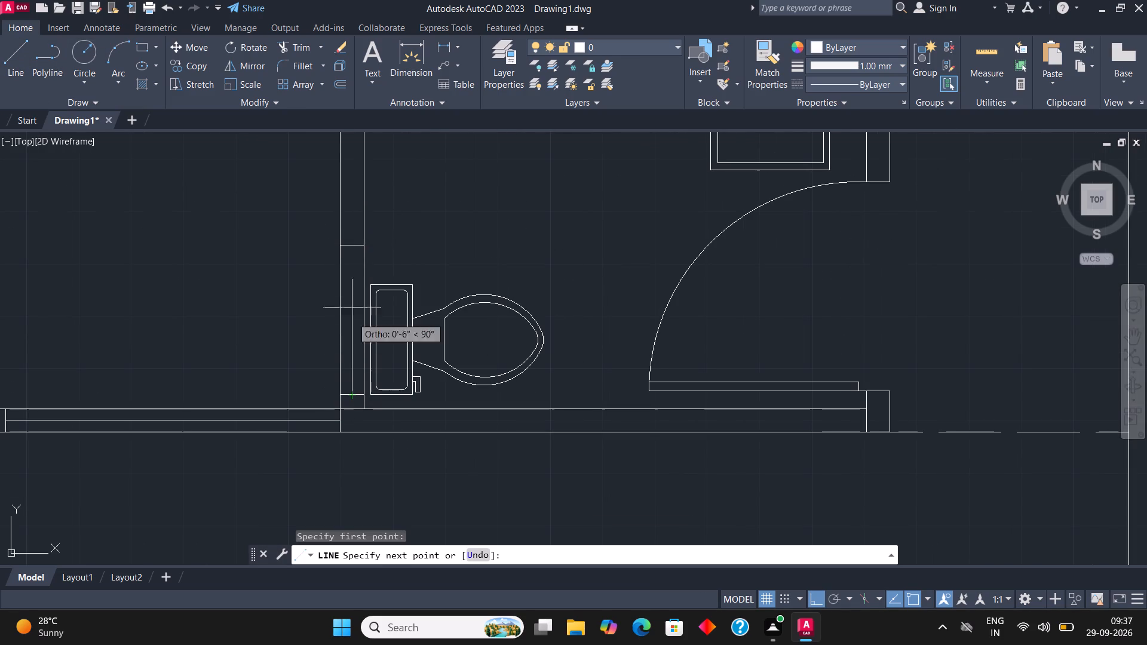
left_click(351, 247)
key("Escape")
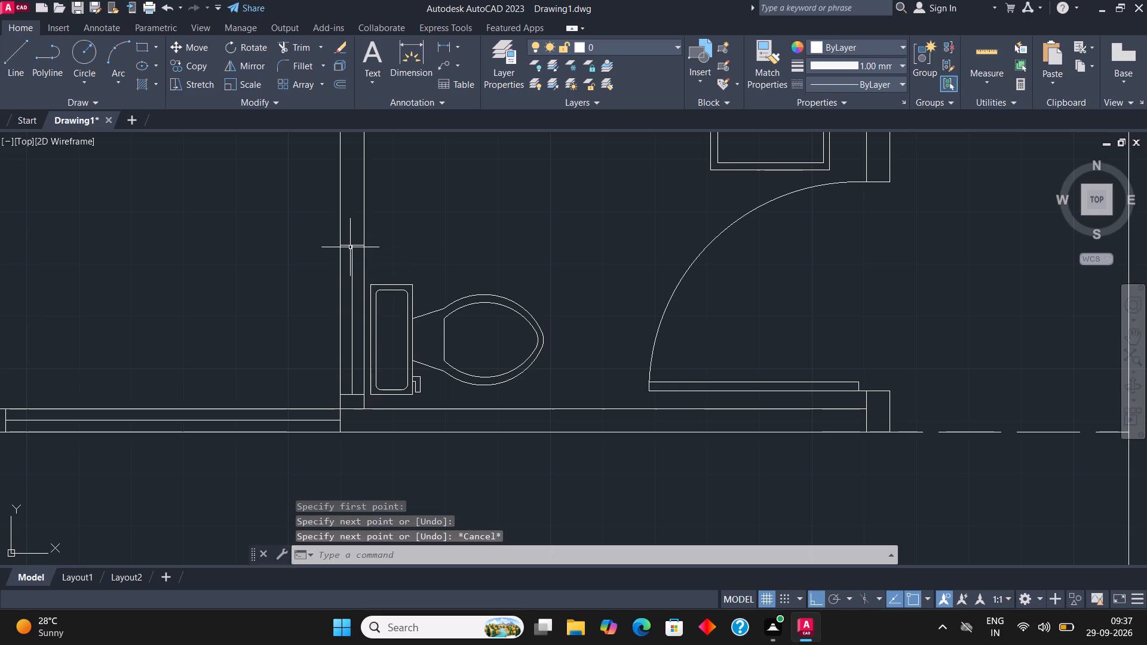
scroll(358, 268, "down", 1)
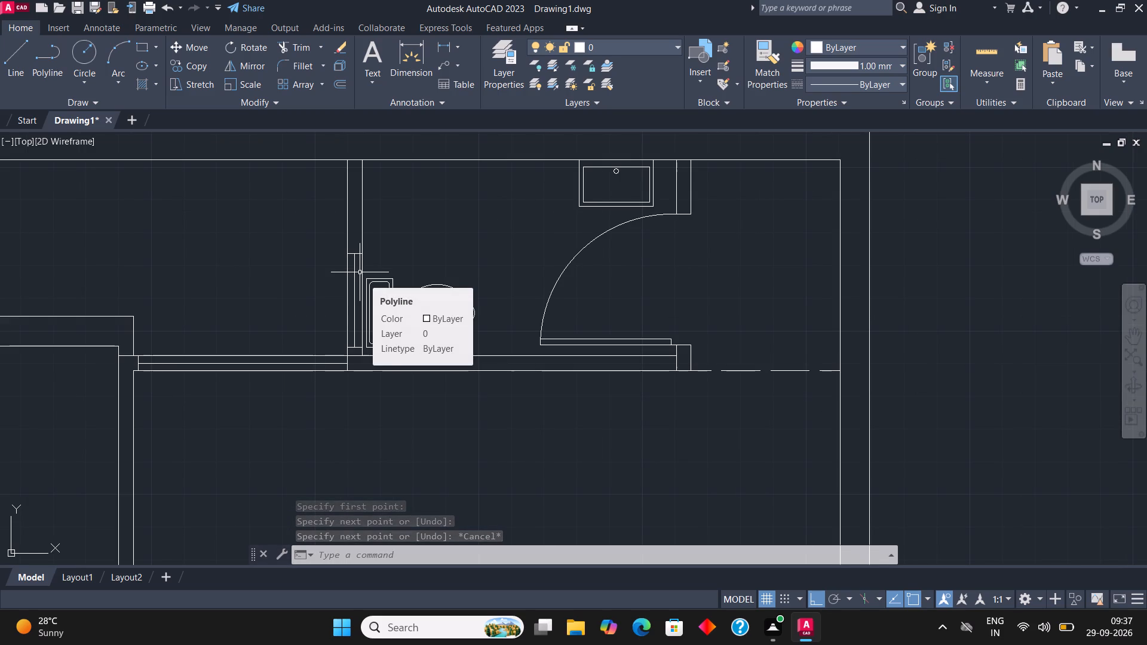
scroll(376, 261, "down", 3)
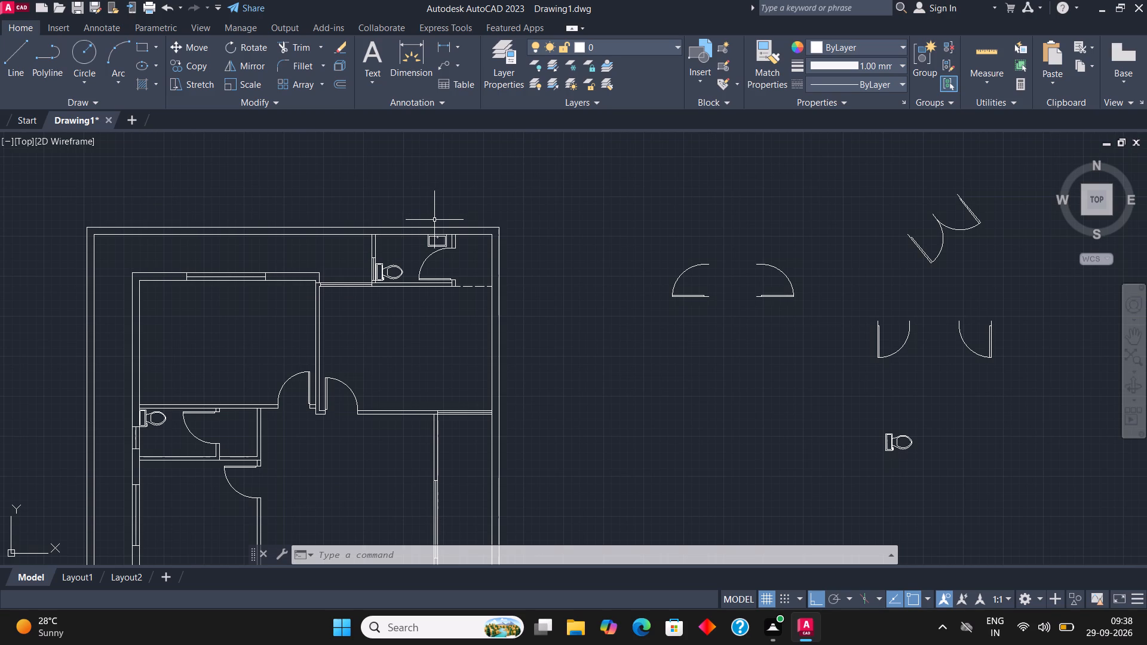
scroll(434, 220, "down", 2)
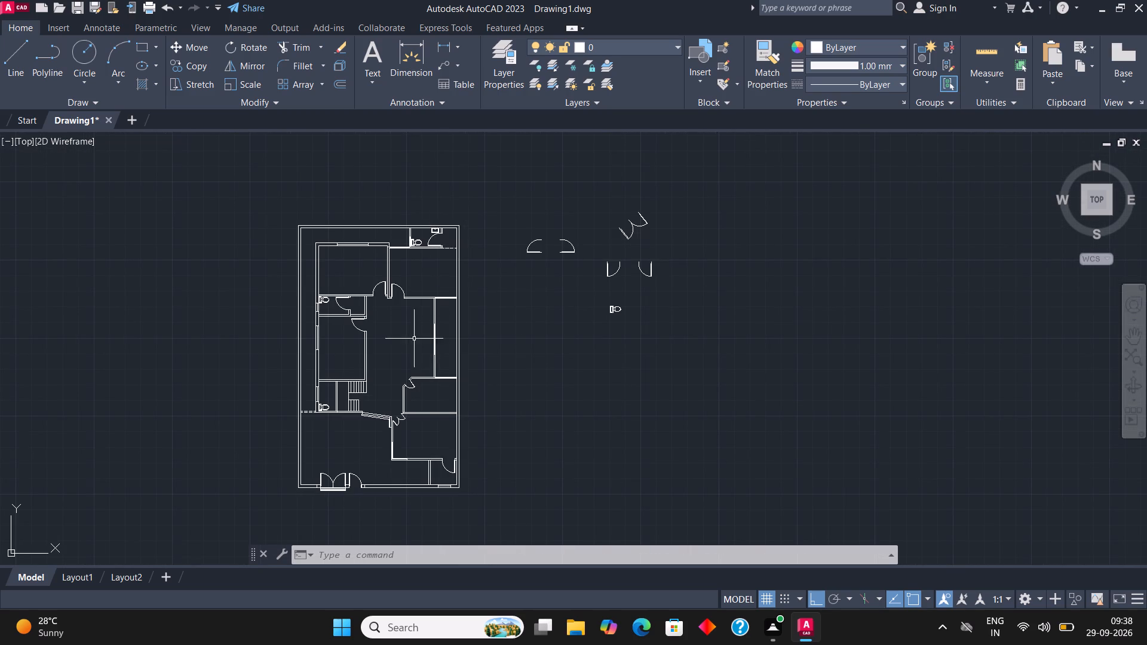
Copy the spare toilet fixture from outside the plan into the small lower-right toilet, against its left partition wall.
scroll(461, 428, "up", 2)
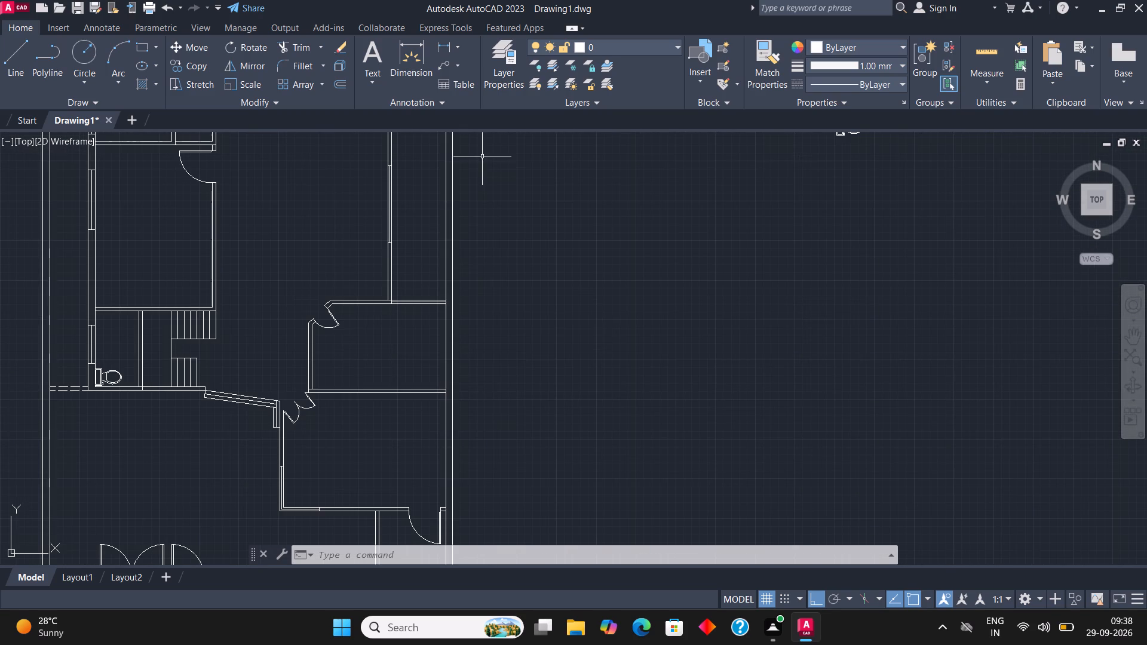
scroll(431, 236, "down", 2)
scroll(349, 348, "up", 2)
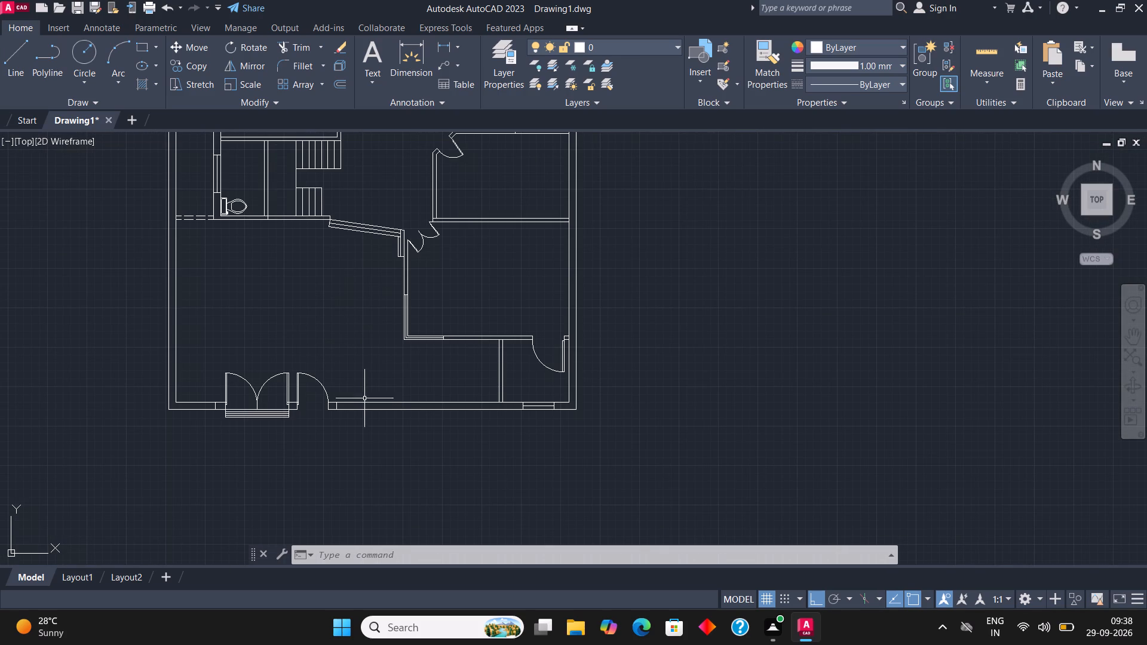
scroll(380, 453, "down", 2)
scroll(436, 426, "up", 2)
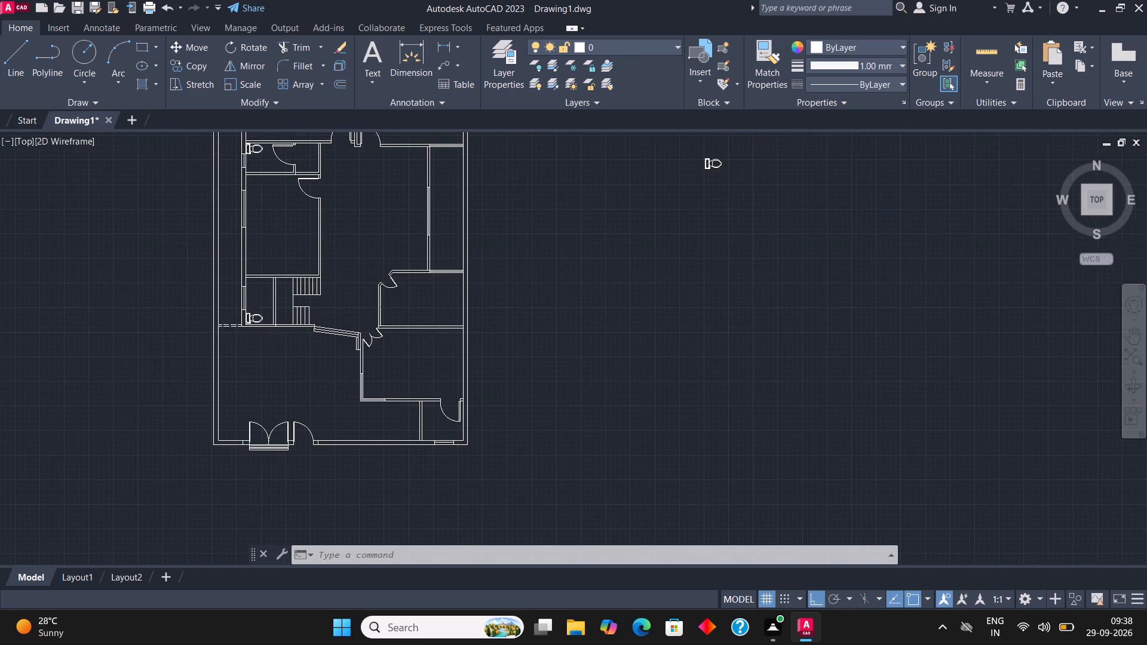
scroll(438, 434, "down", 1)
left_click(713, 166)
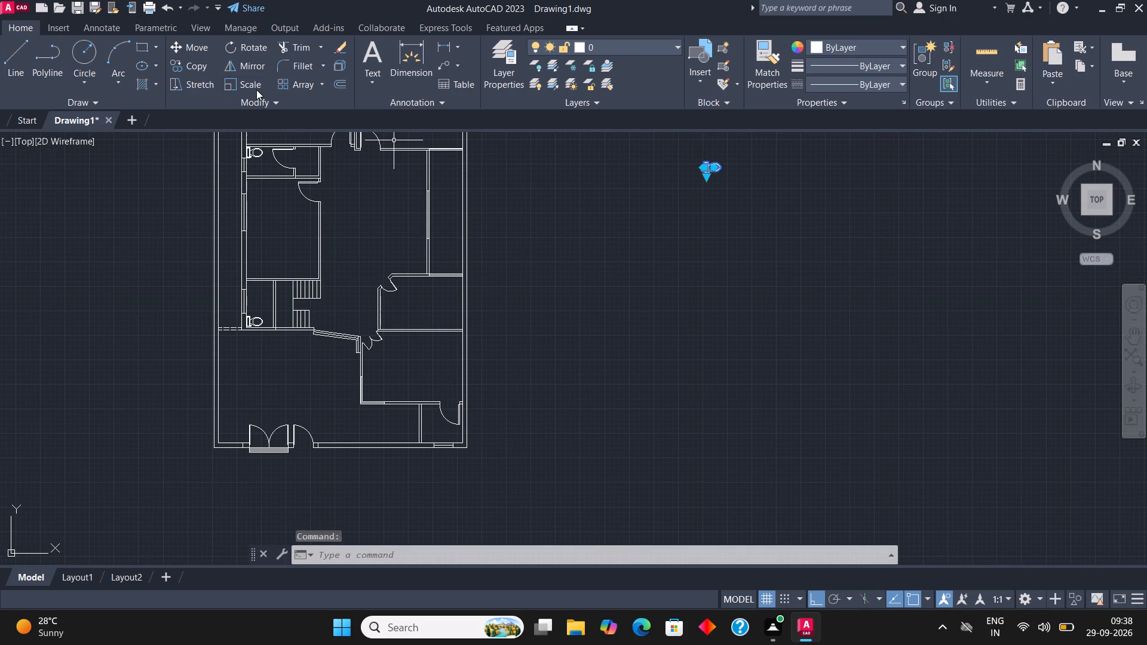
left_click(188, 68)
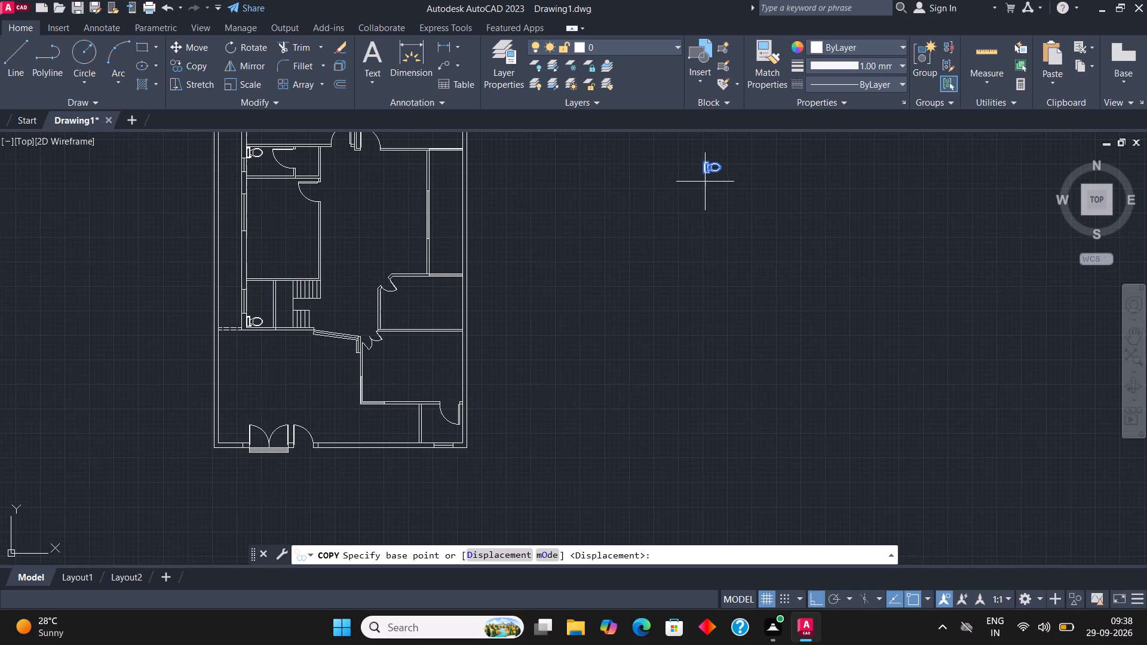
left_click(705, 174)
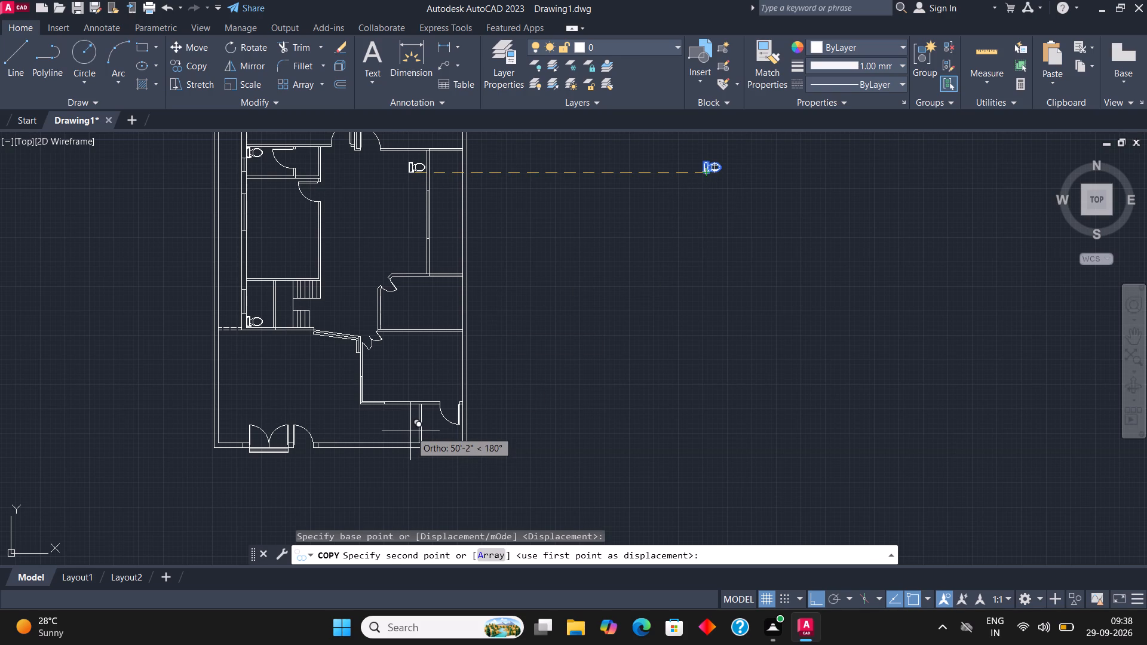
key("F8")
scroll(437, 435, "up", 2)
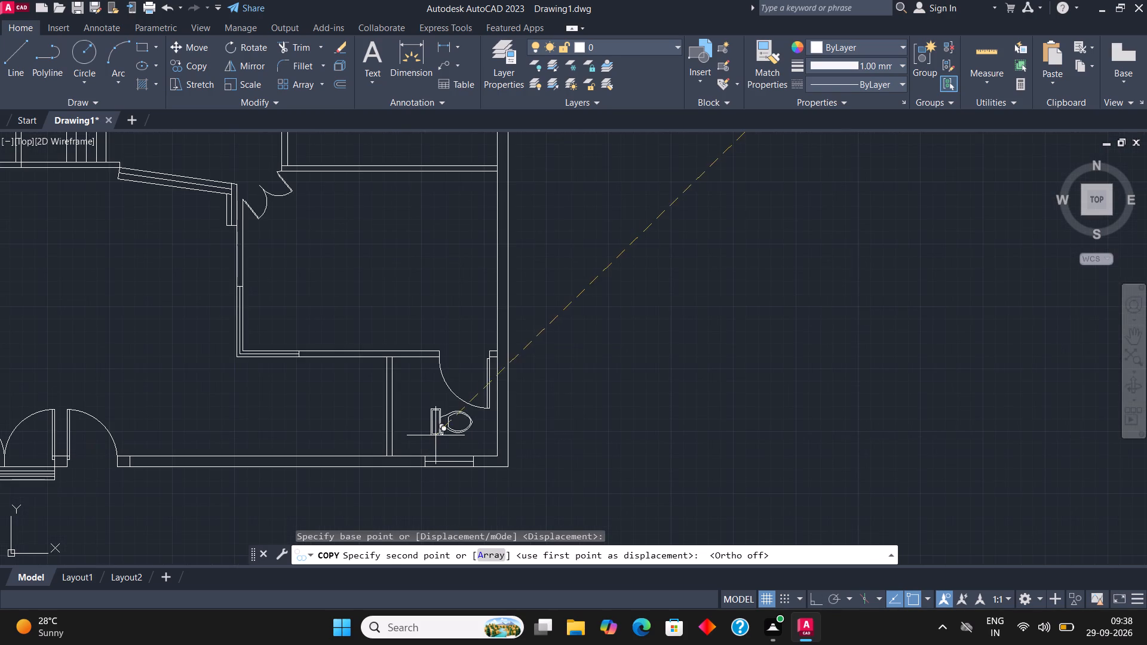
scroll(419, 443, "up", 2)
left_click(369, 453)
scroll(390, 457, "down", 2)
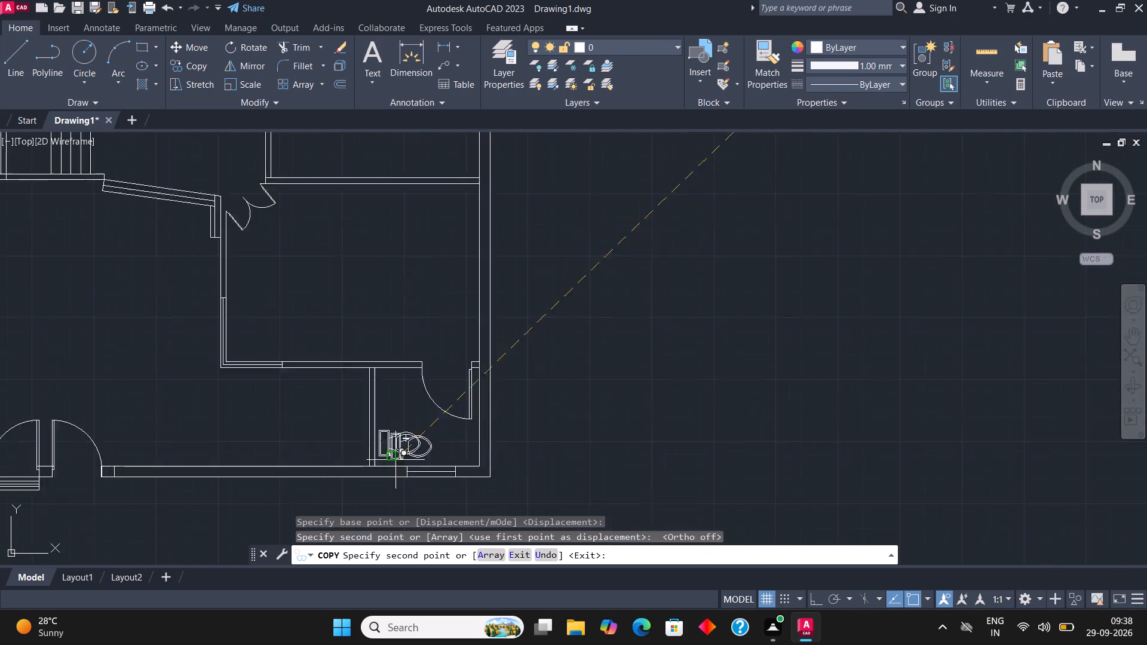
scroll(403, 460, "down", 3)
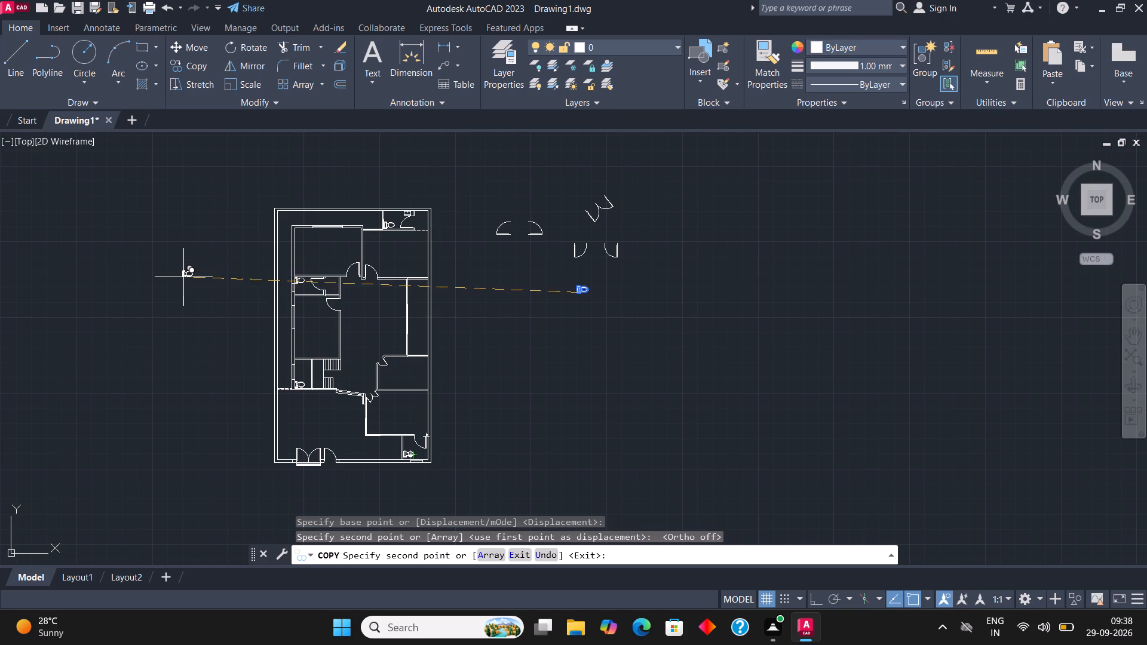
key("Escape")
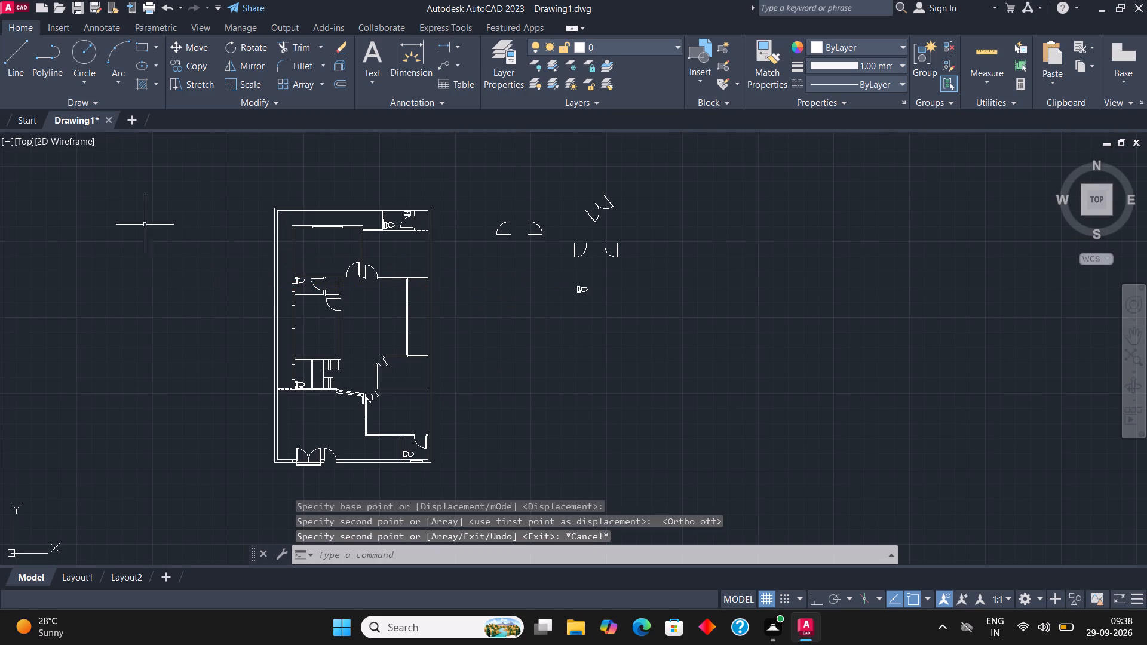
Draw a rectangular bed outline against the left wall of the upper-left bedroom.
scroll(84, 285, "down", 1)
scroll(233, 252, "up", 3)
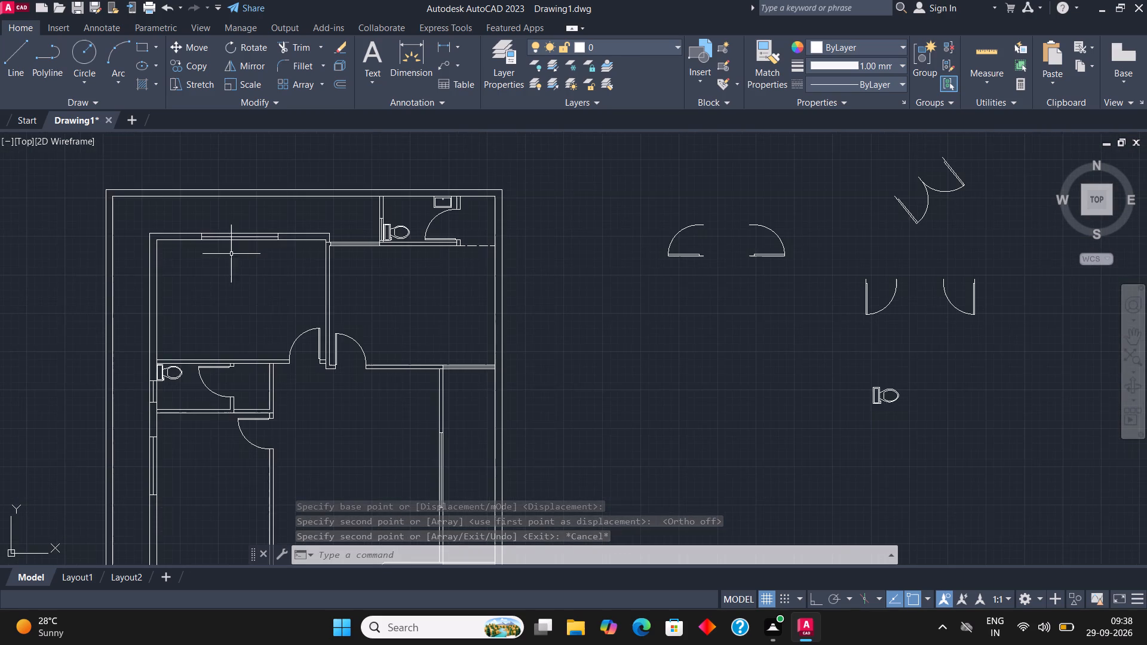
scroll(200, 303, "up", 2)
left_click(142, 43)
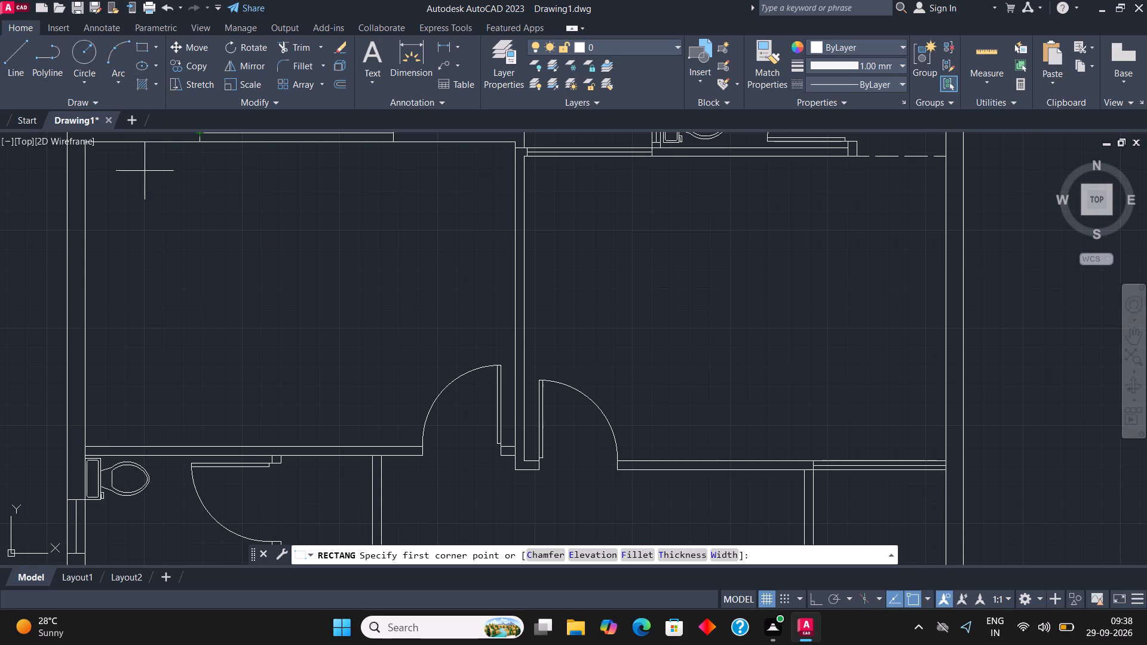
scroll(130, 361, "down", 1)
left_click(103, 265)
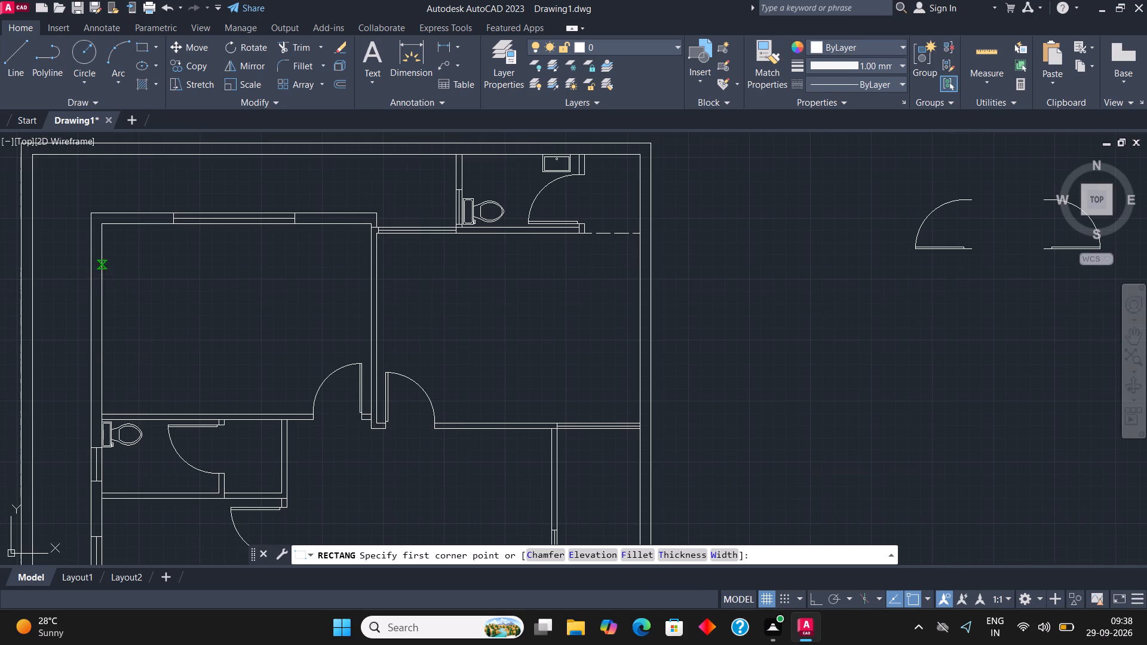
left_click(213, 346)
Draw a small bedside table rectangle between the wall and the bed's upper corner, and copy it to the bed's lower corner.
scroll(141, 248, "up", 1)
left_click(142, 44)
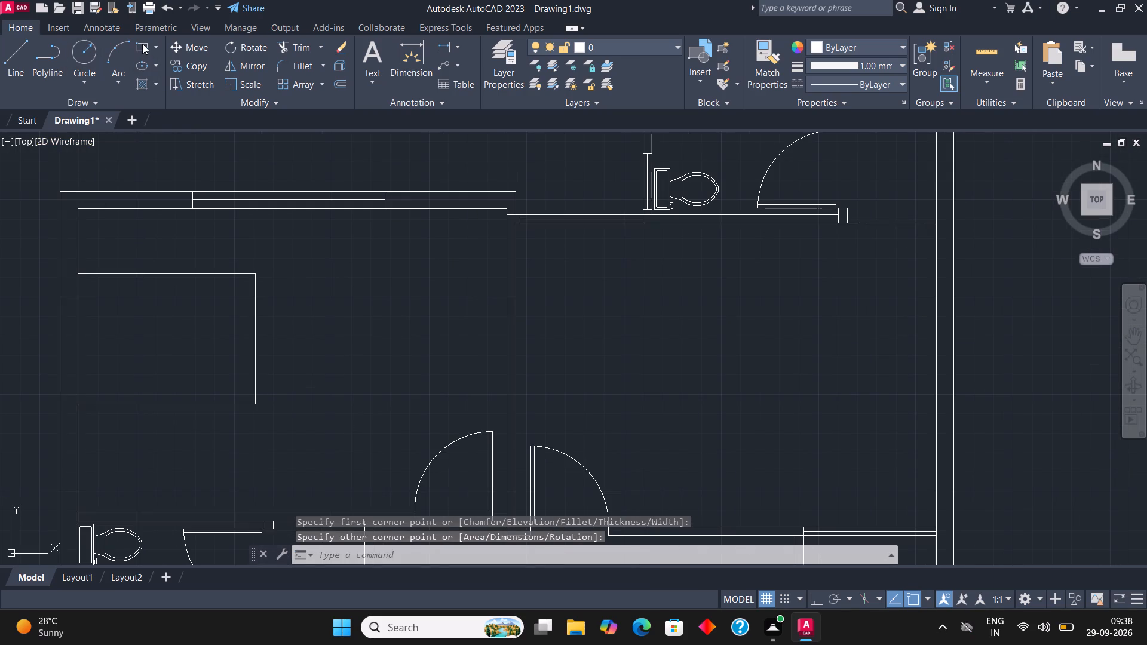
left_click(75, 268)
left_click(129, 229)
left_click(121, 231)
left_click(119, 224)
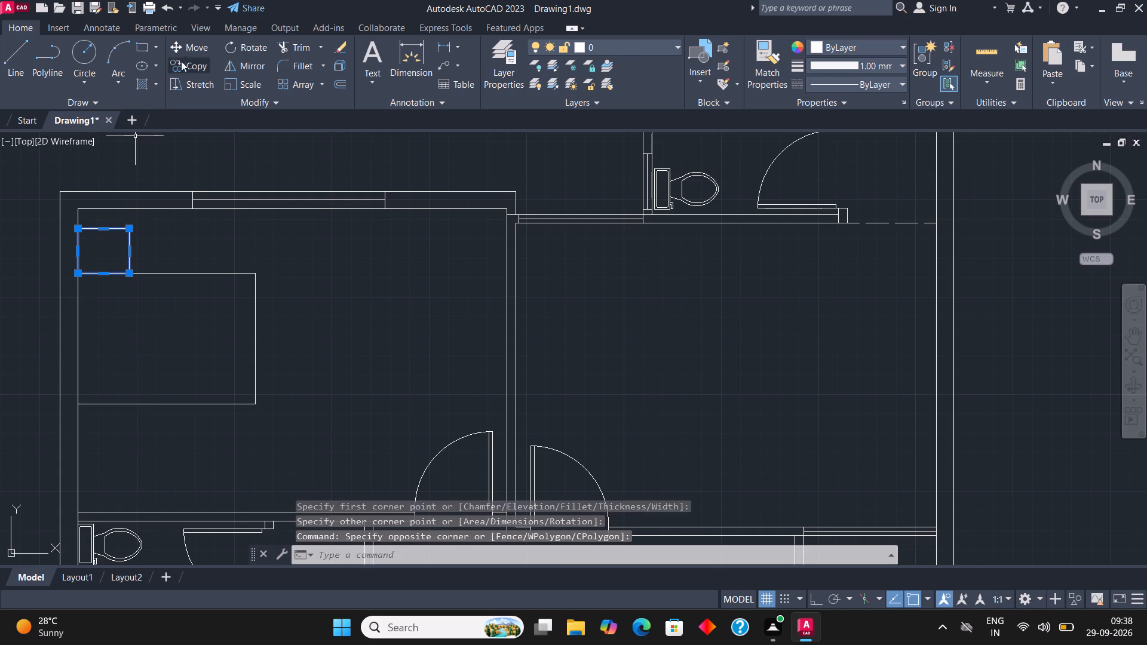
left_click(200, 68)
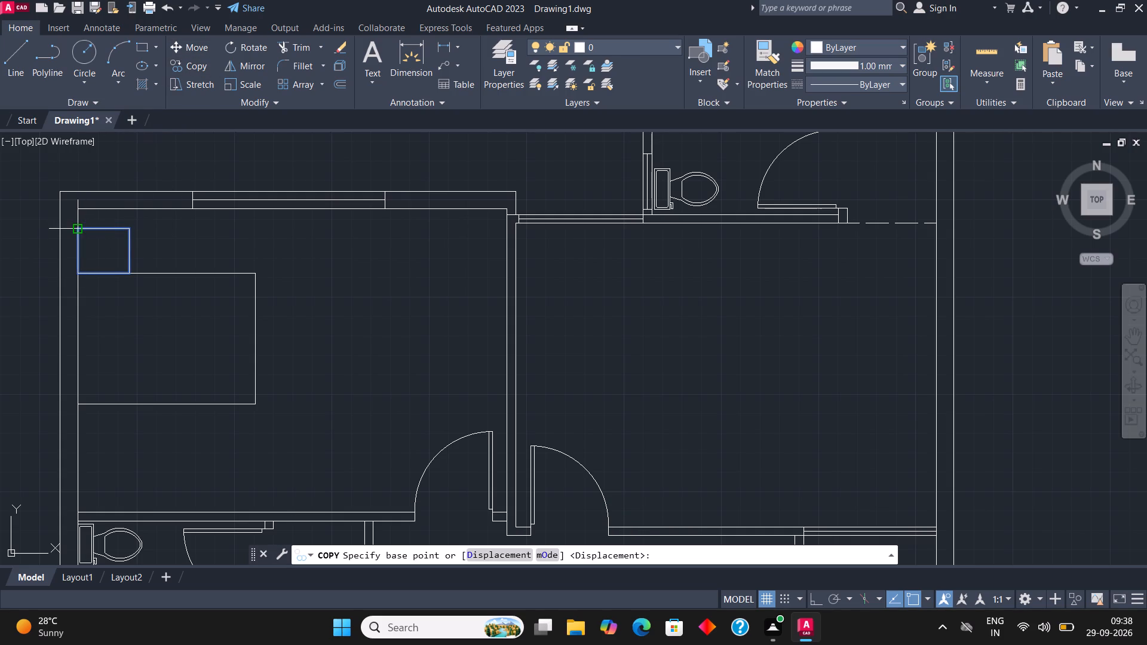
left_click(80, 225)
left_click(76, 406)
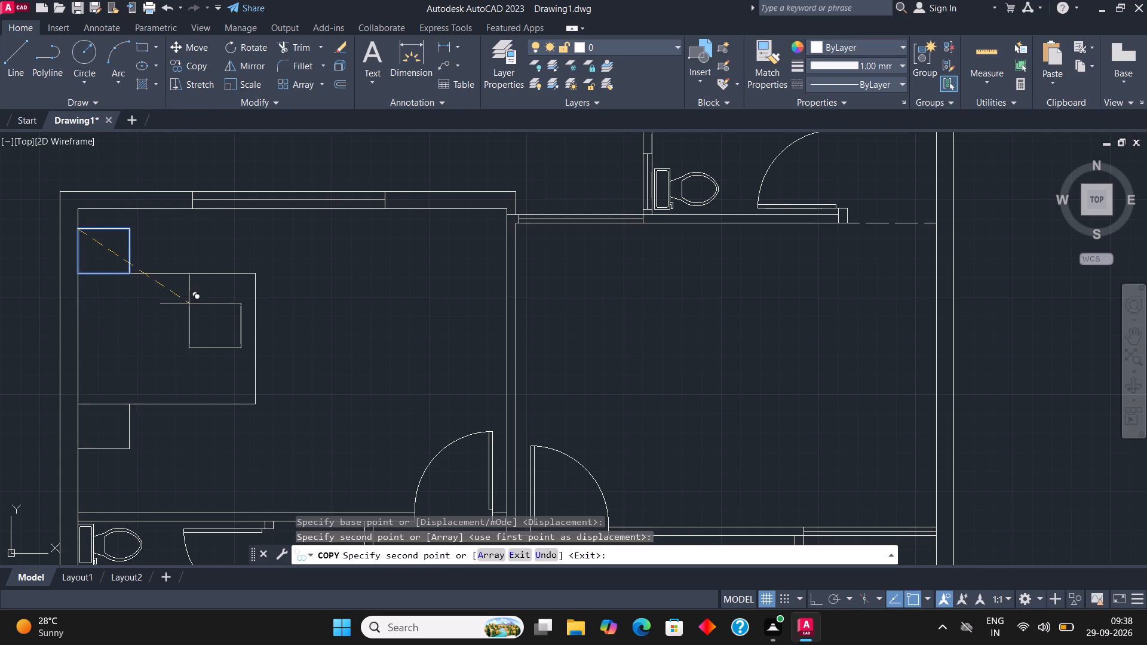
key("Escape")
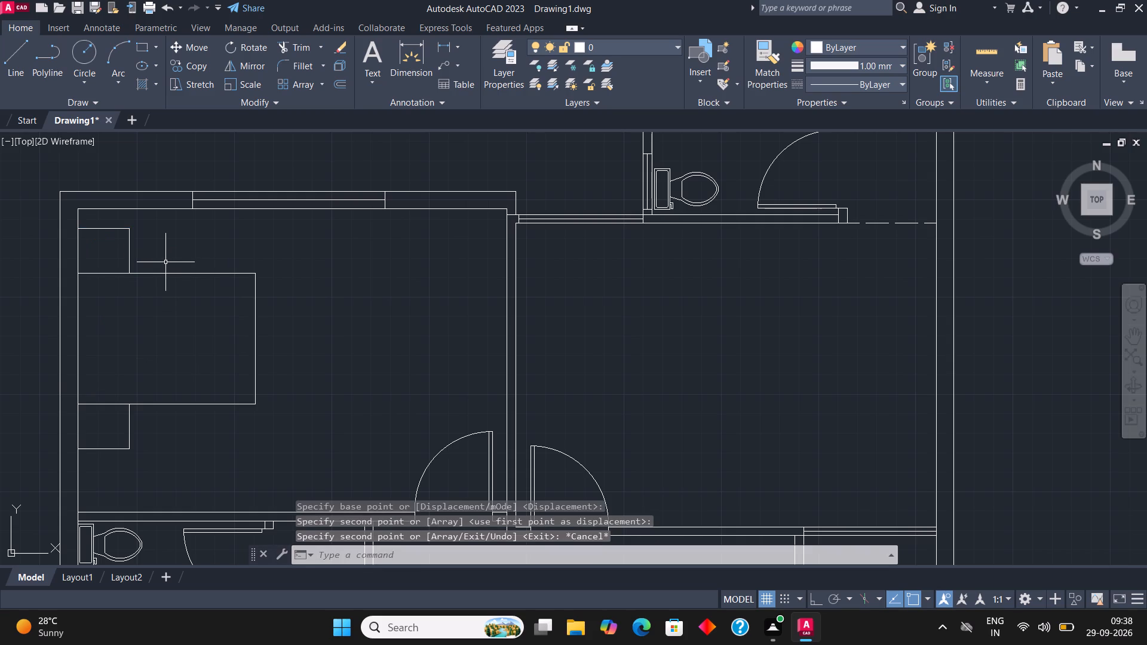
Draw an upright pillow rectangle in the lower half of the bed's head end and copy it to the upper half.
left_click(140, 44)
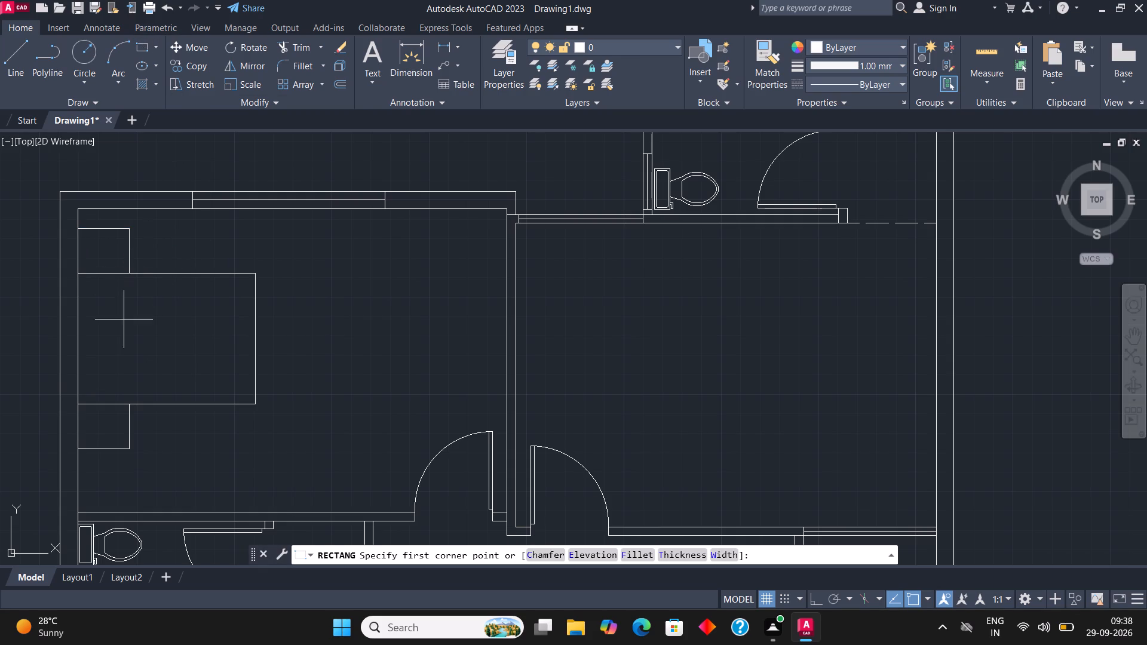
scroll(90, 399, "up", 2)
left_click(88, 397)
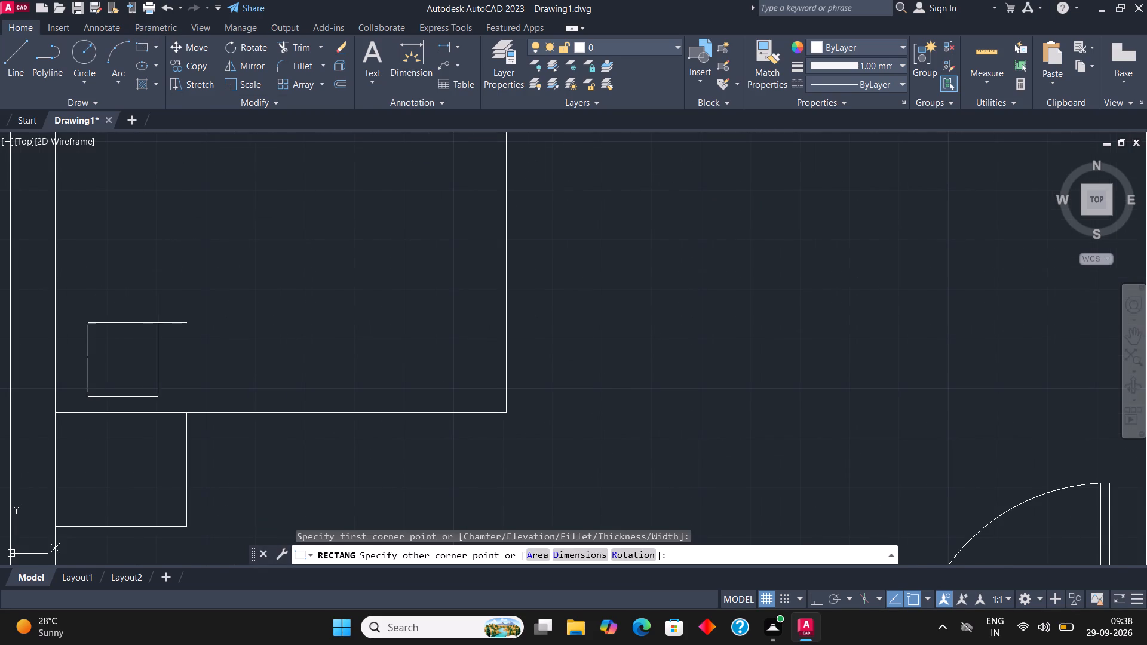
scroll(158, 324, "down", 1)
left_click(158, 290)
left_click(148, 288)
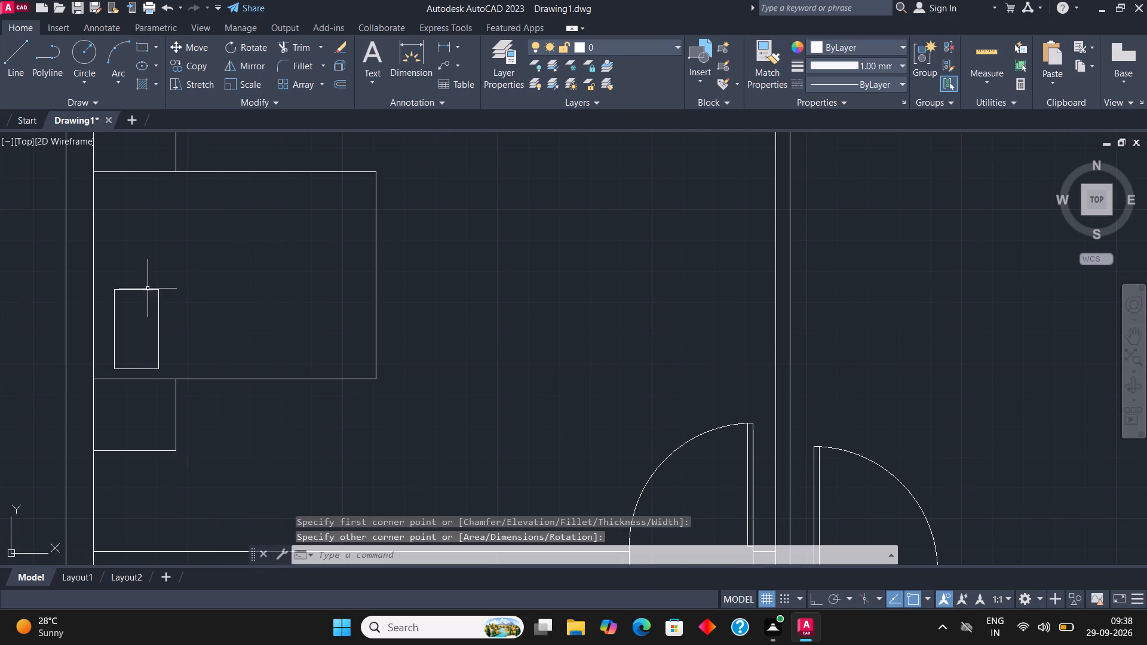
left_click(190, 66)
left_click(142, 333)
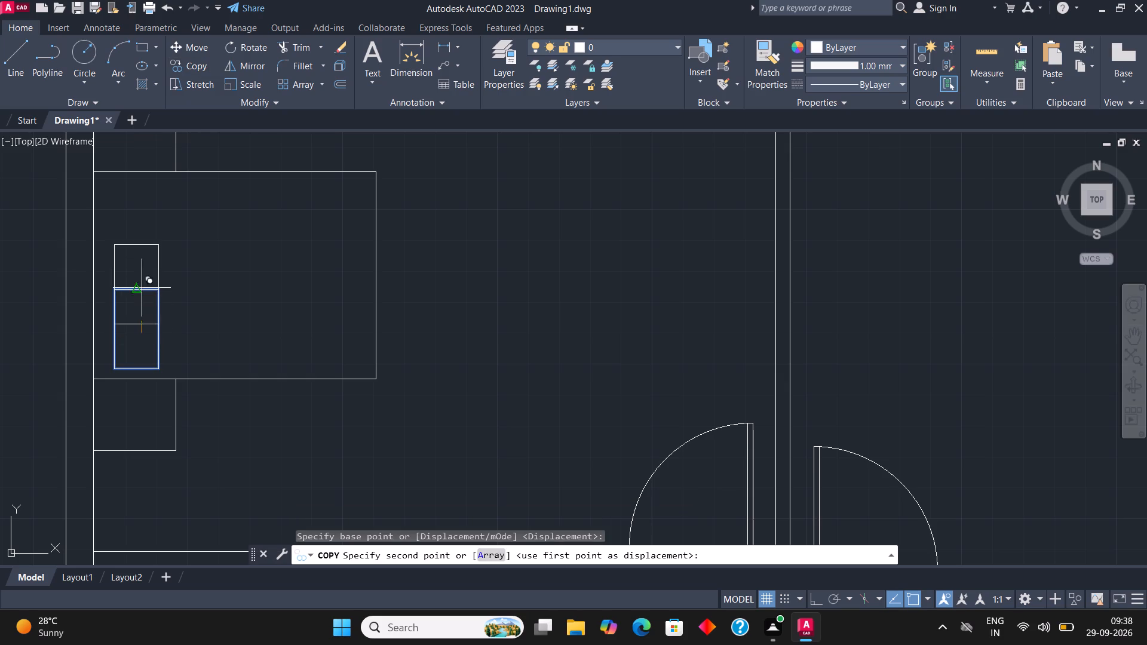
left_click(143, 232)
key("Escape")
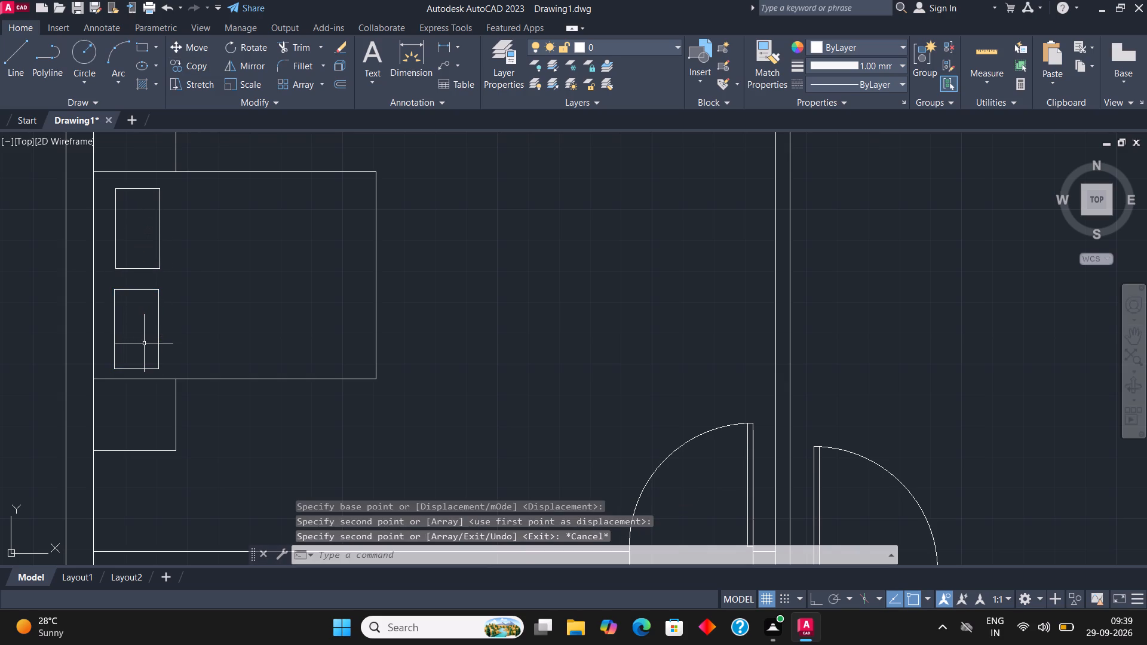
Draw the blanket line across the bed beside the pillows, with a triangular folded corner about 1'-1" deep at the bed's upper edge.
left_click(22, 54)
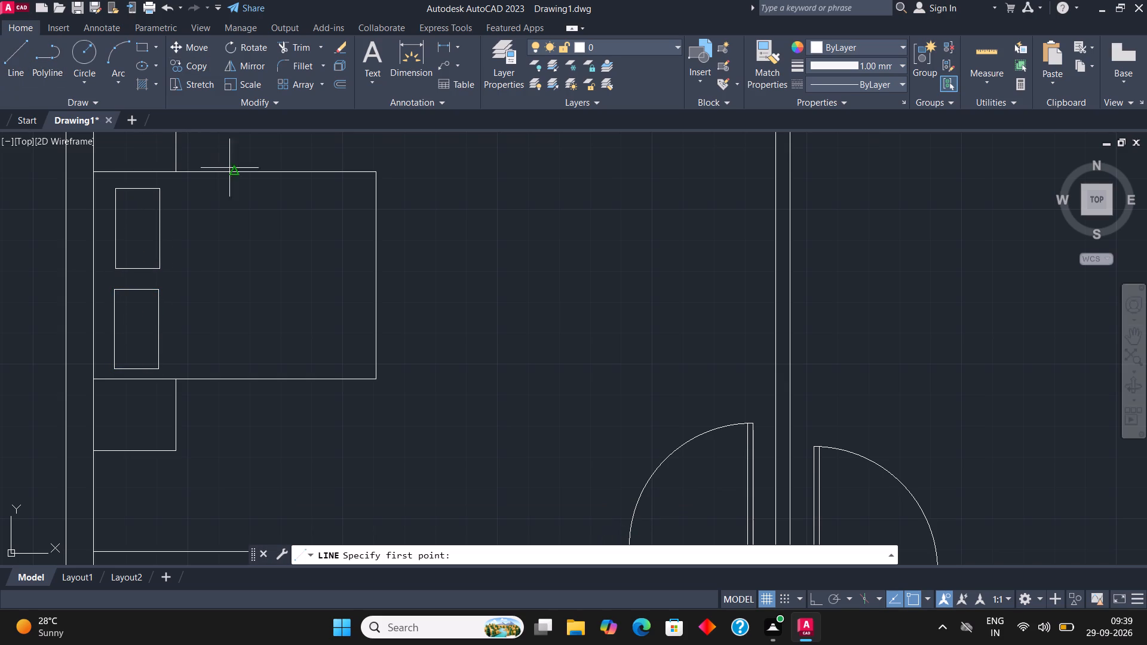
left_click(203, 378)
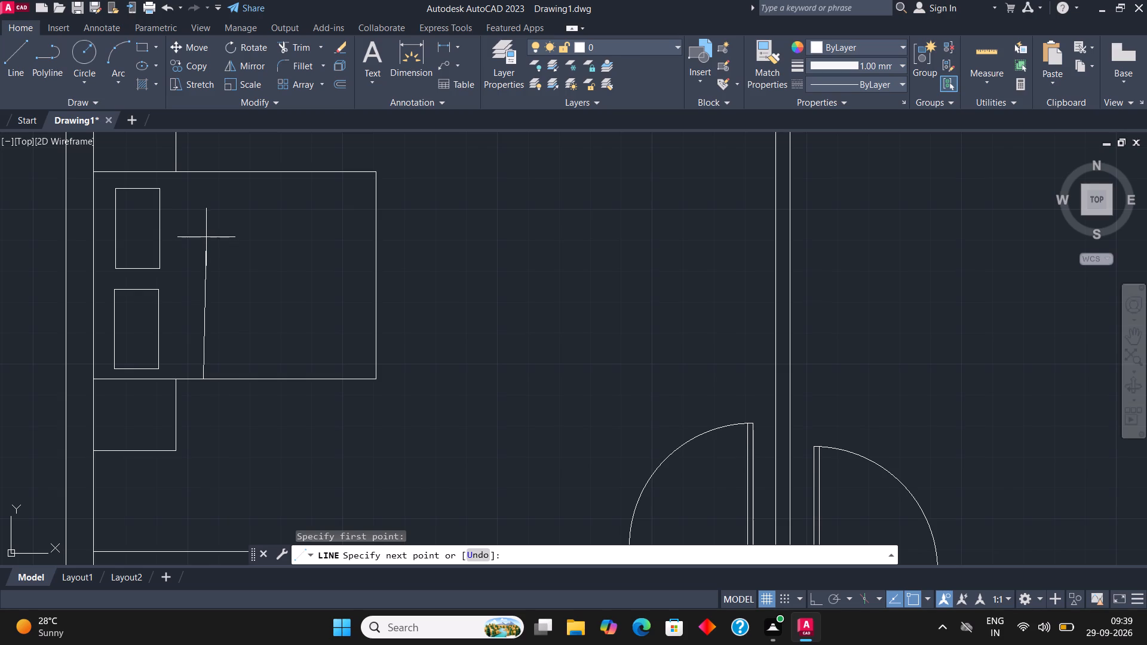
key("F8")
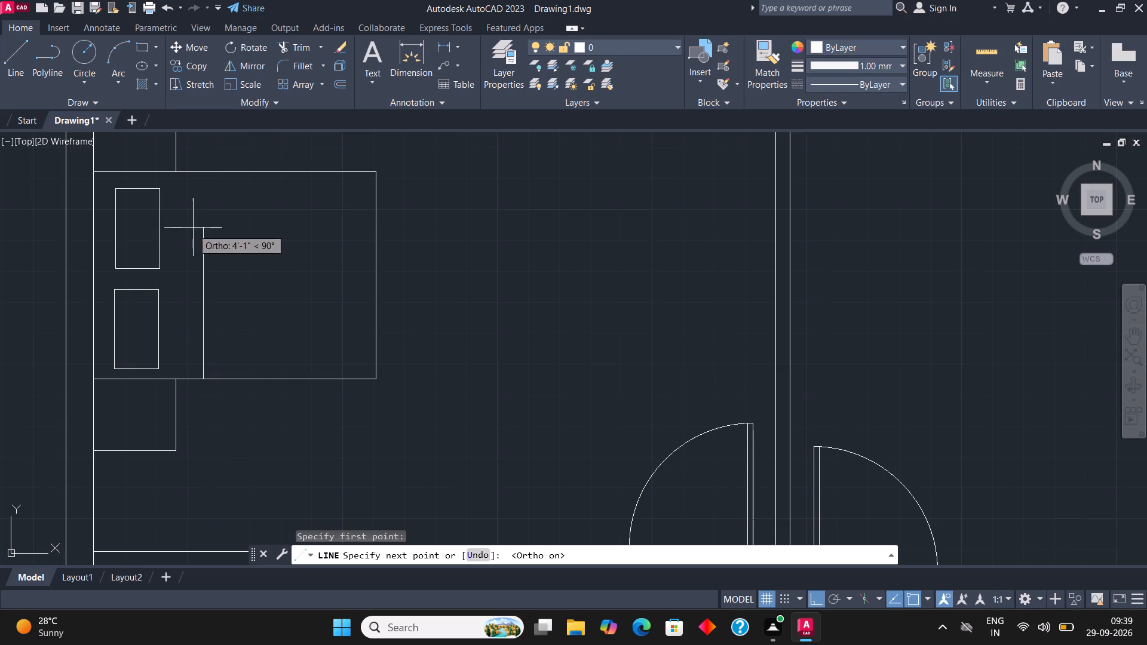
left_click(205, 213)
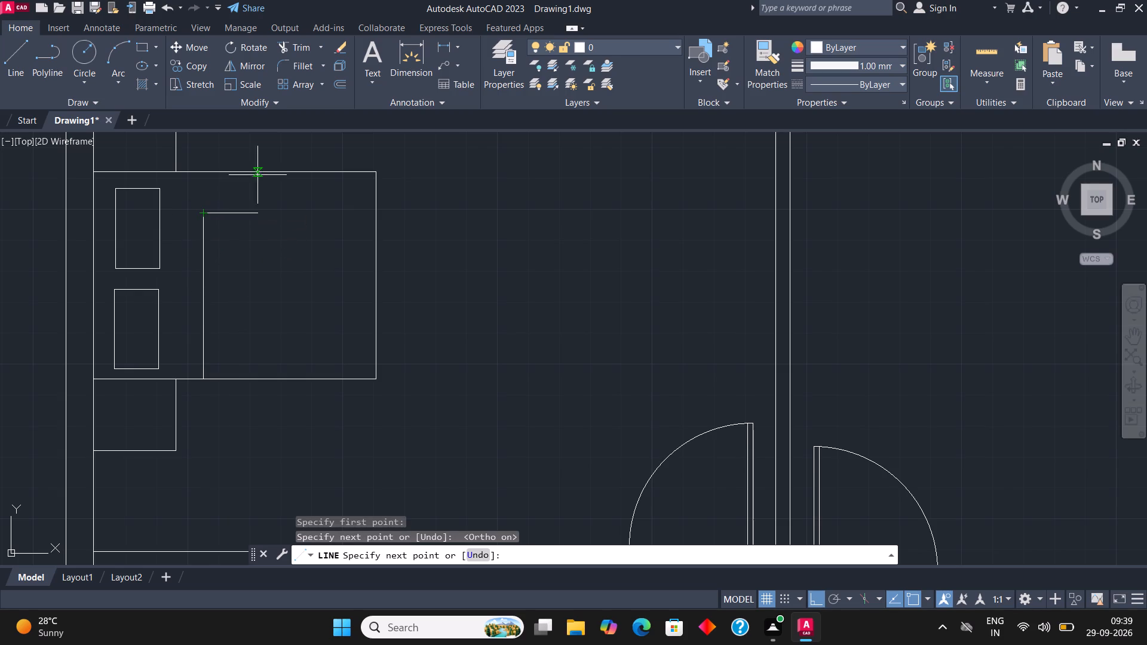
key("F8")
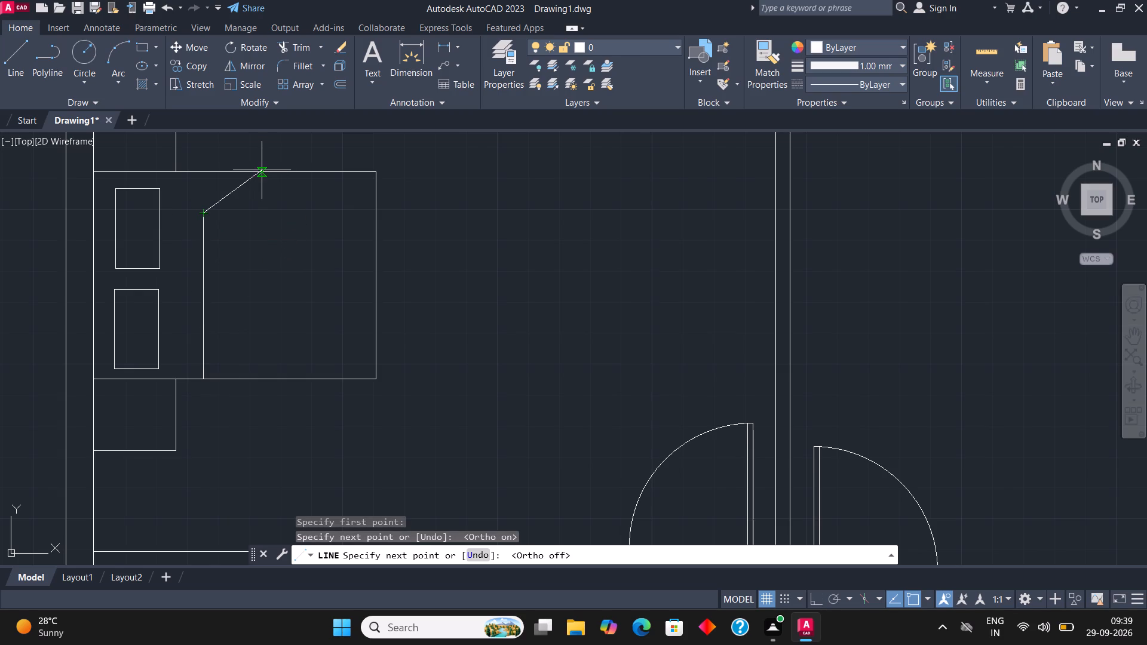
left_click(262, 170)
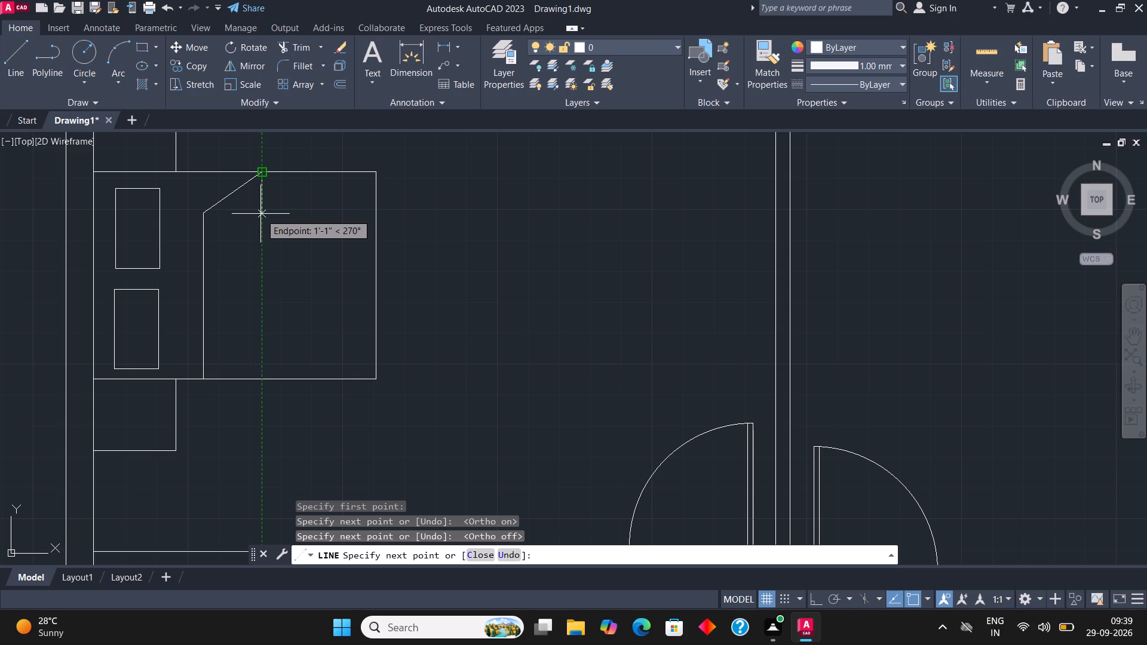
left_click(260, 215)
left_click(203, 217)
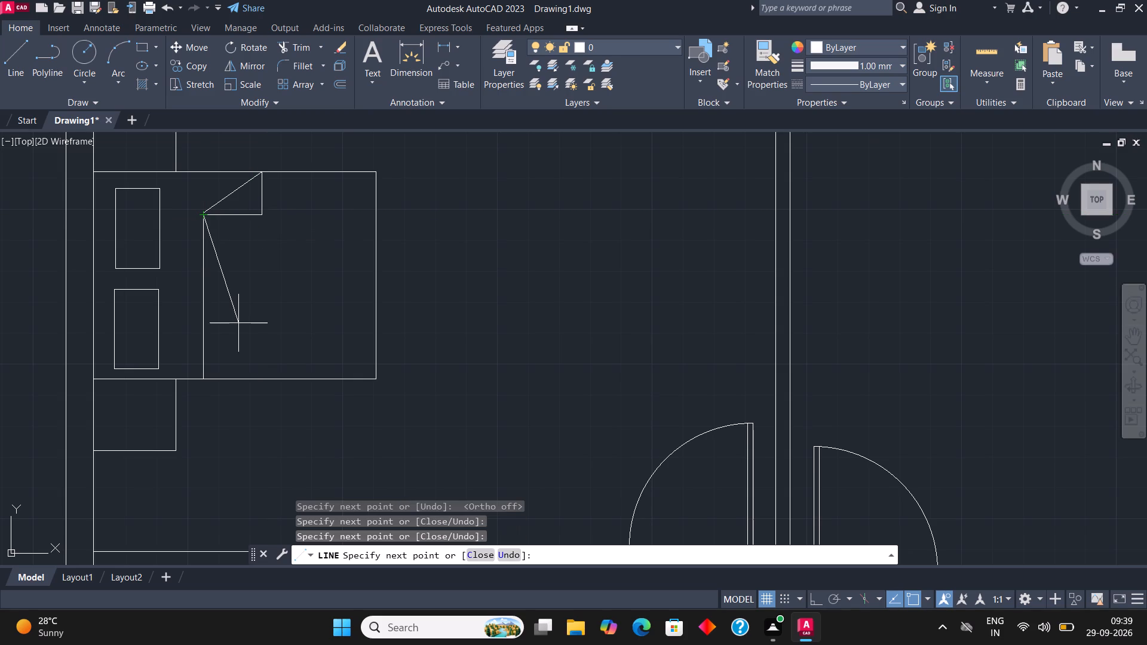
key("Escape")
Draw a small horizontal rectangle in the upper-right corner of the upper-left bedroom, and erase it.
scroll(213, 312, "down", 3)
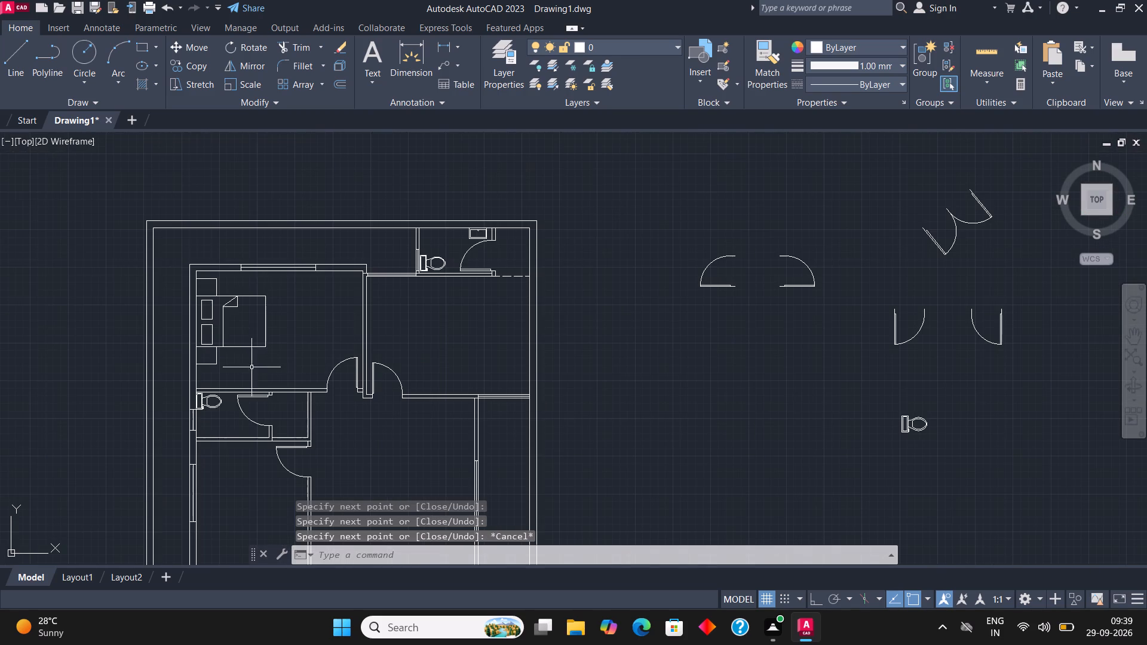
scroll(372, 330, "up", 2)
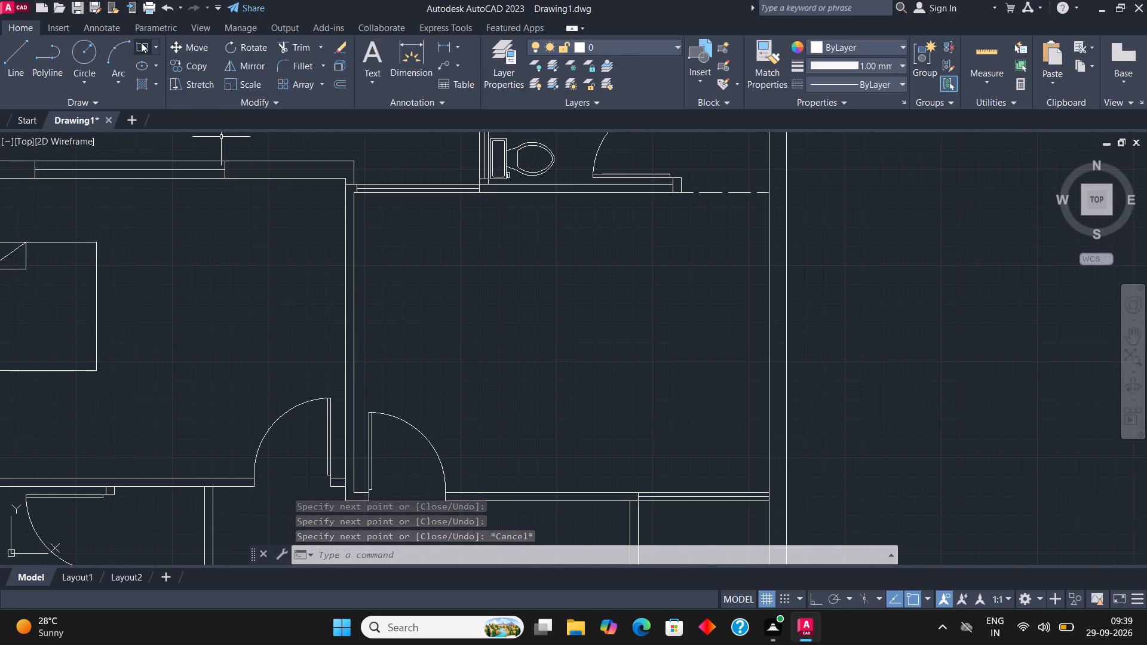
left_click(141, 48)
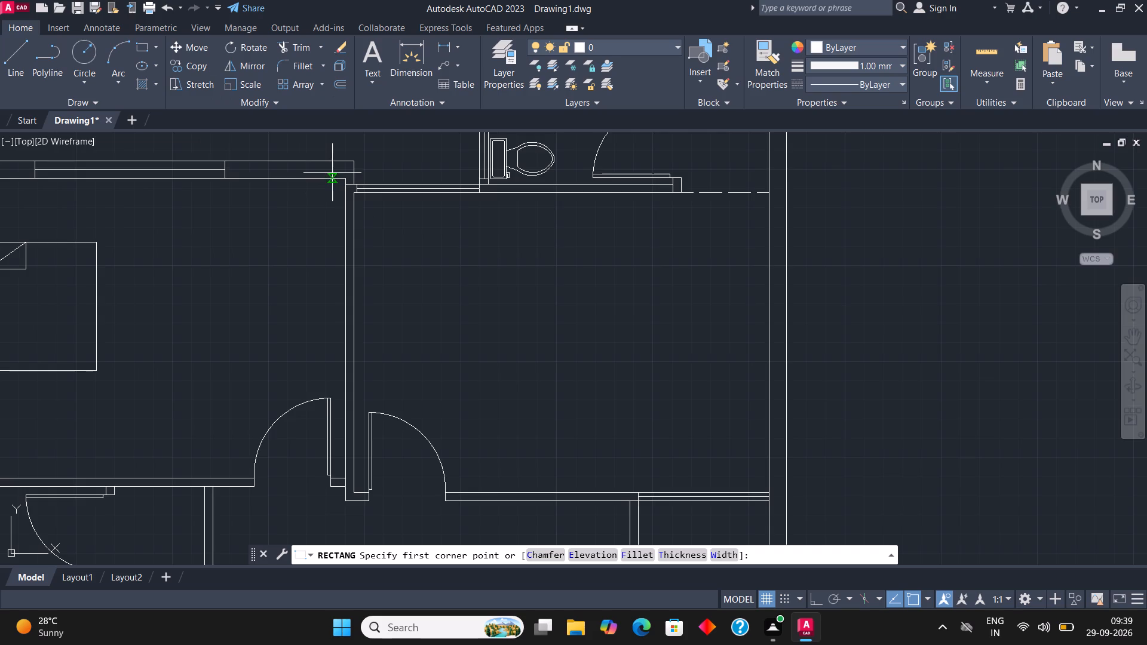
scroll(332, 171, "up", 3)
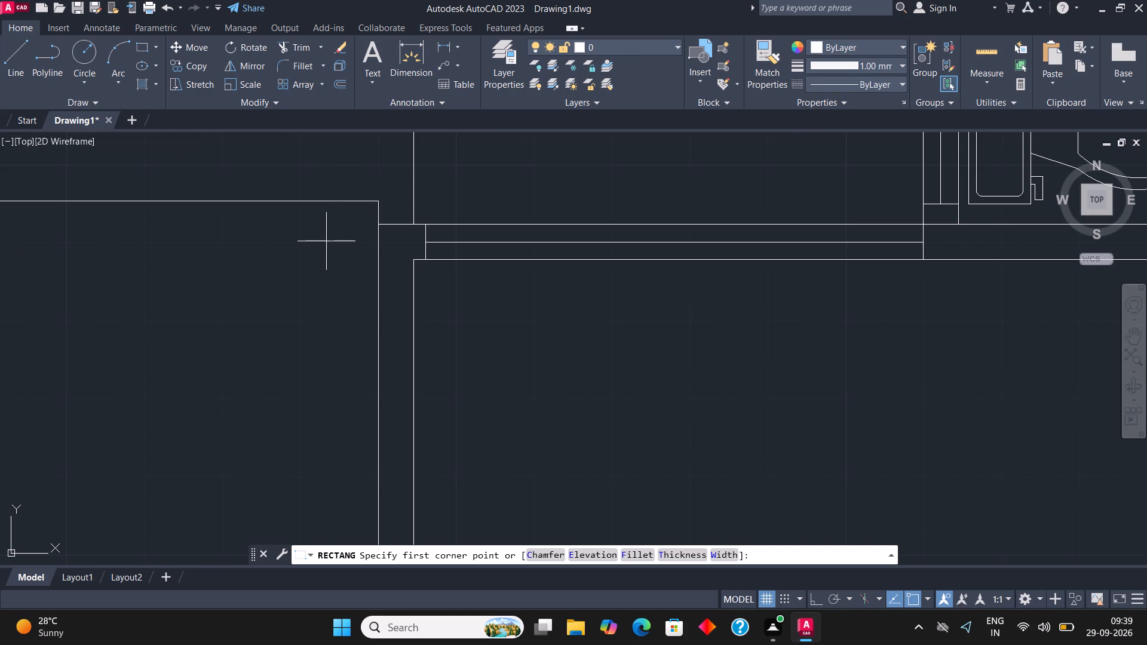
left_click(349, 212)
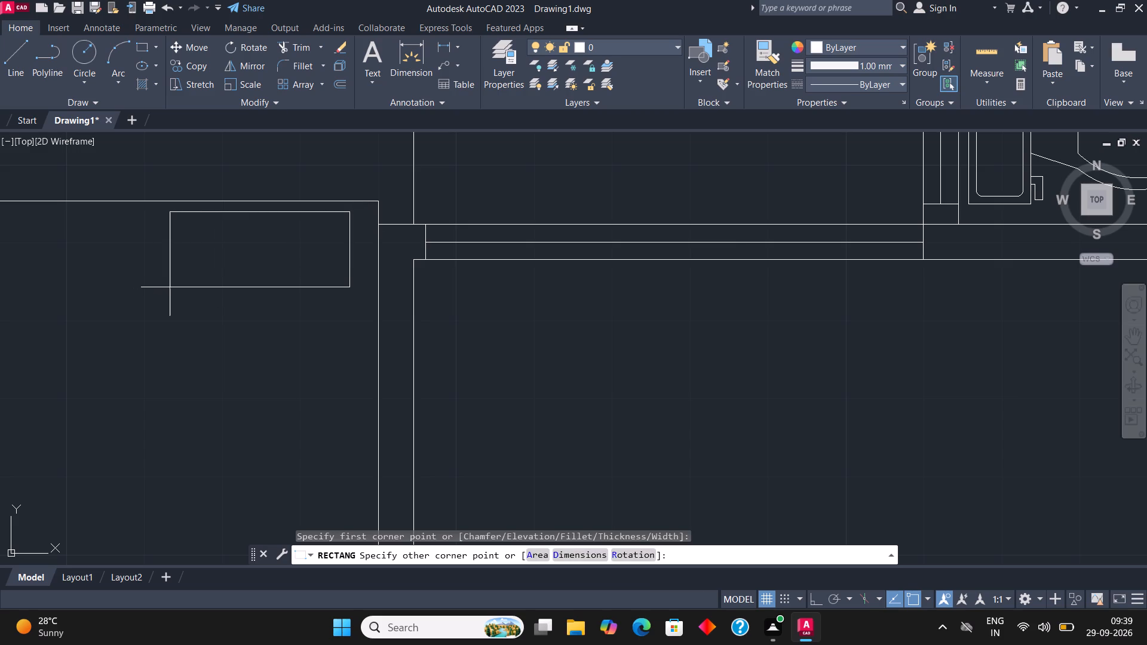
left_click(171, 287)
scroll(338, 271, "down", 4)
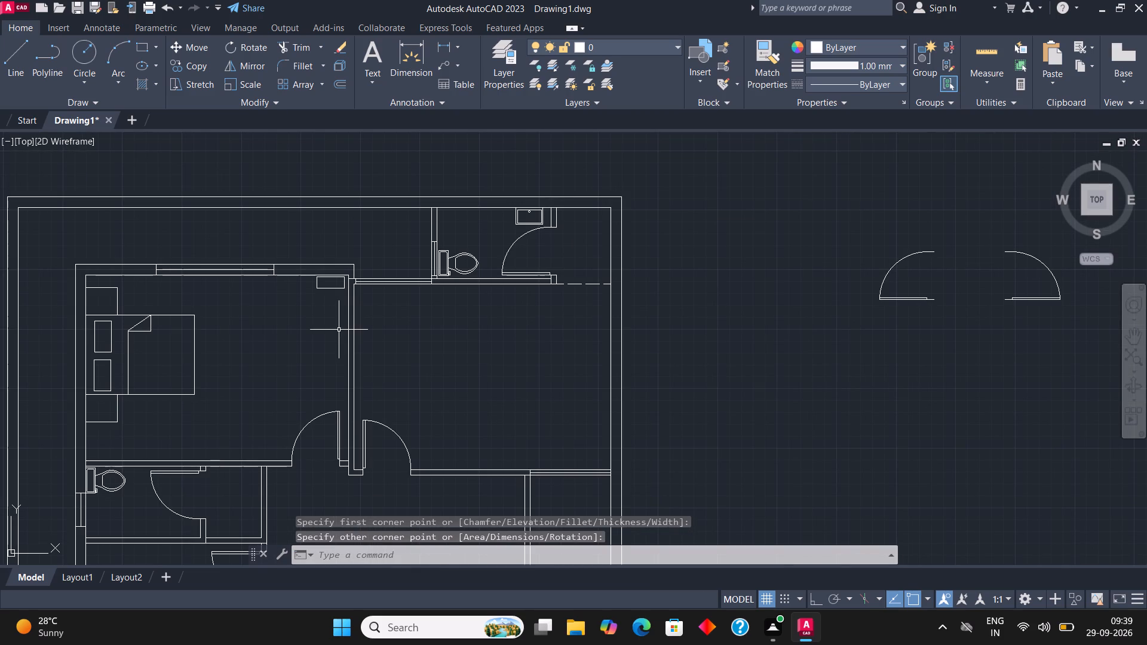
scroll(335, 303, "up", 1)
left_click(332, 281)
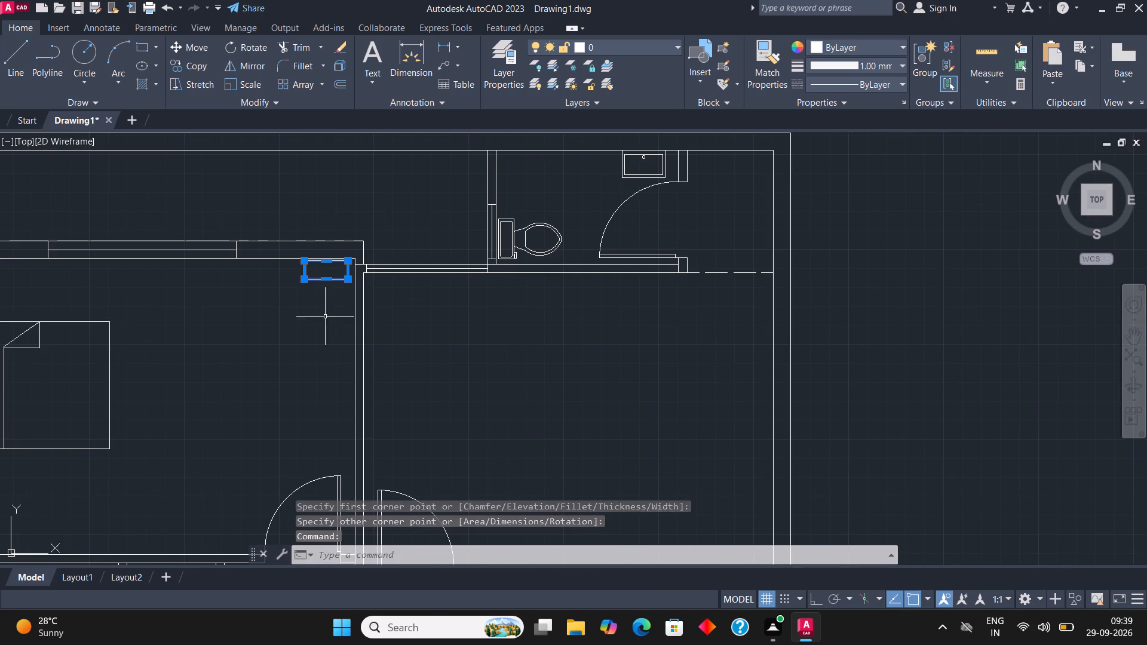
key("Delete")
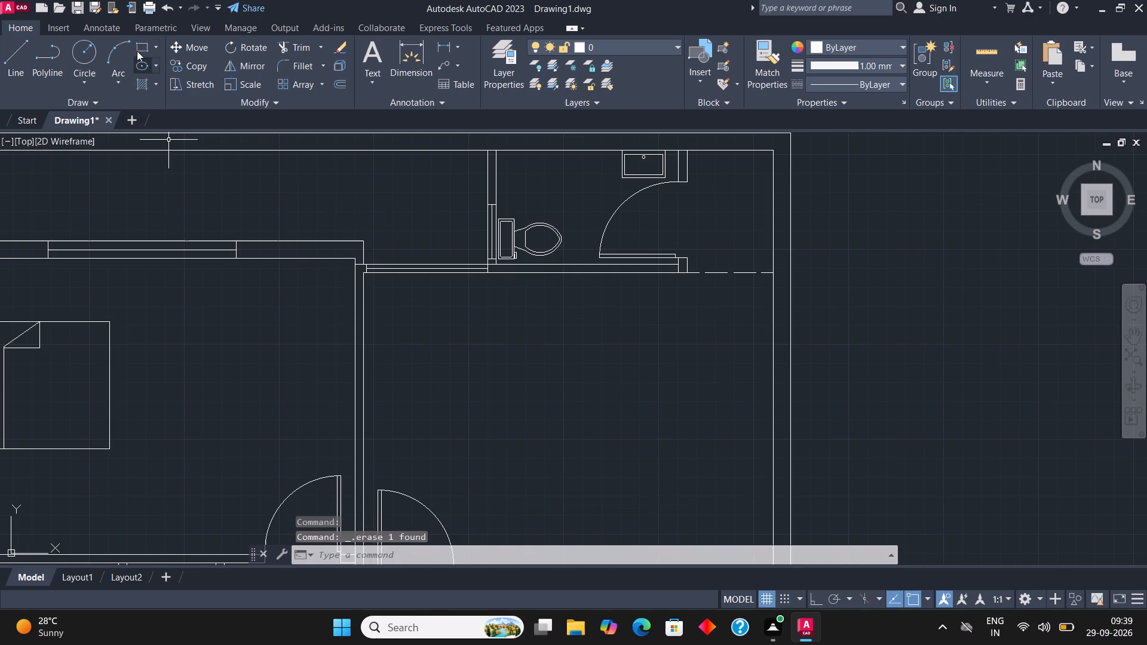
Draw an L-shaped sofa seat in the bedroom's upper-right corner from a horizontal and a vertical rectangle sharing their upper-right corner.
left_click(137, 51)
scroll(321, 287, "down", 2)
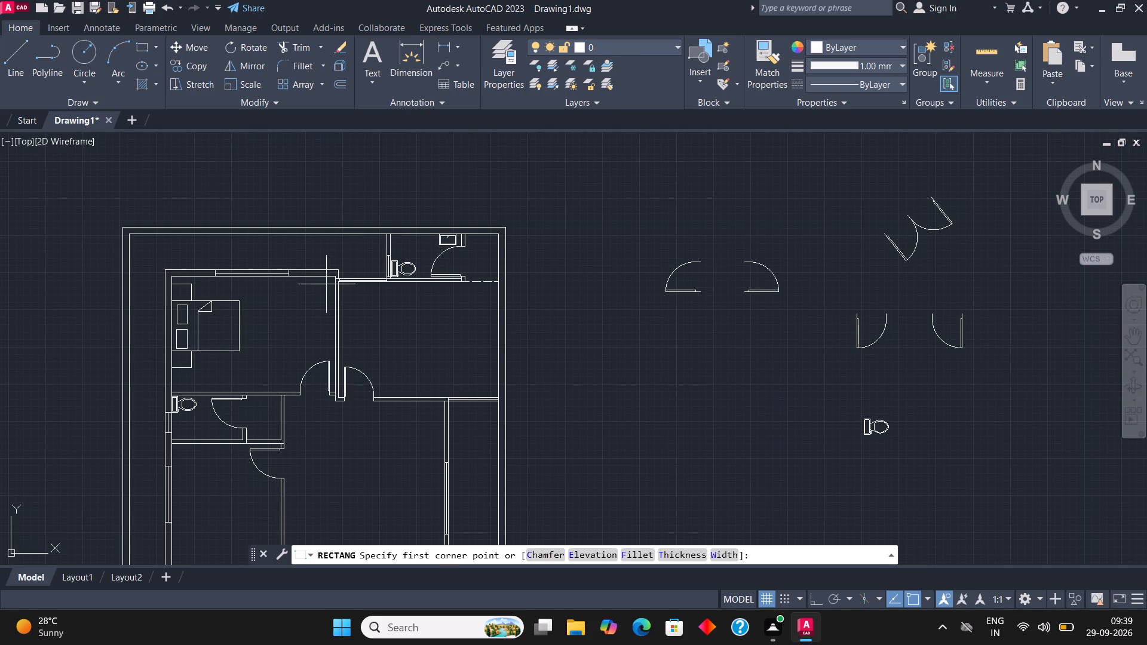
left_click(326, 284)
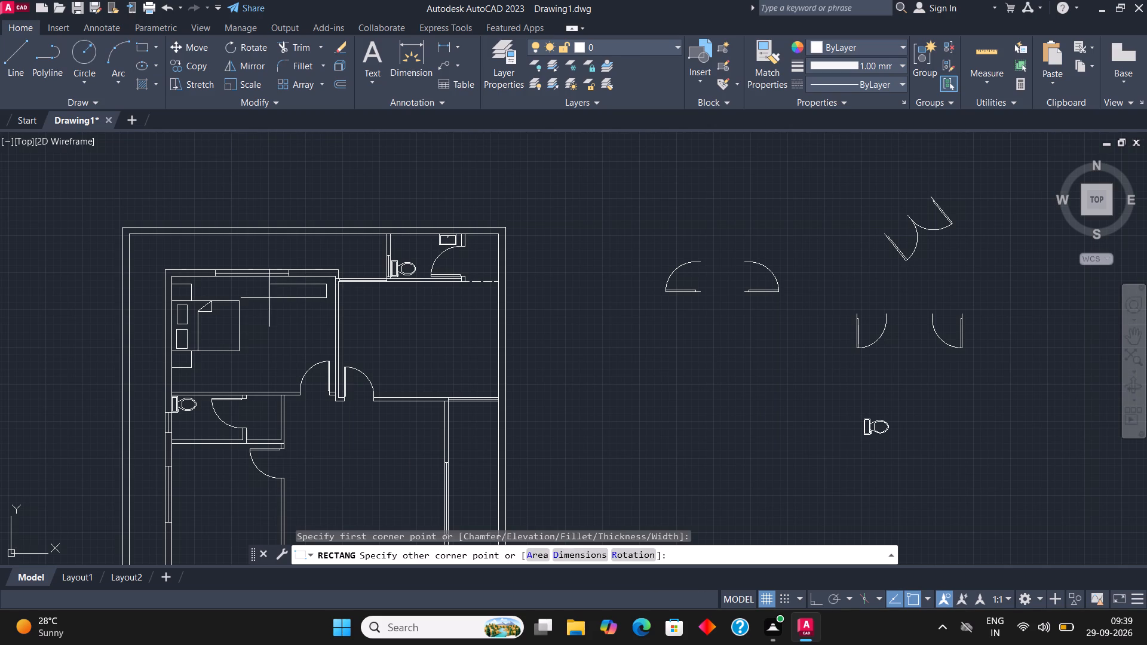
left_click(283, 297)
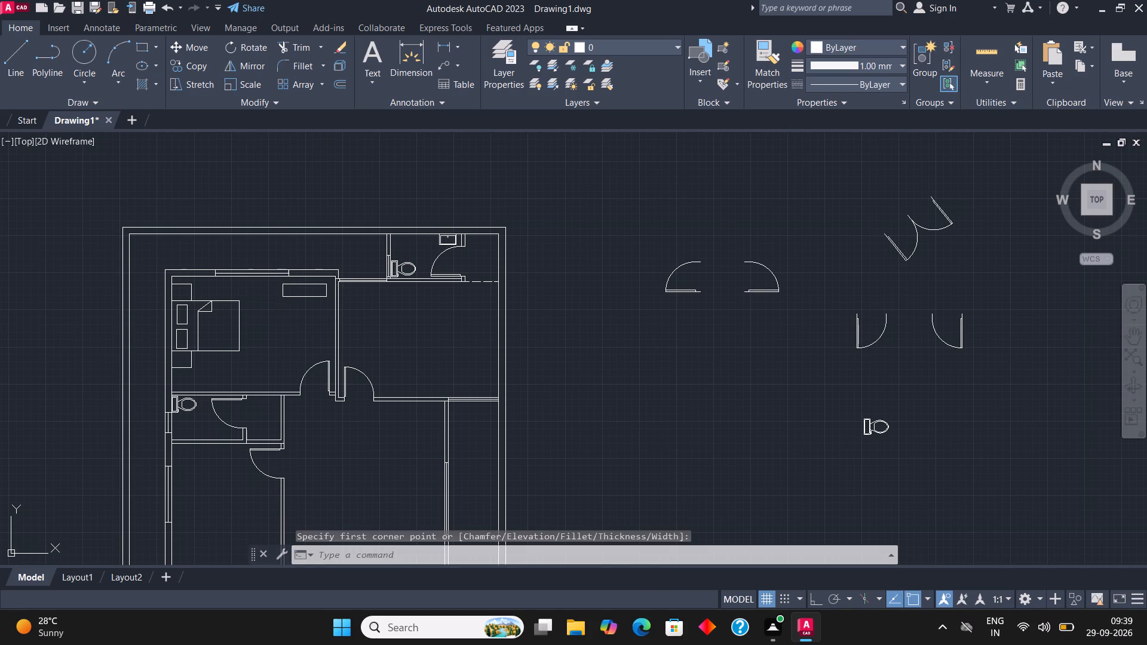
scroll(308, 300, "up", 3)
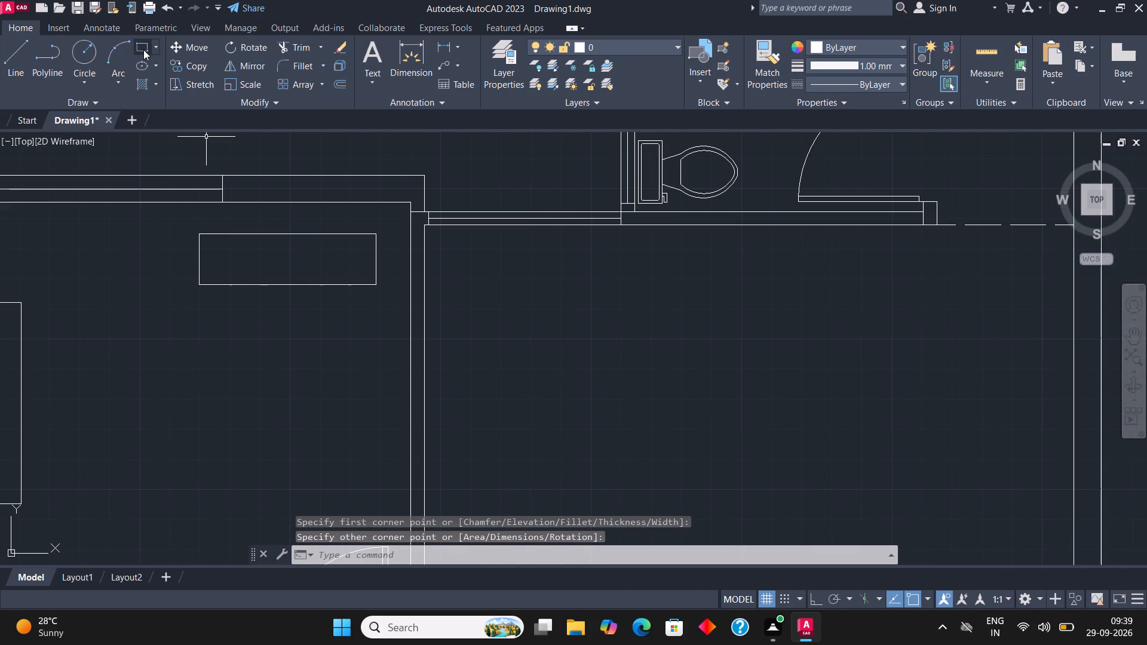
left_click(143, 50)
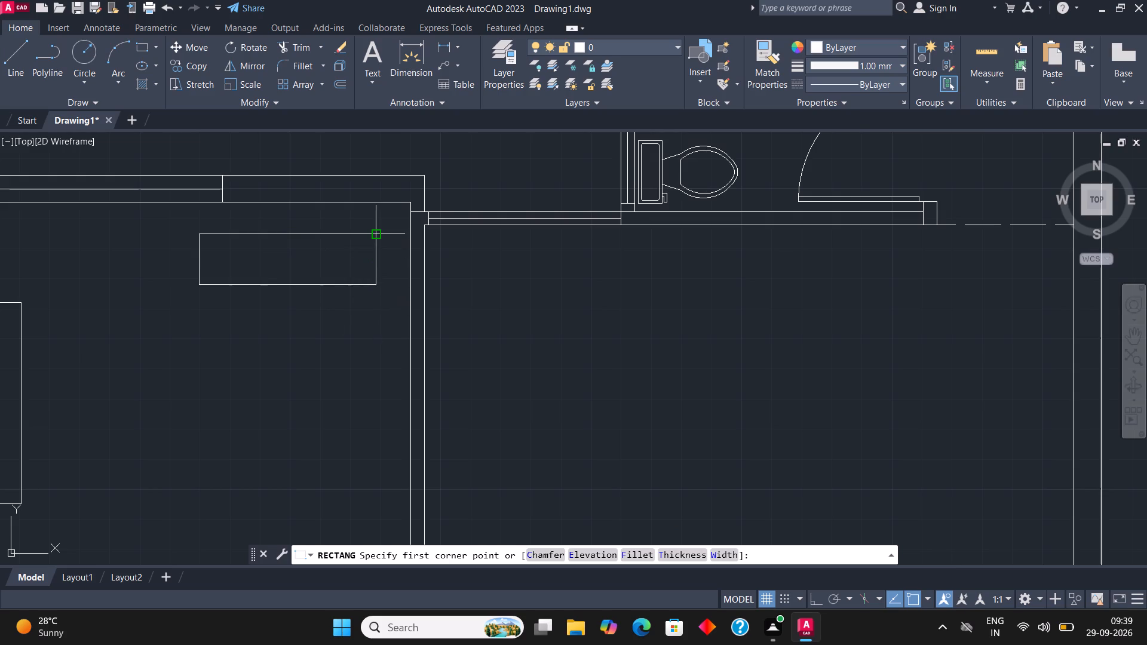
left_click(377, 238)
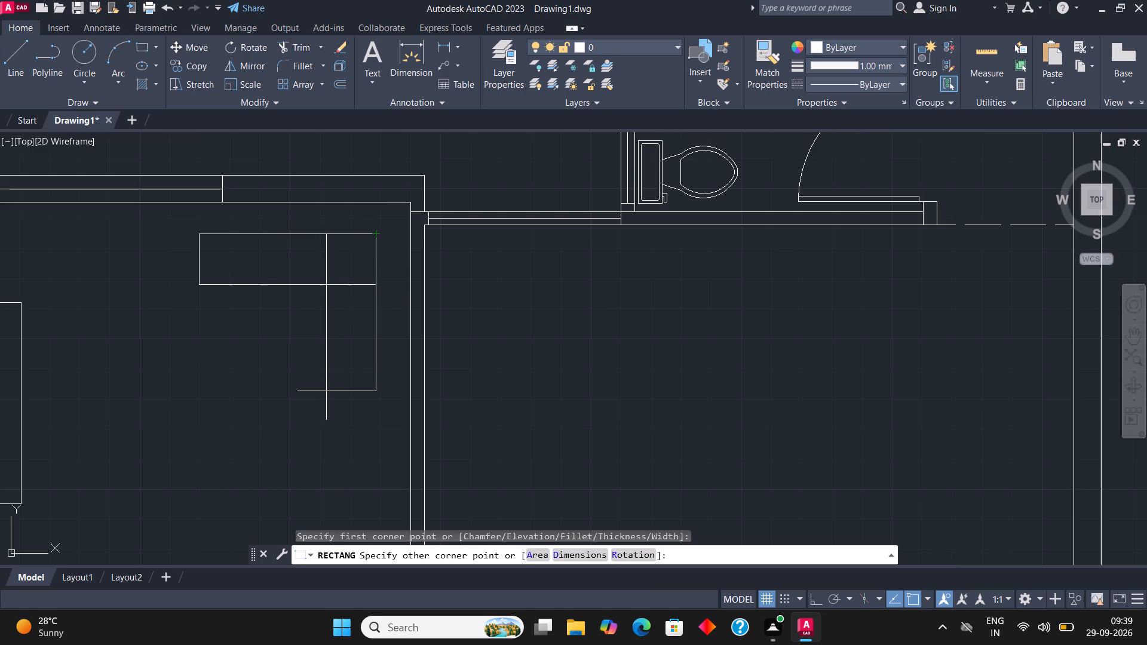
left_click(320, 445)
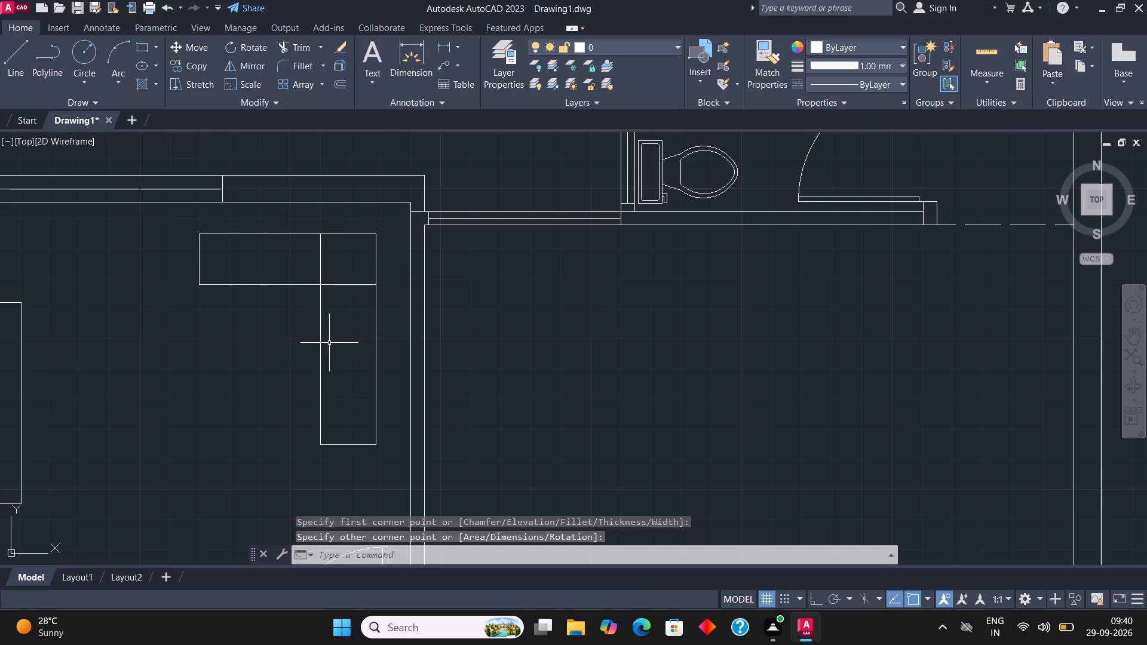
Draw the sofa's backrest outline with straight orthogonal lines just outside the L-shaped seat, from its left end around to its lower end.
left_click(24, 50)
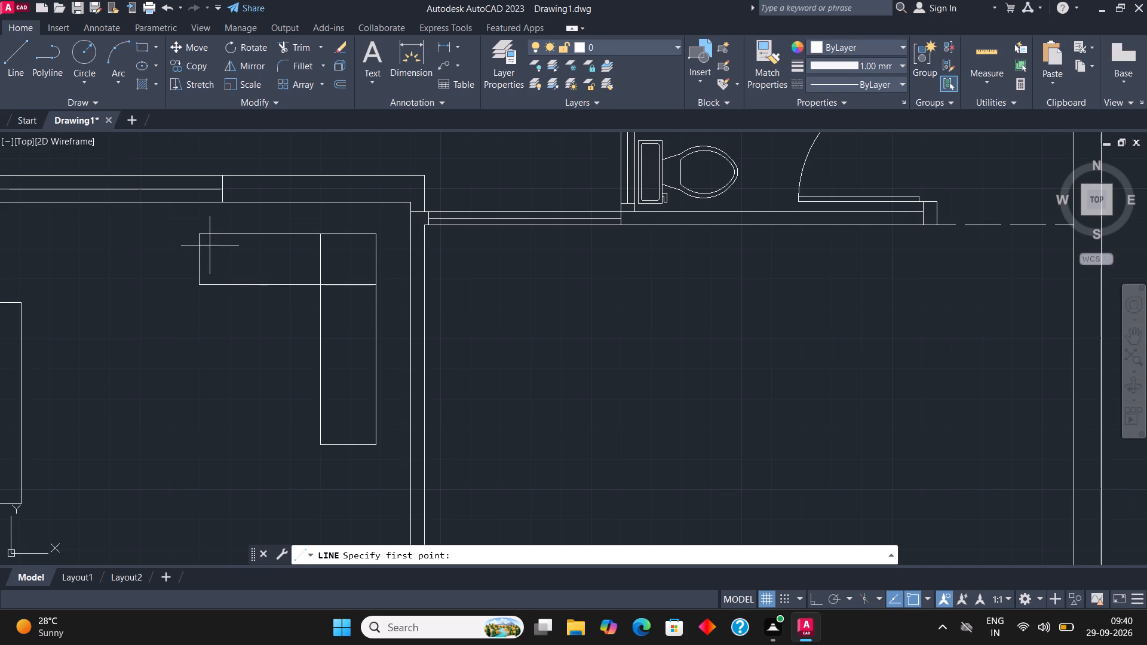
left_click(200, 284)
left_click(192, 285)
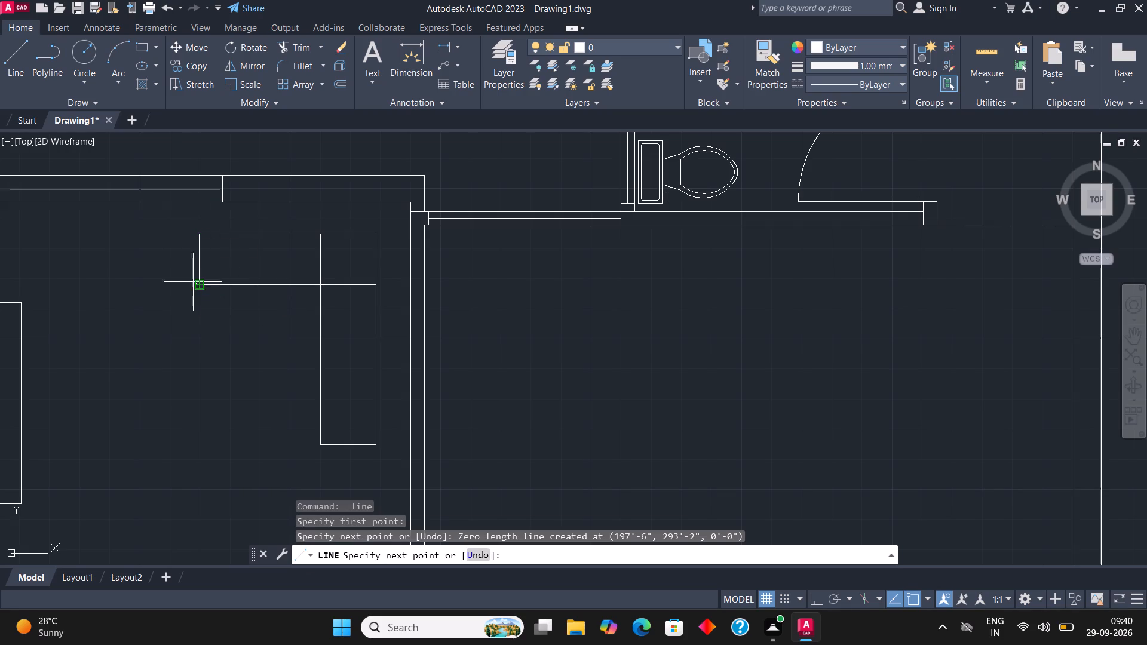
scroll(193, 288, "up", 4)
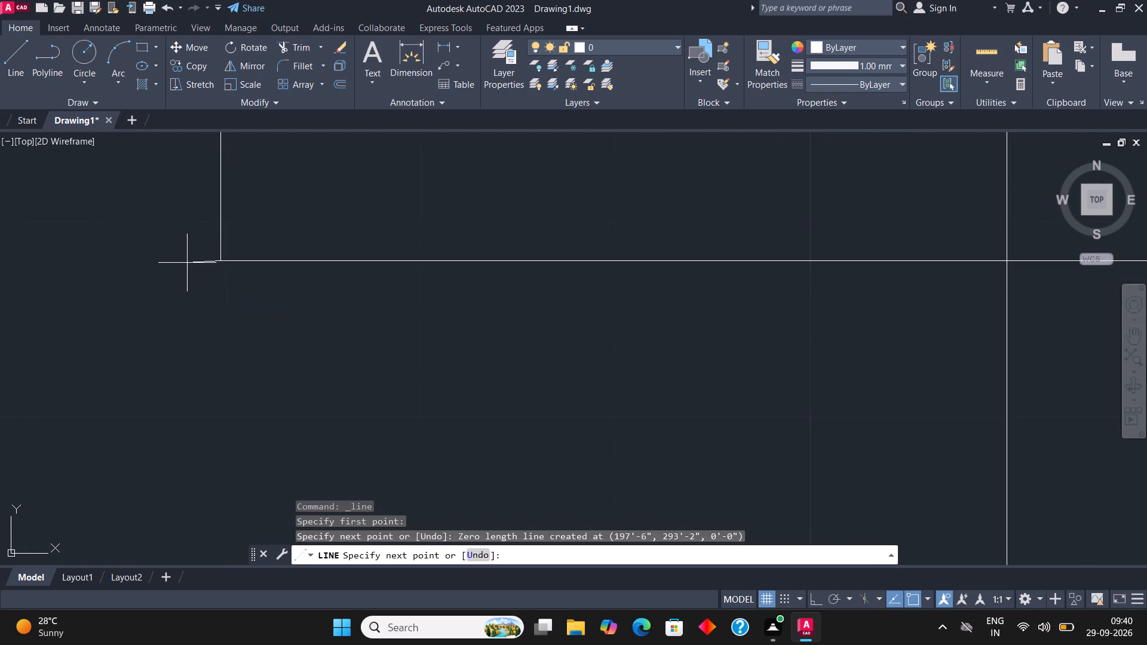
key("F8")
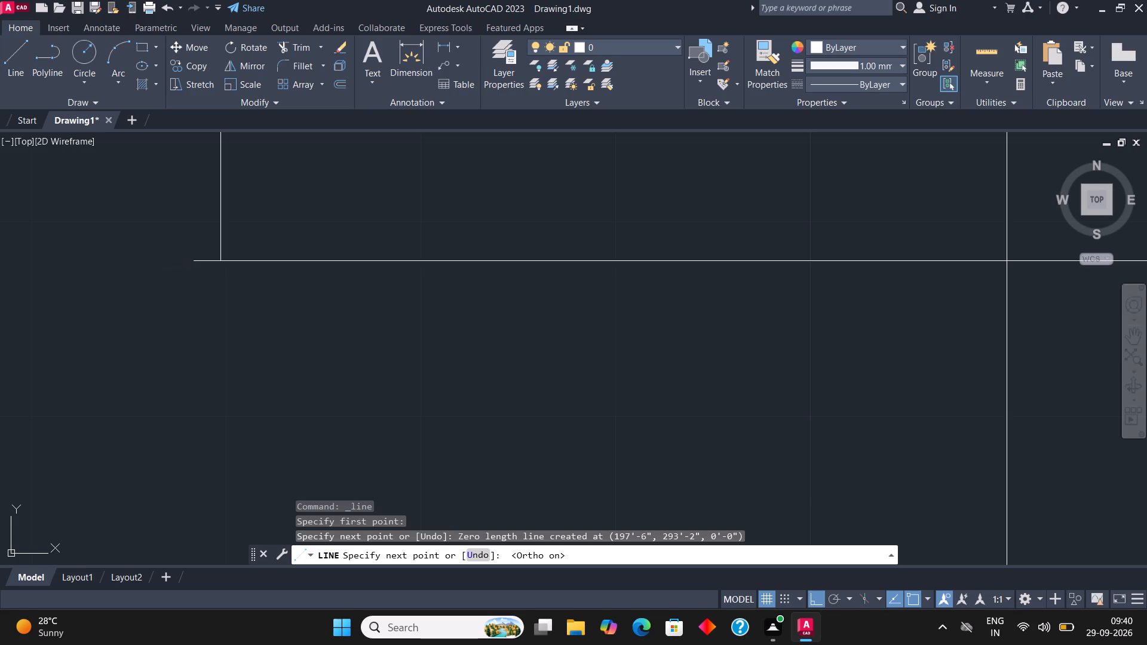
left_click(181, 284)
scroll(181, 290, "down", 4)
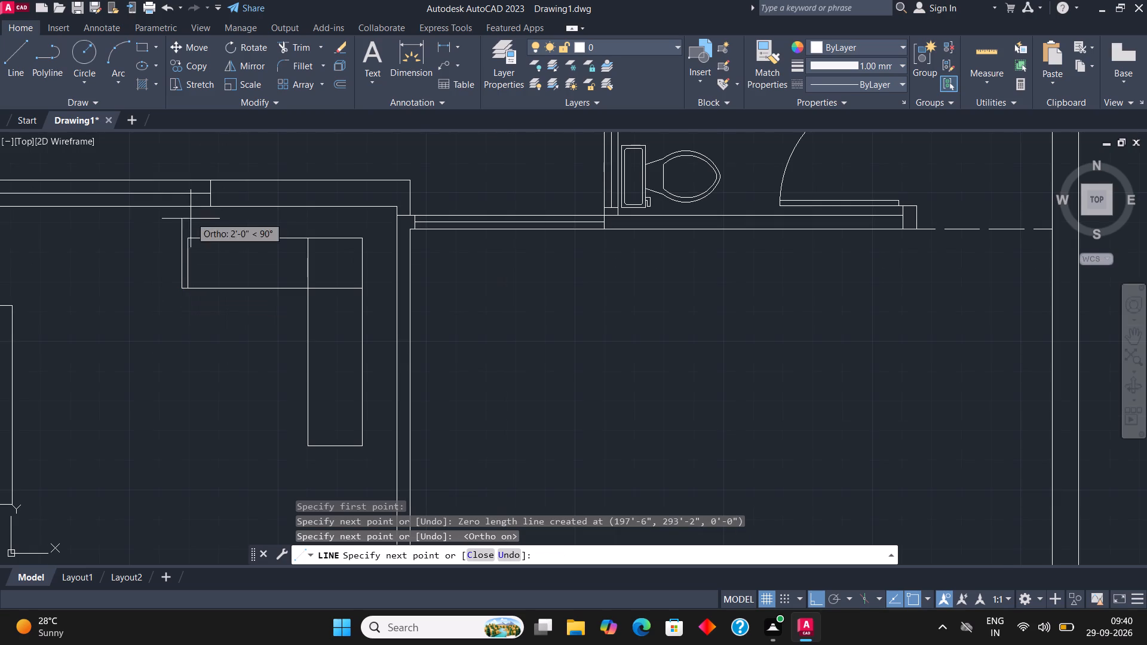
scroll(189, 224, "up", 3)
left_click(167, 253)
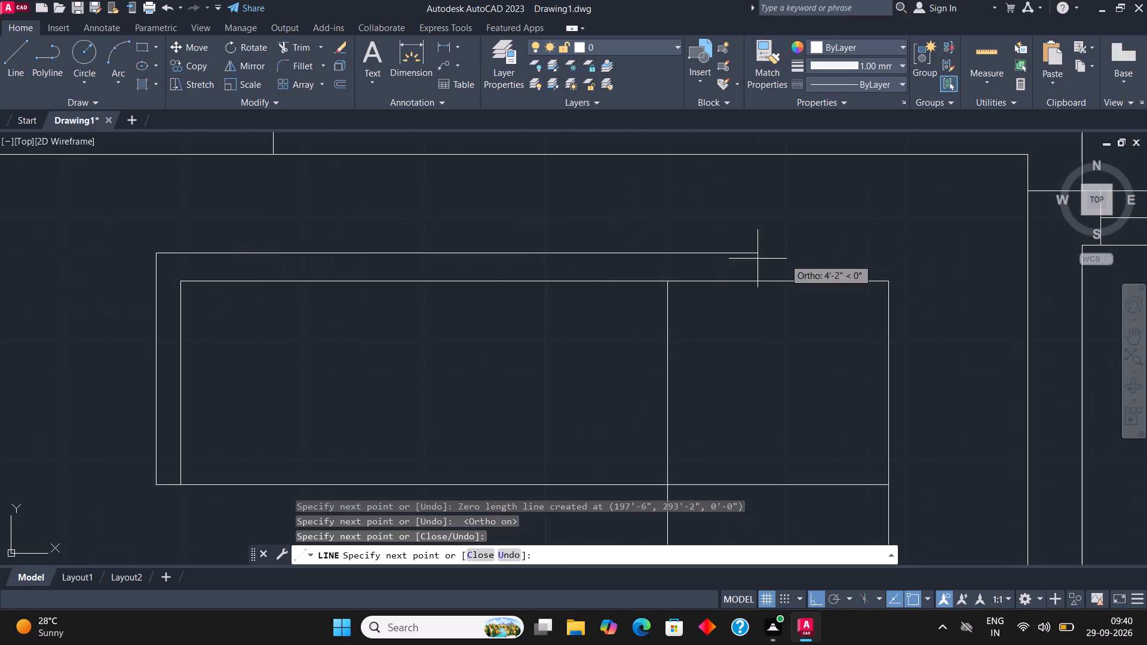
left_click(918, 272)
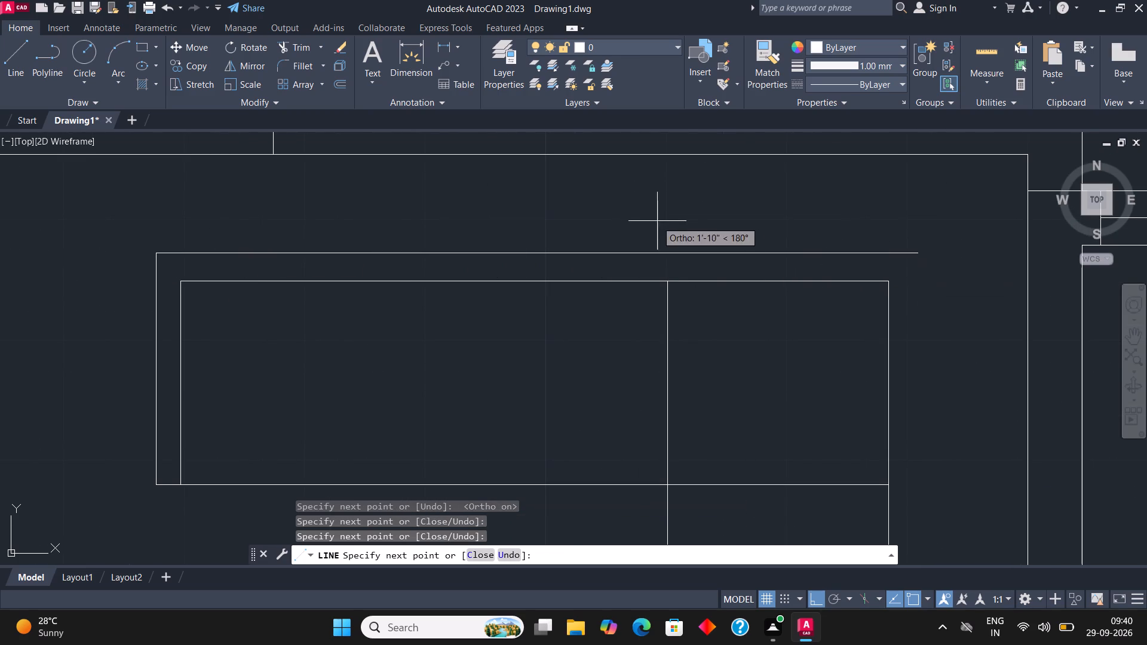
scroll(652, 221, "down", 5)
scroll(691, 325, "up", 4)
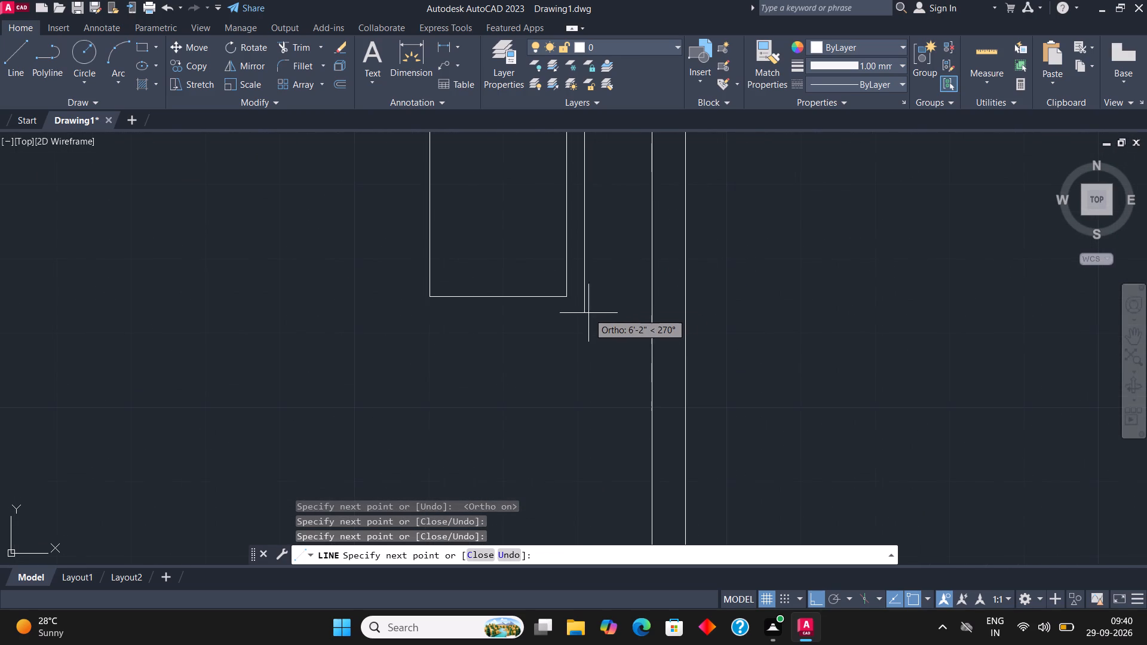
scroll(587, 313, "up", 2)
left_click(578, 316)
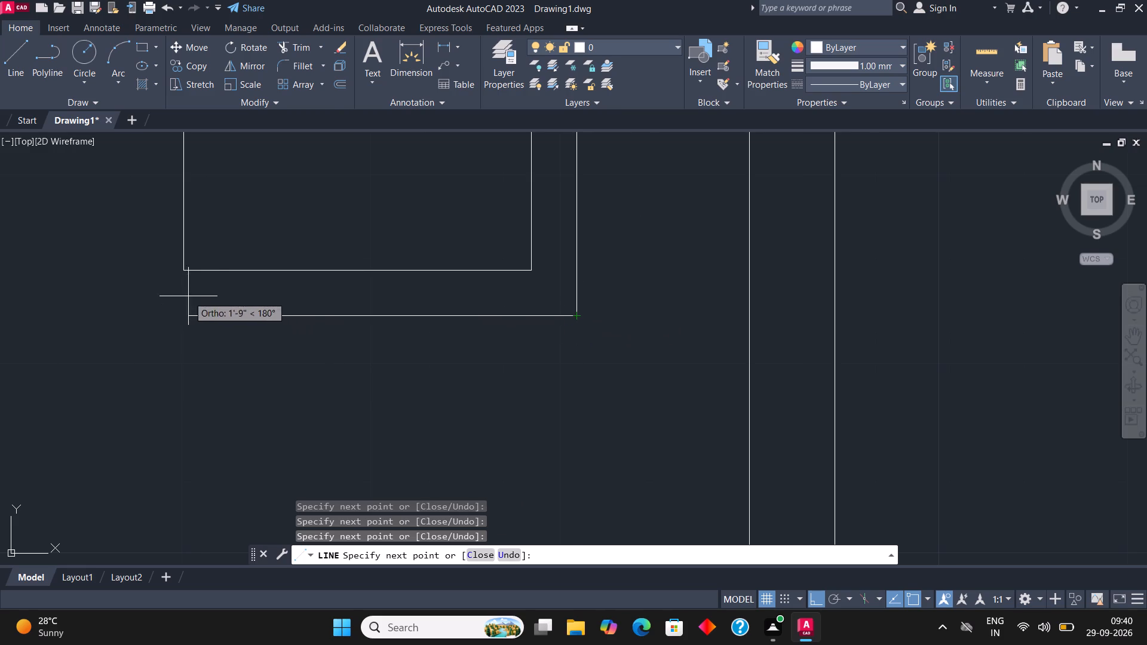
left_click(181, 300)
left_click(180, 261)
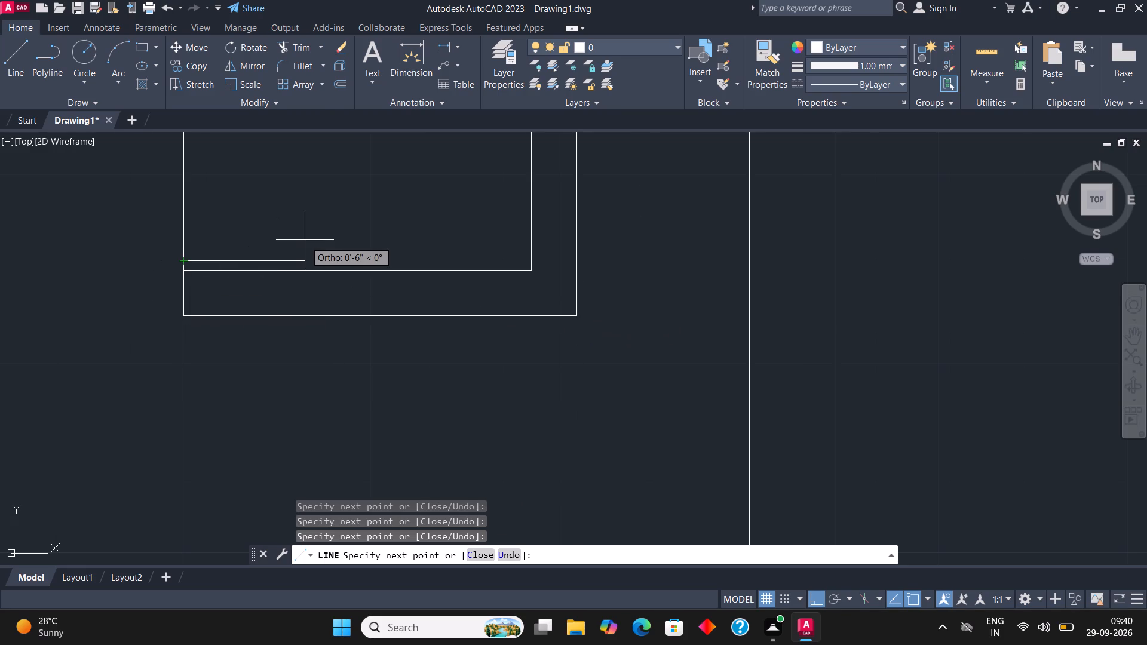
key("Escape")
Draw two vertical cushion divider lines across the sofa's horizontal seat and trim their ends at the seat's lower edge.
scroll(305, 290, "down", 2)
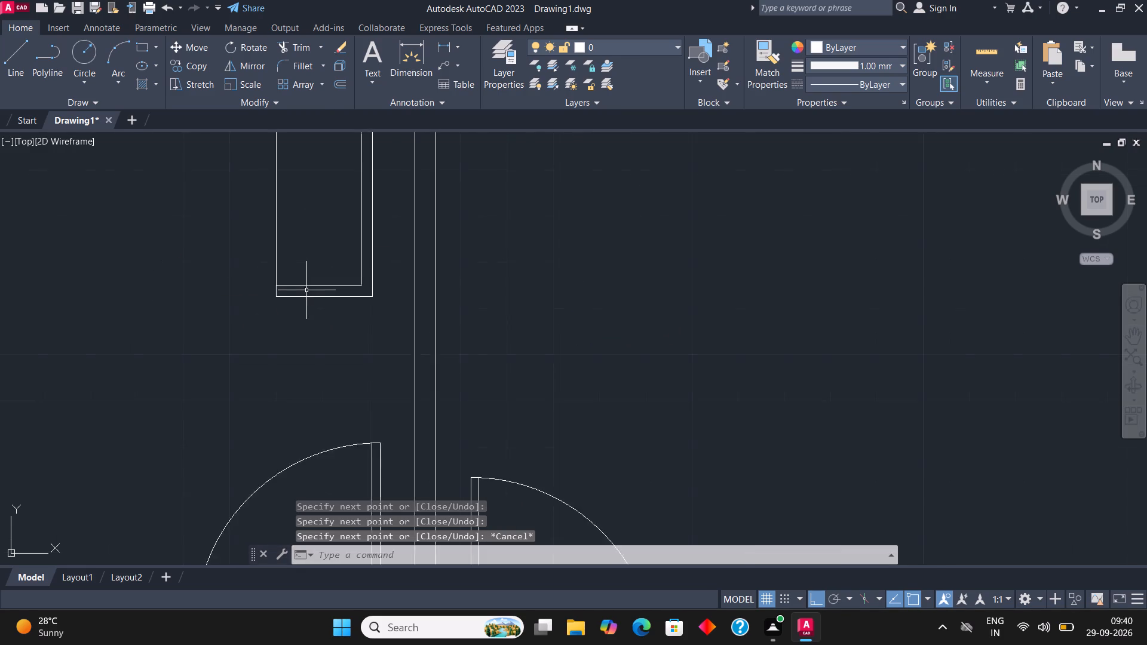
scroll(306, 290, "down", 3)
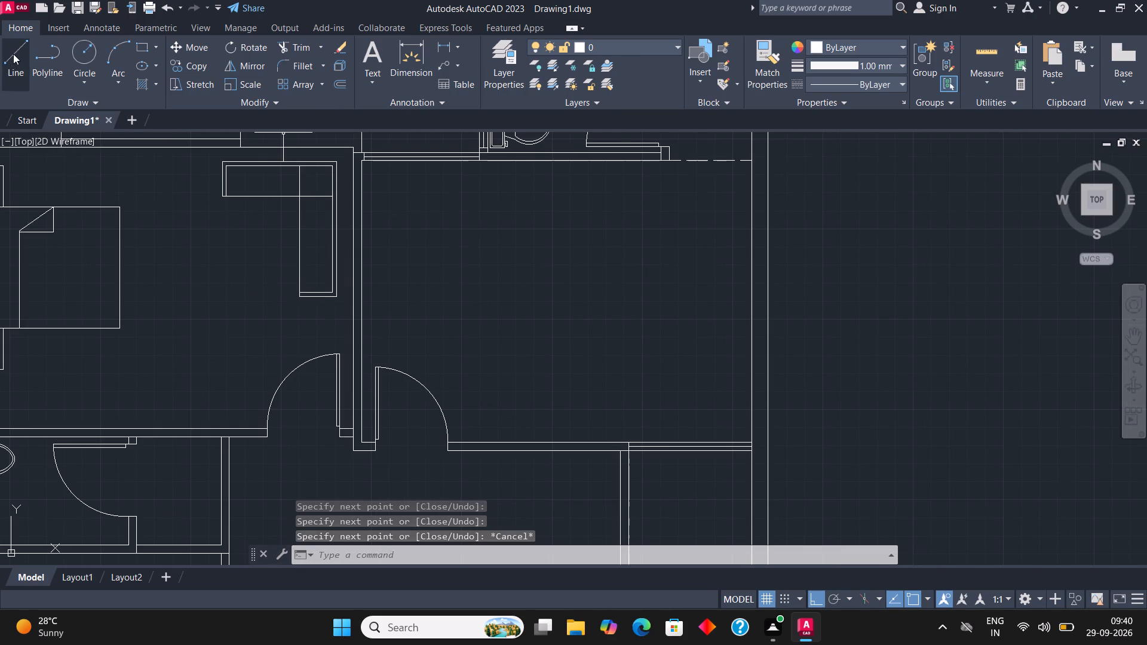
left_click(13, 54)
scroll(265, 170, "up", 2)
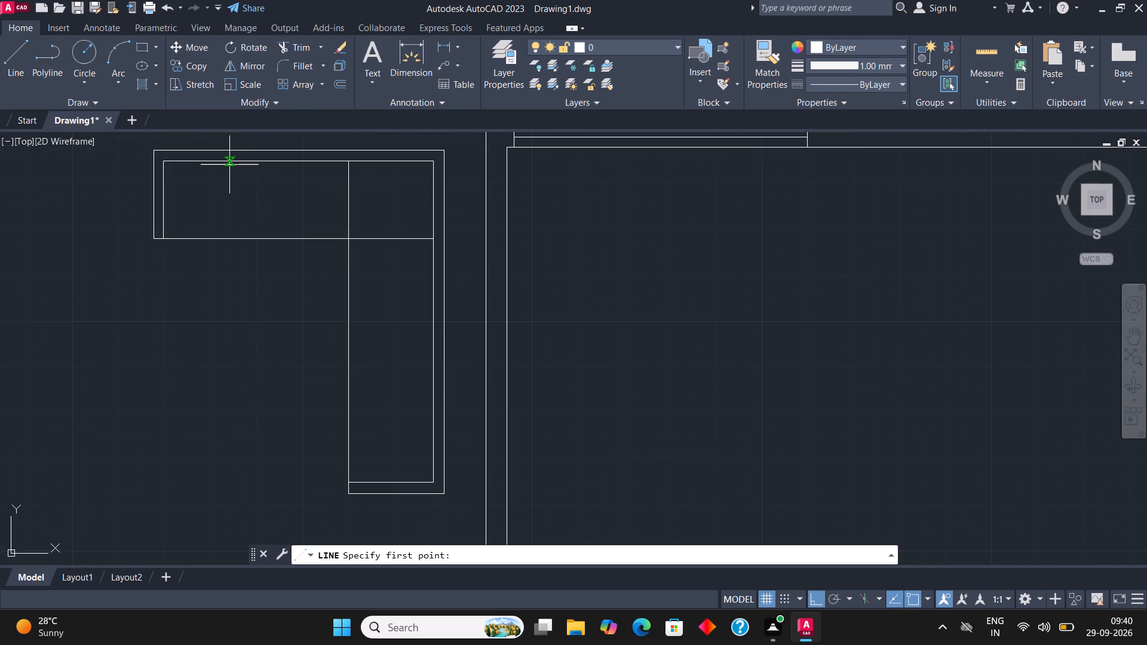
left_click(231, 162)
left_click(223, 260)
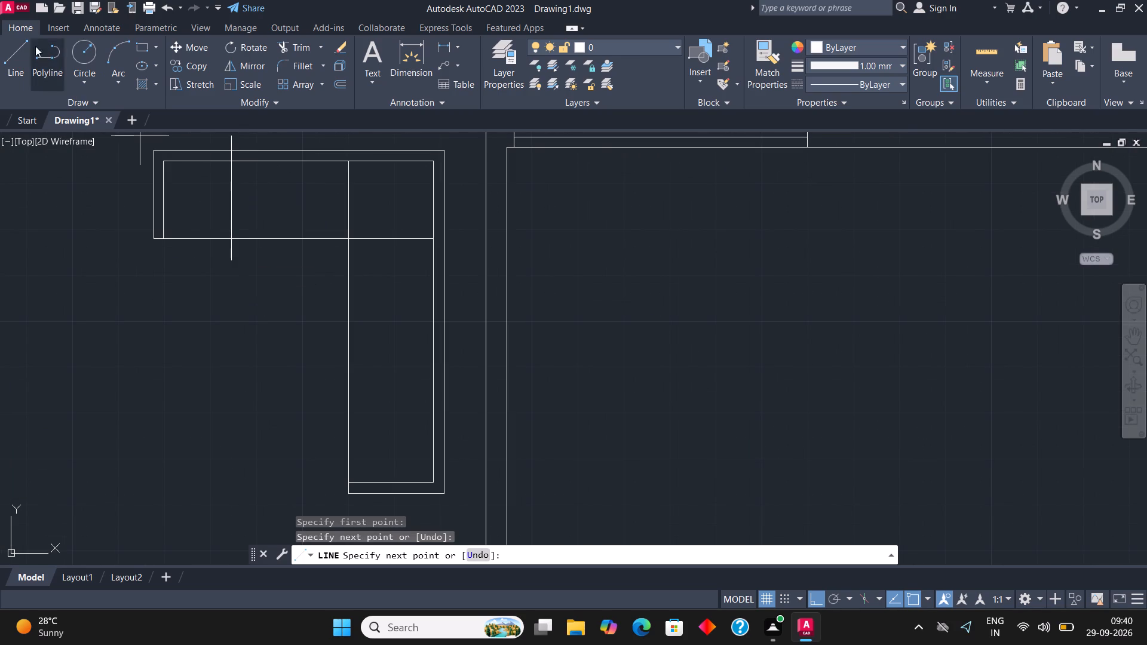
left_click(14, 68)
left_click(285, 159)
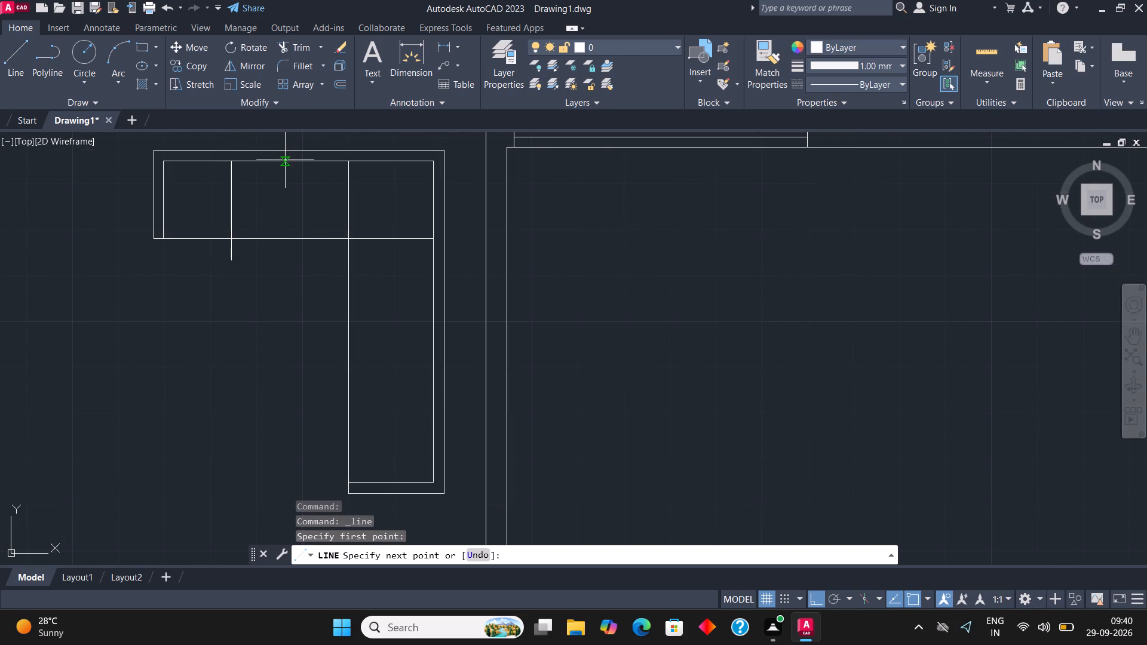
left_click(288, 254)
key("Escape")
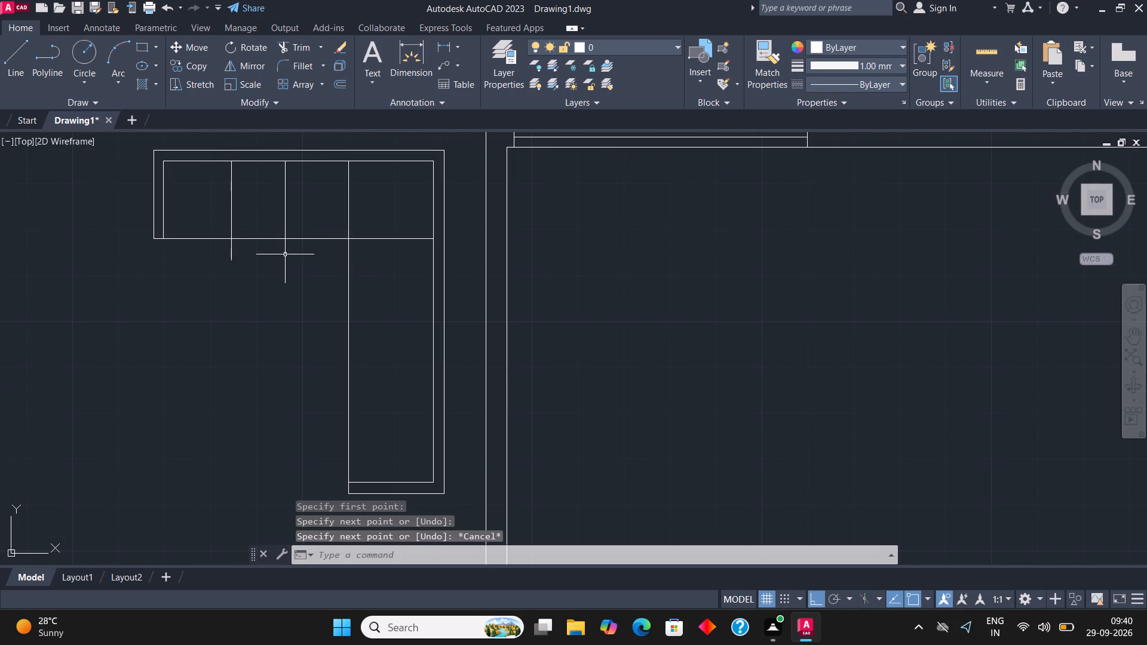
left_click(287, 46)
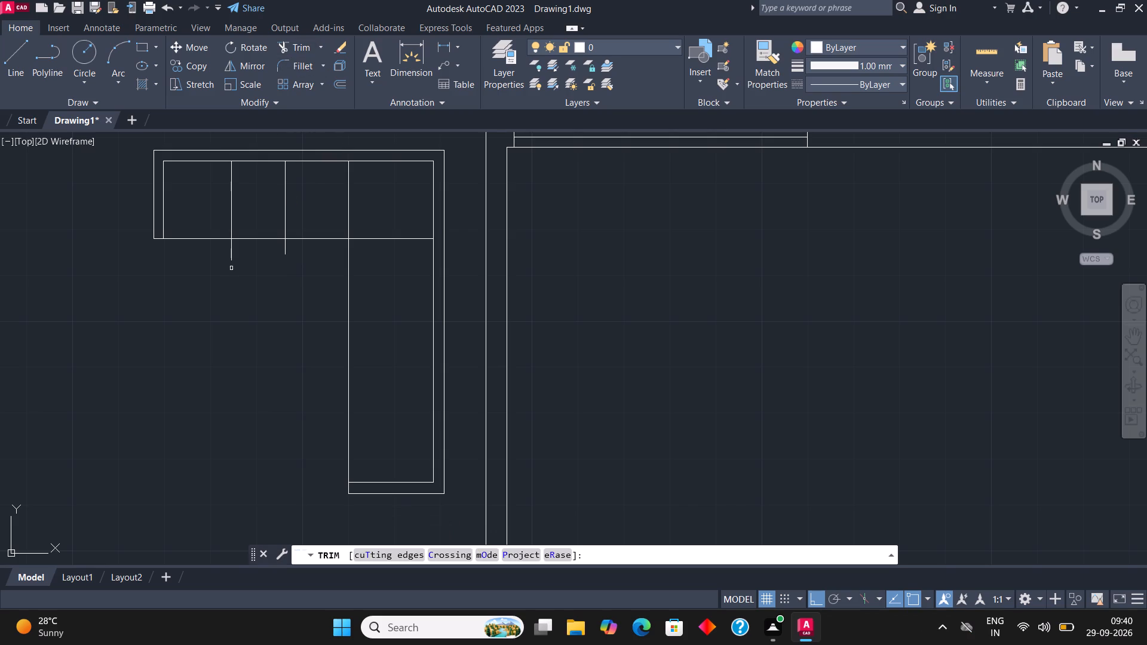
left_click(216, 257)
left_click(306, 248)
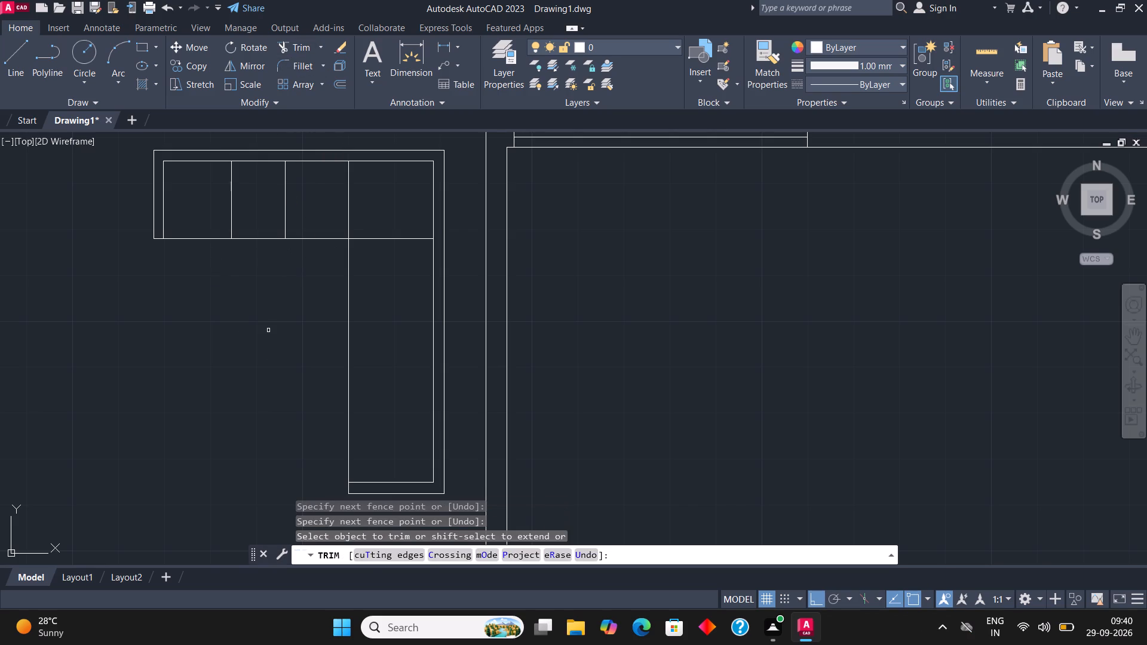
key("Escape")
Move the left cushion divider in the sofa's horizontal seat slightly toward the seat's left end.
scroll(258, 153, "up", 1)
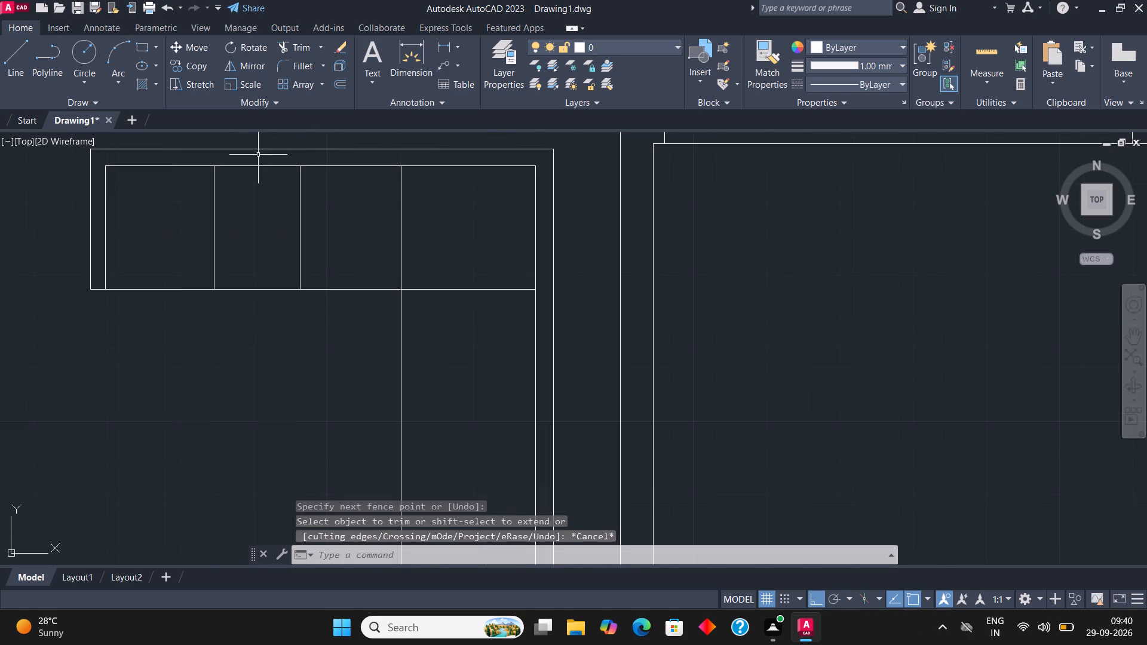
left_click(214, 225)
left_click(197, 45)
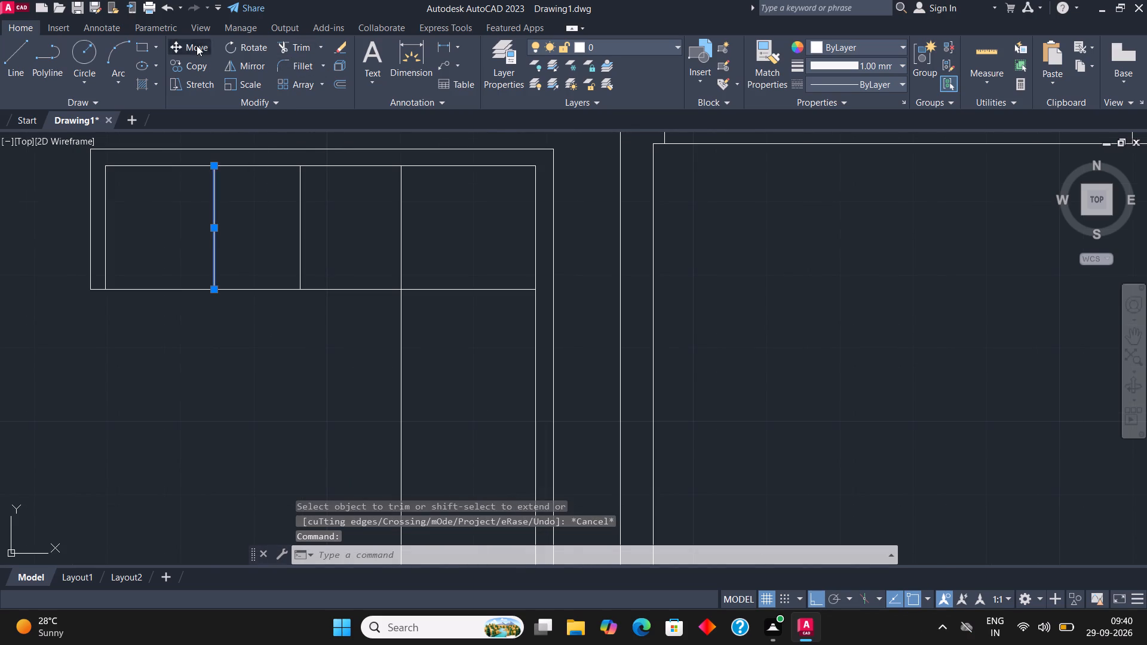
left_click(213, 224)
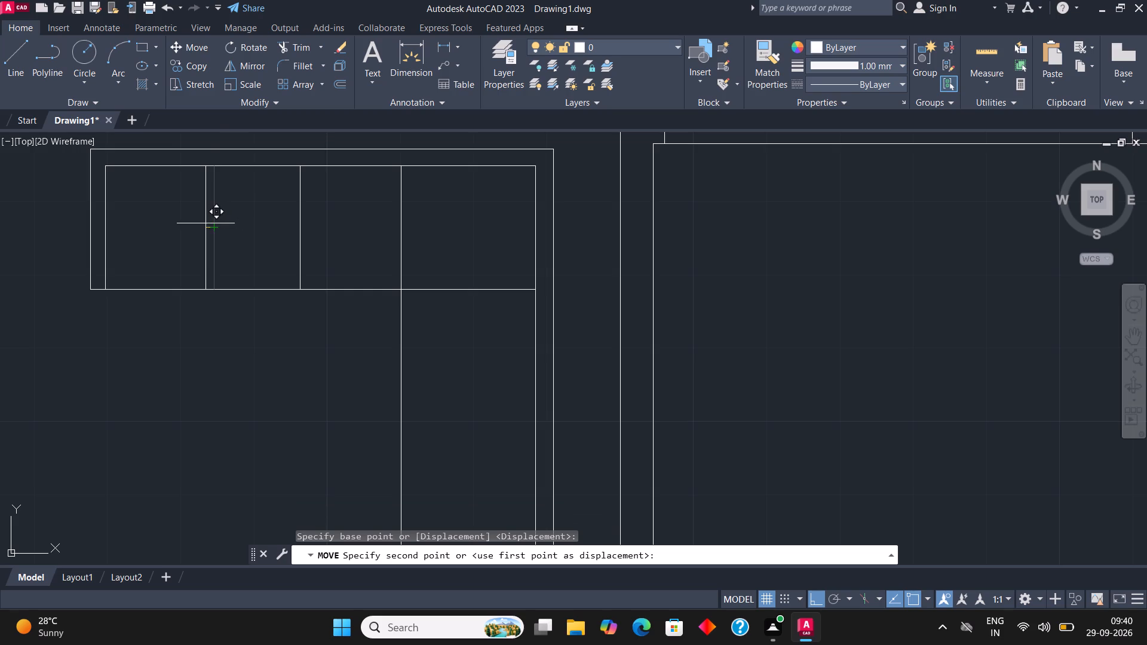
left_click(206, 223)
Draw two horizontal cushion dividers across the sofa's vertical seat and trim their overhanging ends at the backrest's outer line.
scroll(395, 339, "down", 2)
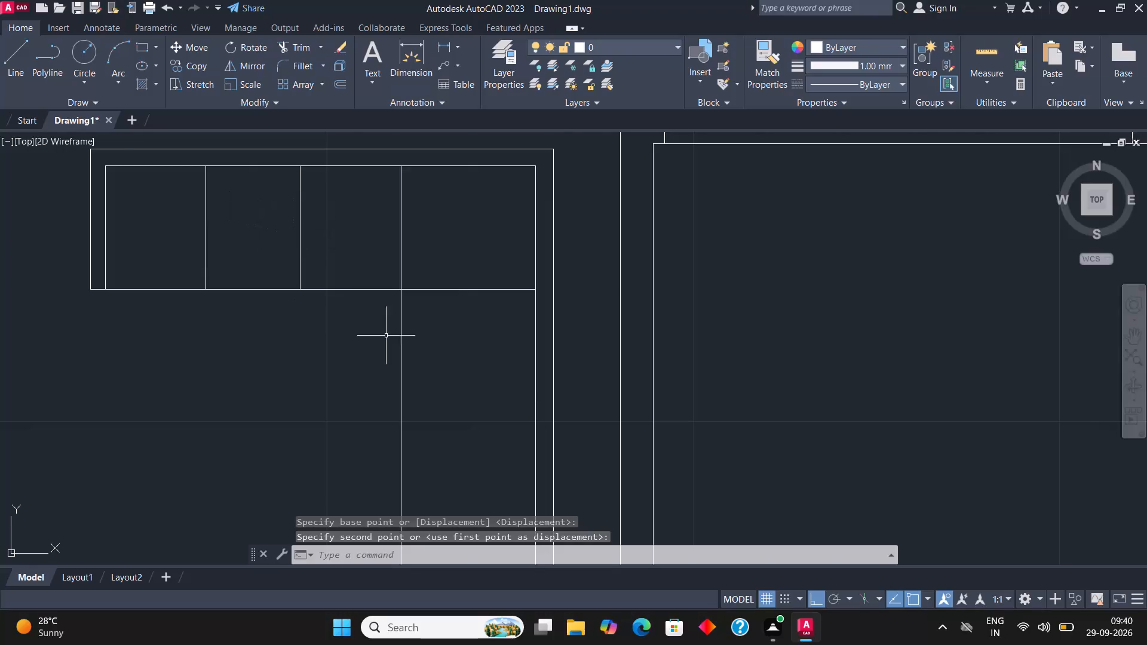
scroll(394, 337, "down", 2)
scroll(435, 337, "up", 4)
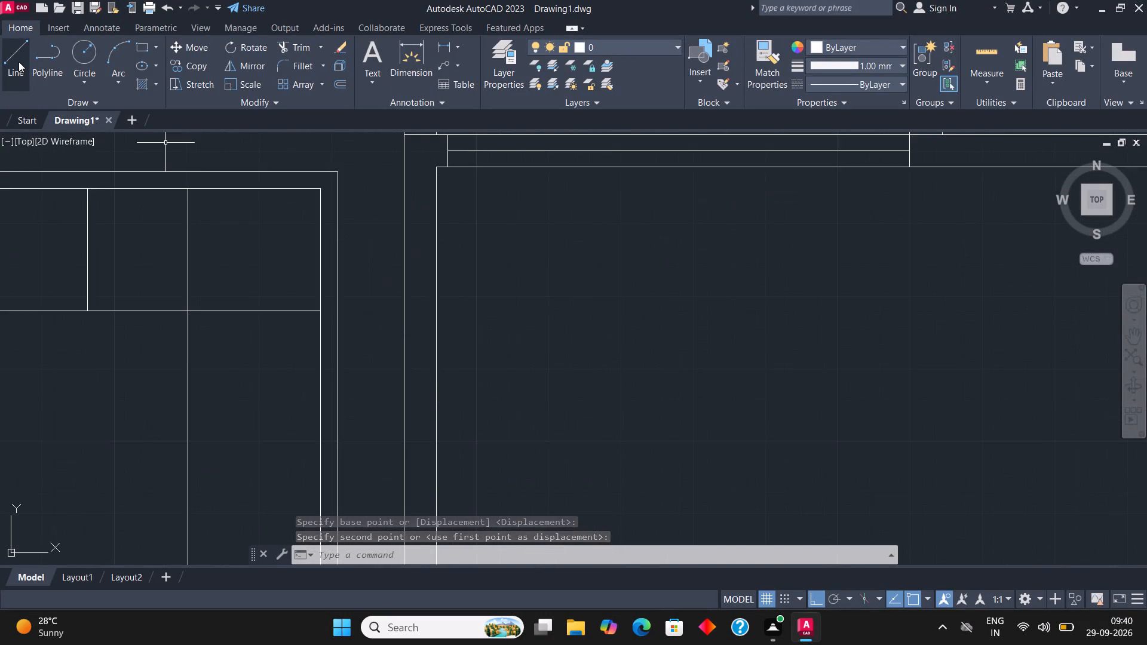
left_click(16, 59)
left_click(188, 429)
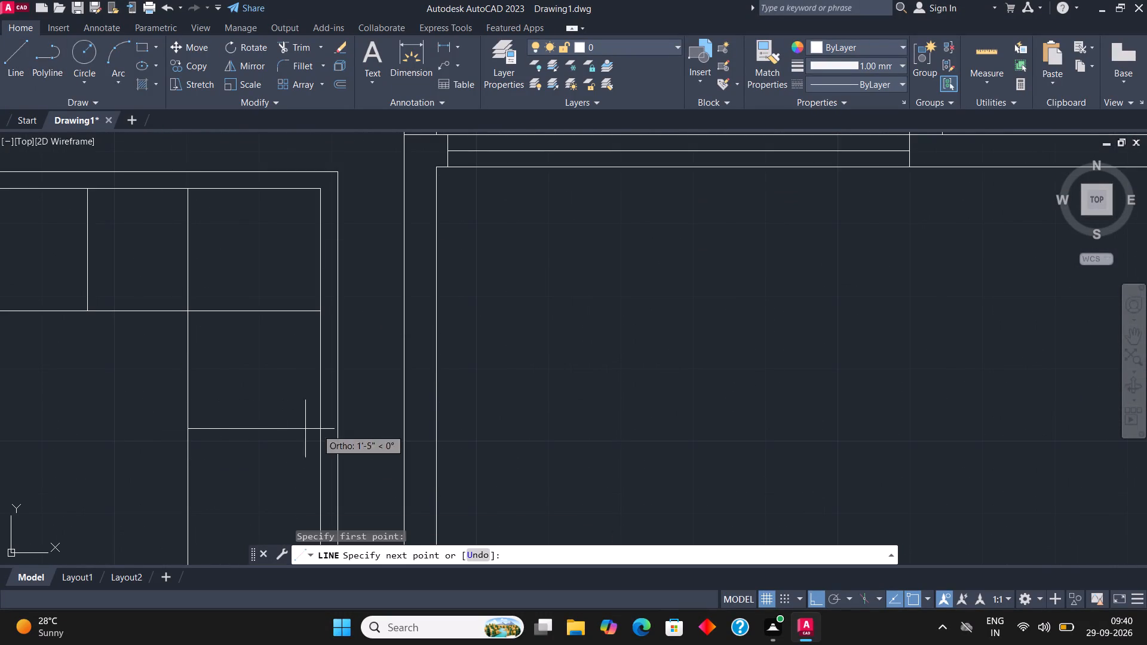
left_click(367, 428)
left_click(3, 51)
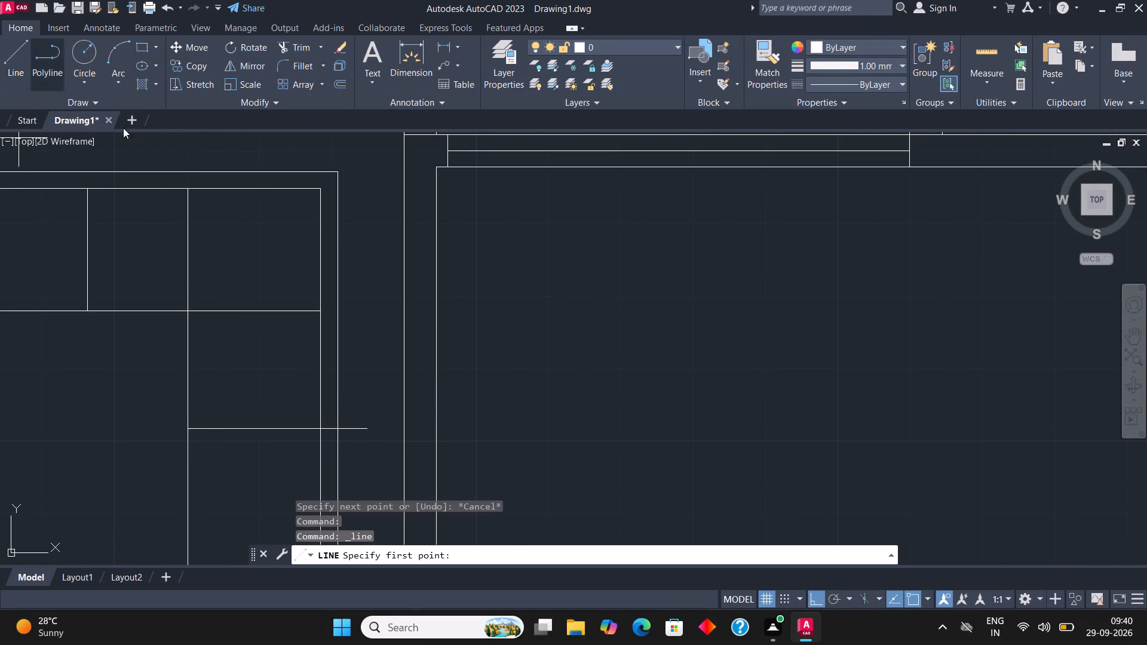
scroll(262, 220, "down", 3)
scroll(262, 319, "up", 2)
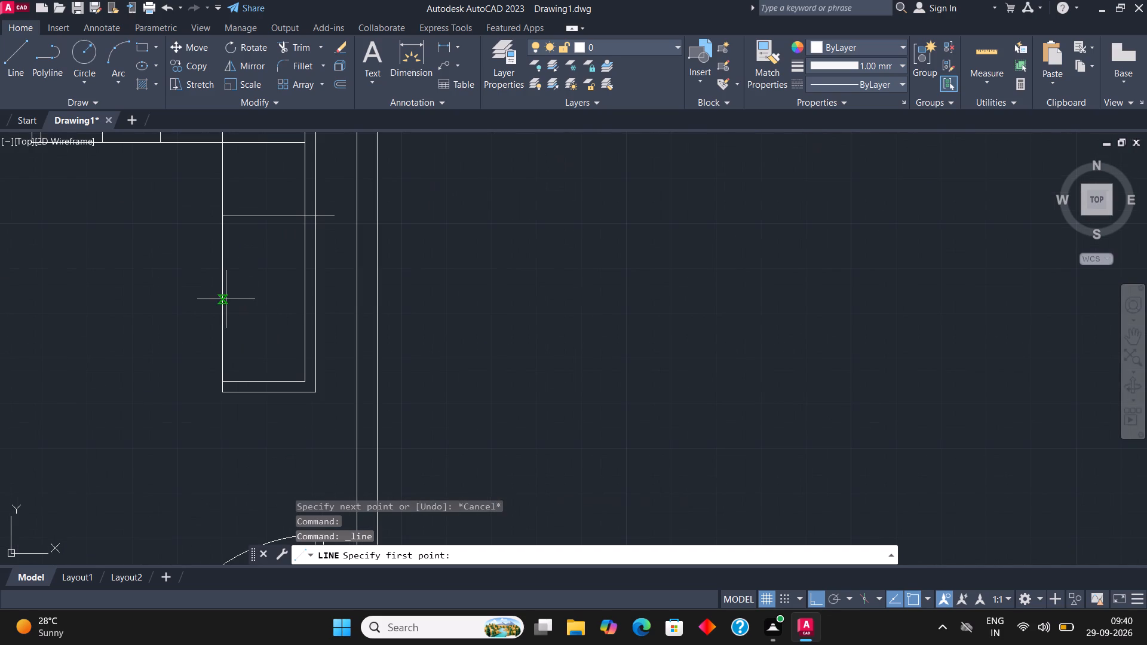
left_click(226, 301)
left_click(330, 290)
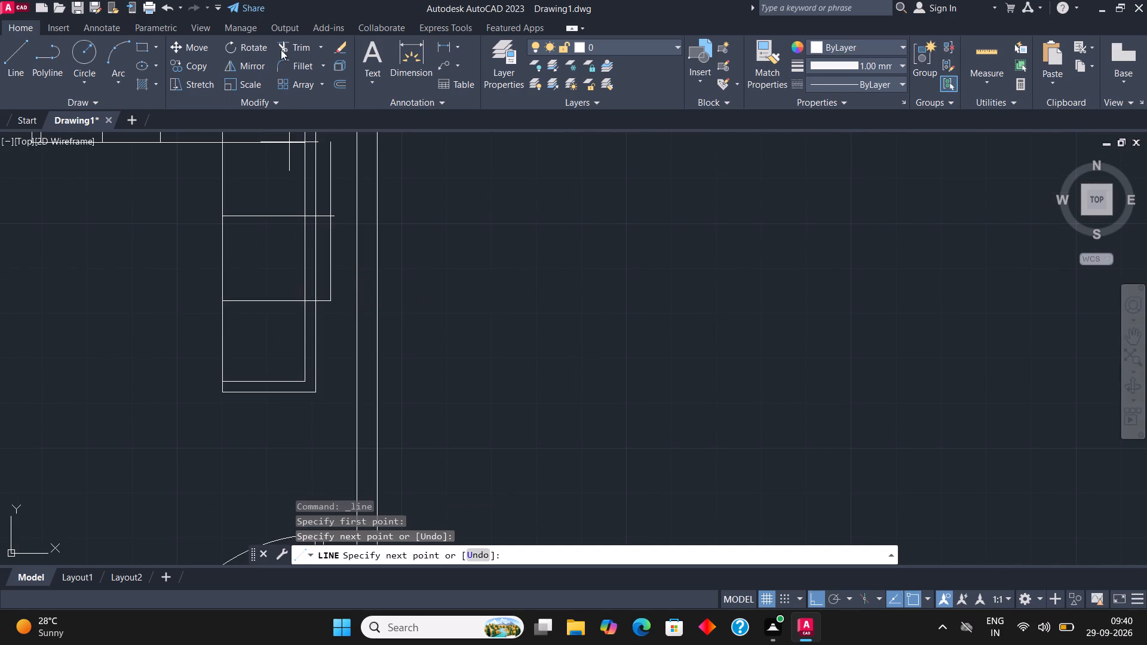
left_click(295, 52)
left_click(321, 192)
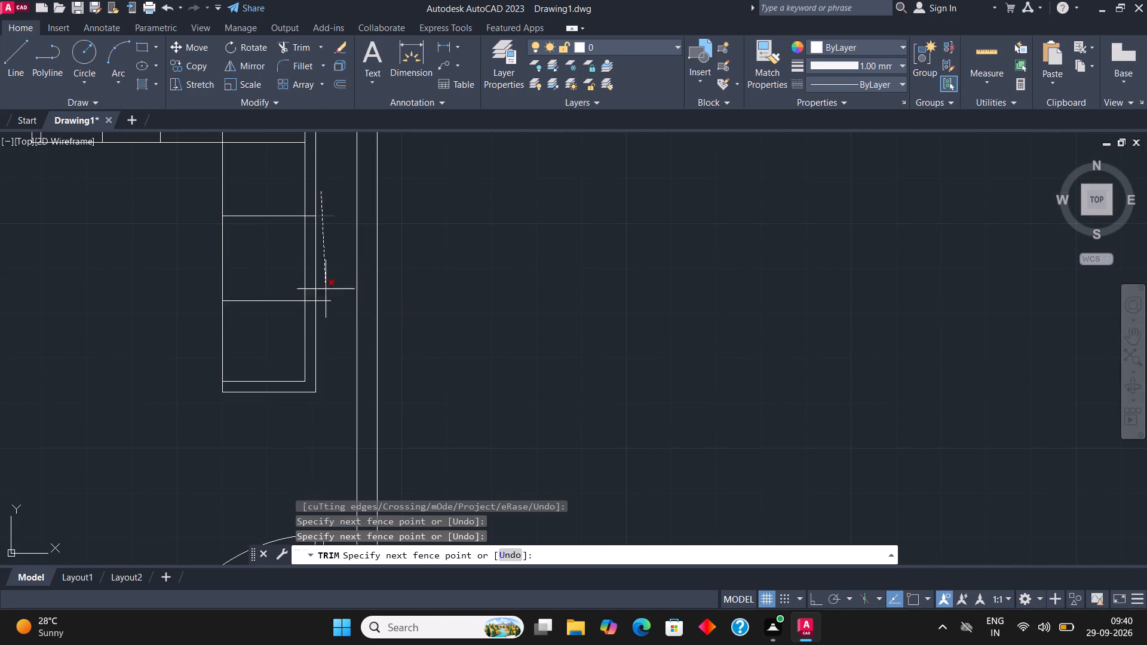
left_click(325, 328)
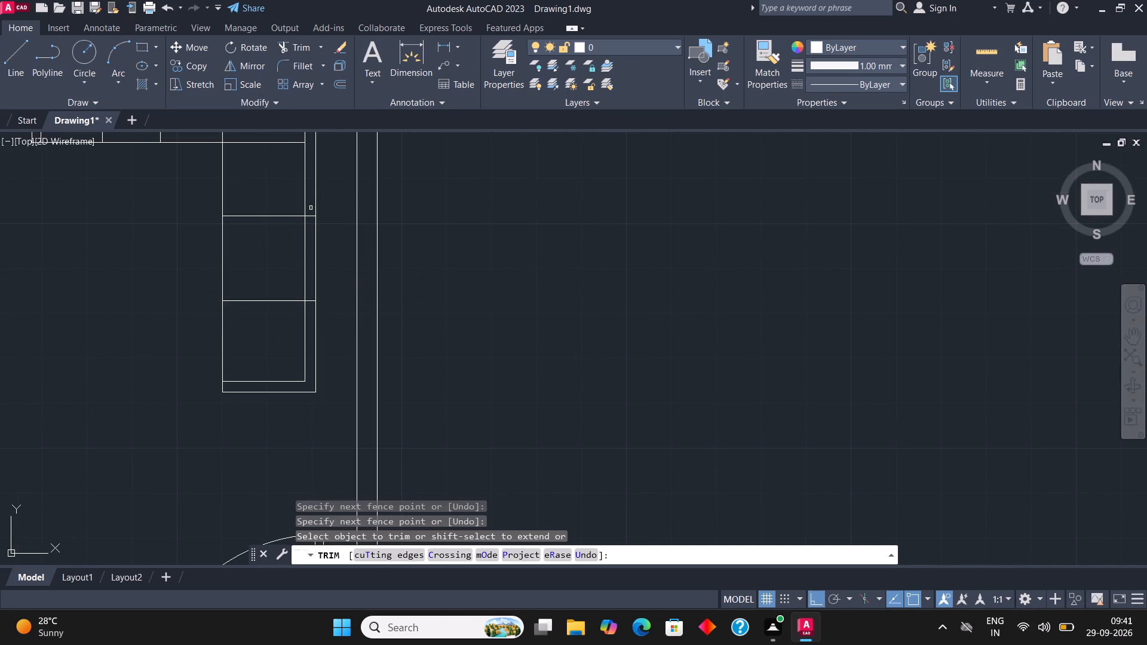
Trim away the right-hand cushion divider in the sofa's horizontal seat.
scroll(358, 382, "down", 1)
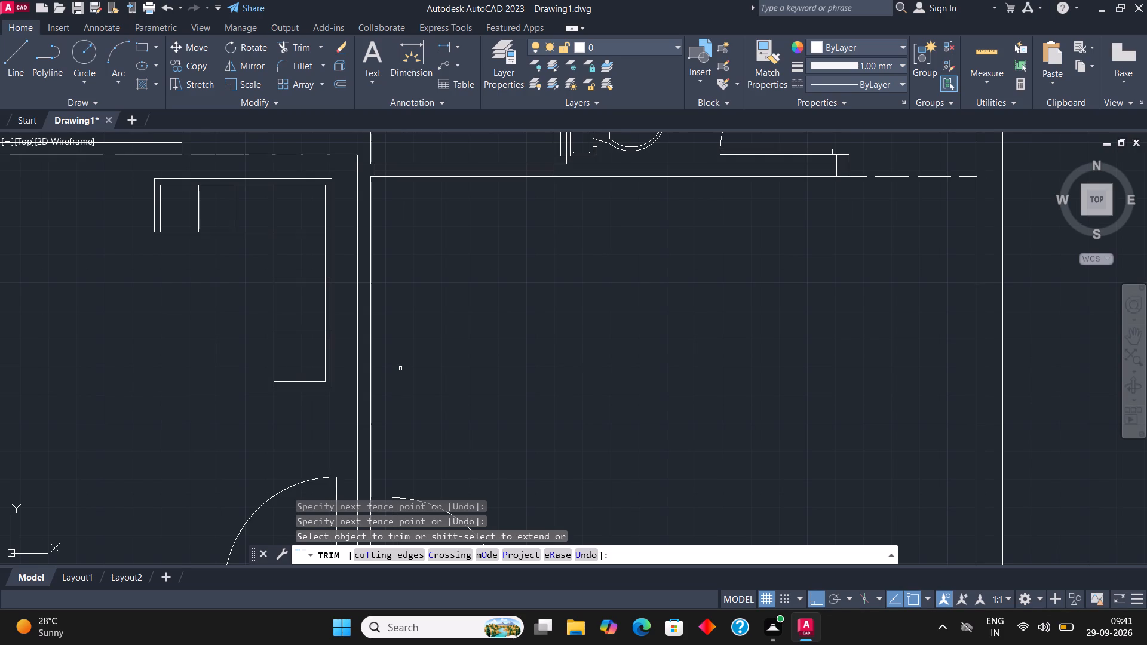
scroll(400, 368, "down", 2)
scroll(330, 340, "up", 1)
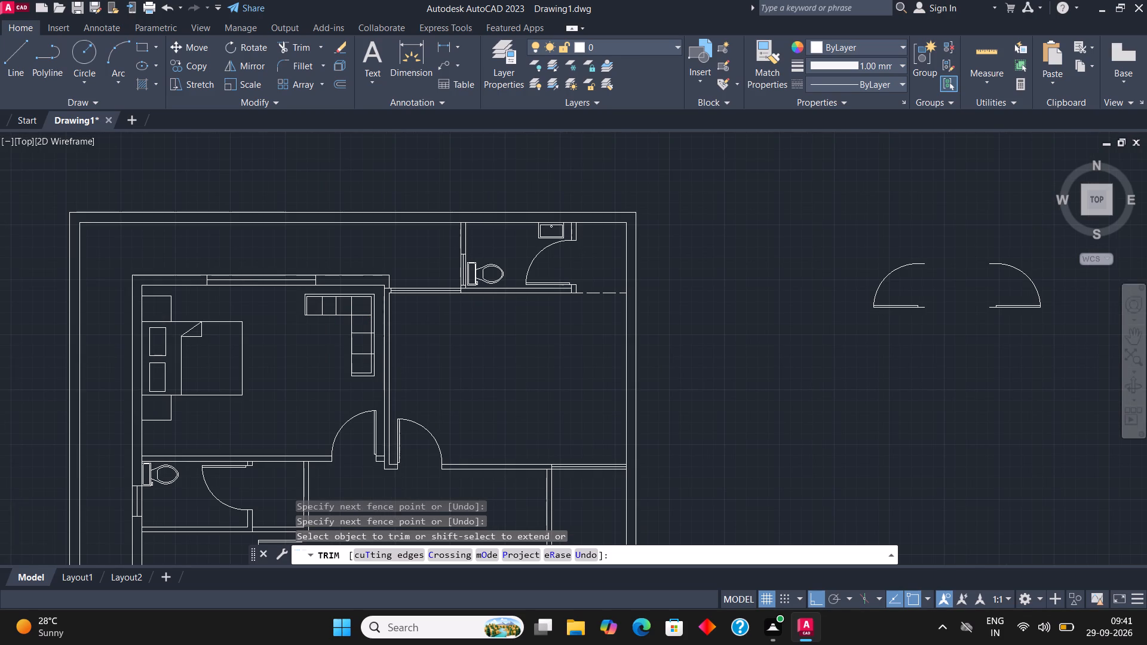
scroll(330, 340, "up", 1)
left_click(340, 254)
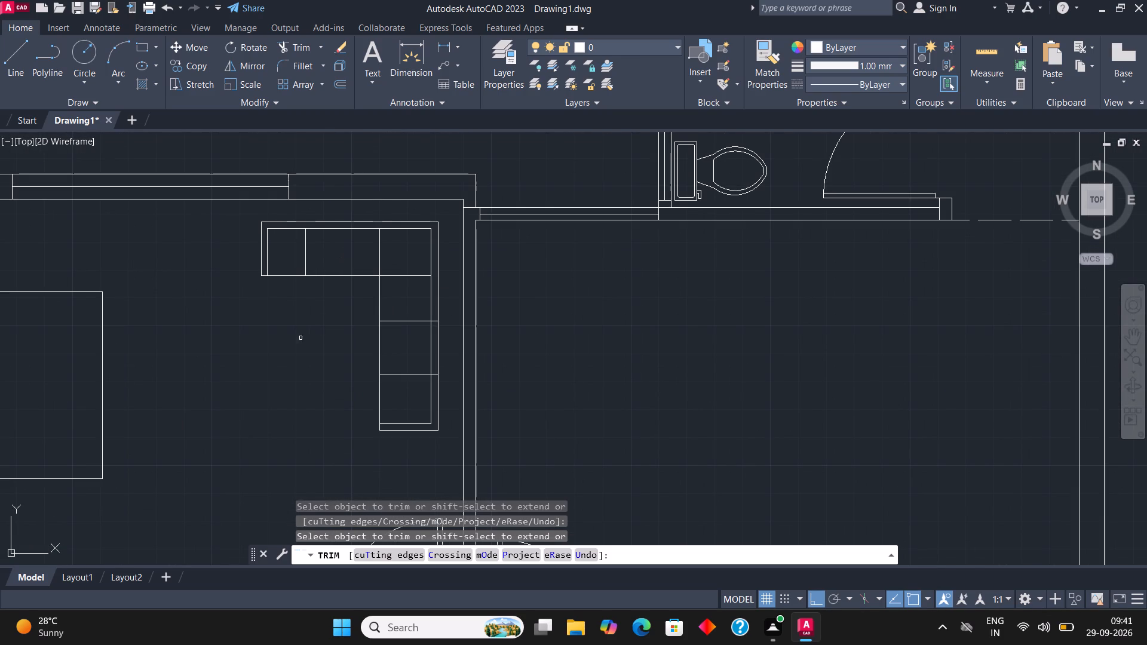
key("Escape")
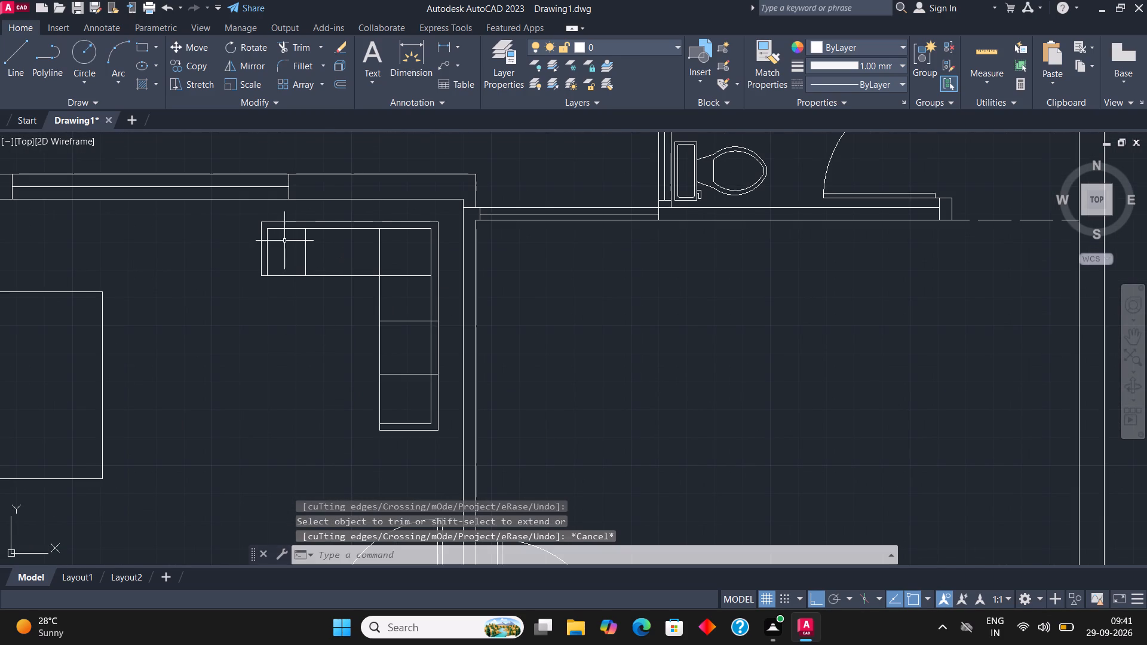
Move the remaining cushion divider of the horizontal seat to the middle of its cushion area.
left_click(303, 250)
left_click(201, 48)
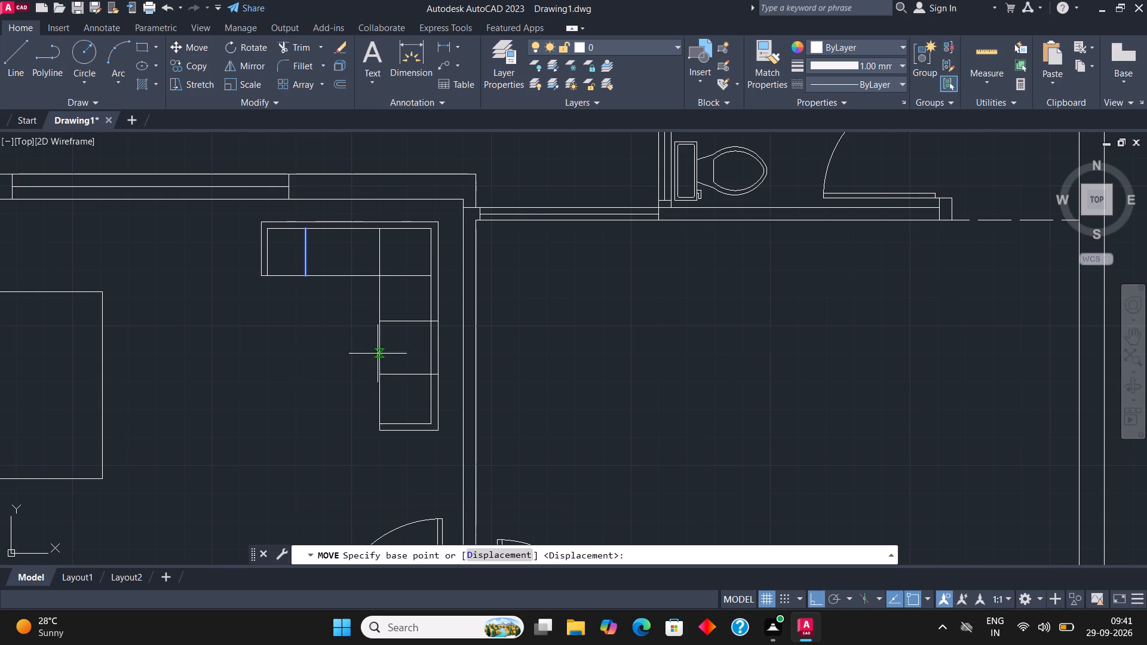
left_click(311, 274)
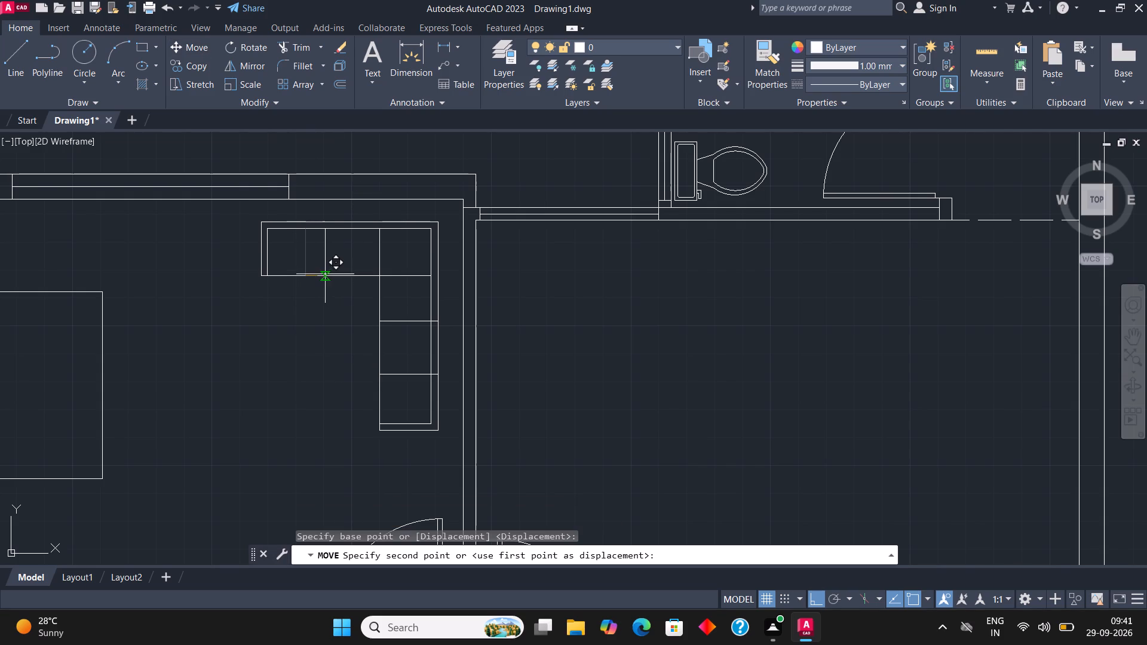
left_click(324, 274)
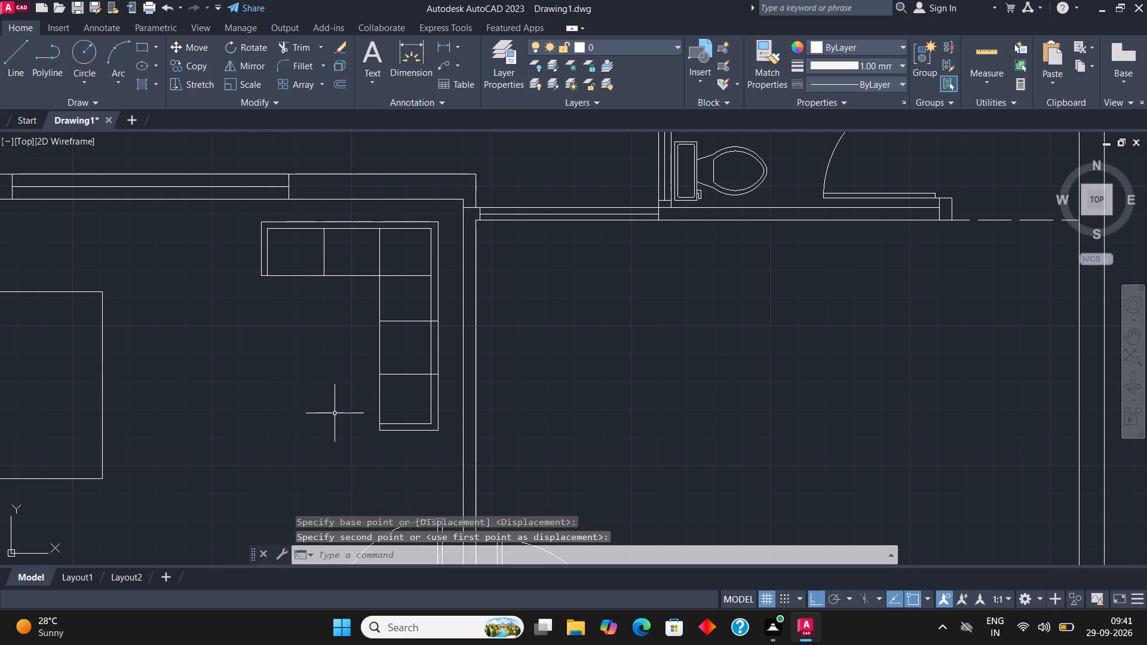
Trim the two horizontal dividers out of the backrest strip so they end at the vertical seat's inner edge line.
left_click(288, 45)
scroll(449, 450, "up", 1)
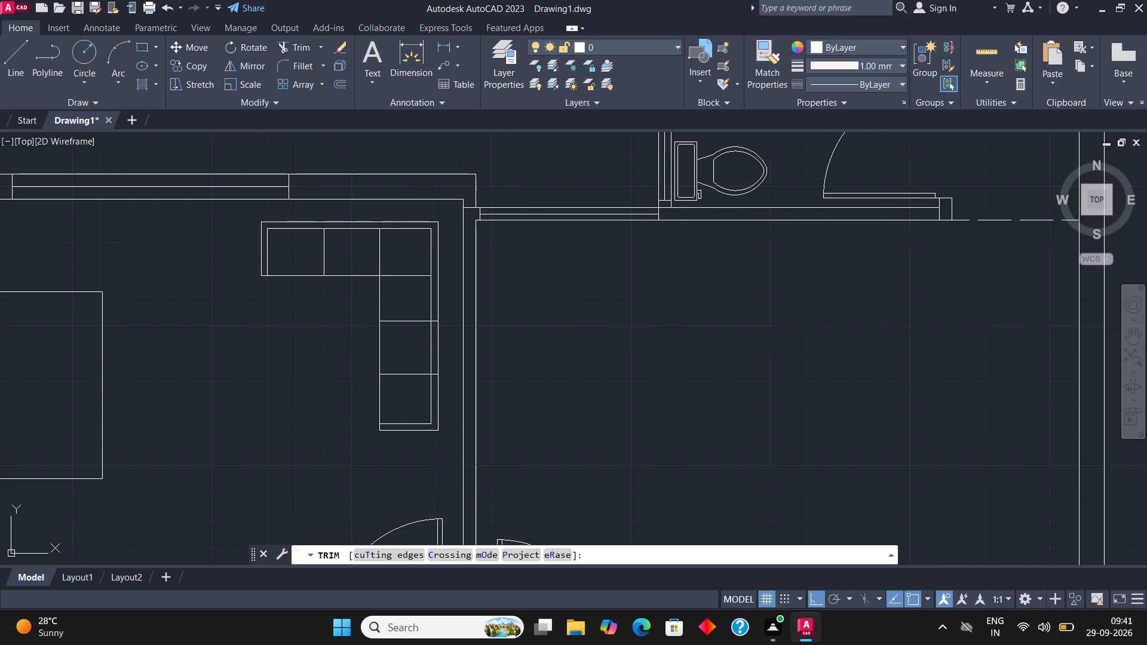
scroll(449, 450, "up", 1)
left_click(409, 257)
scroll(406, 265, "down", 2)
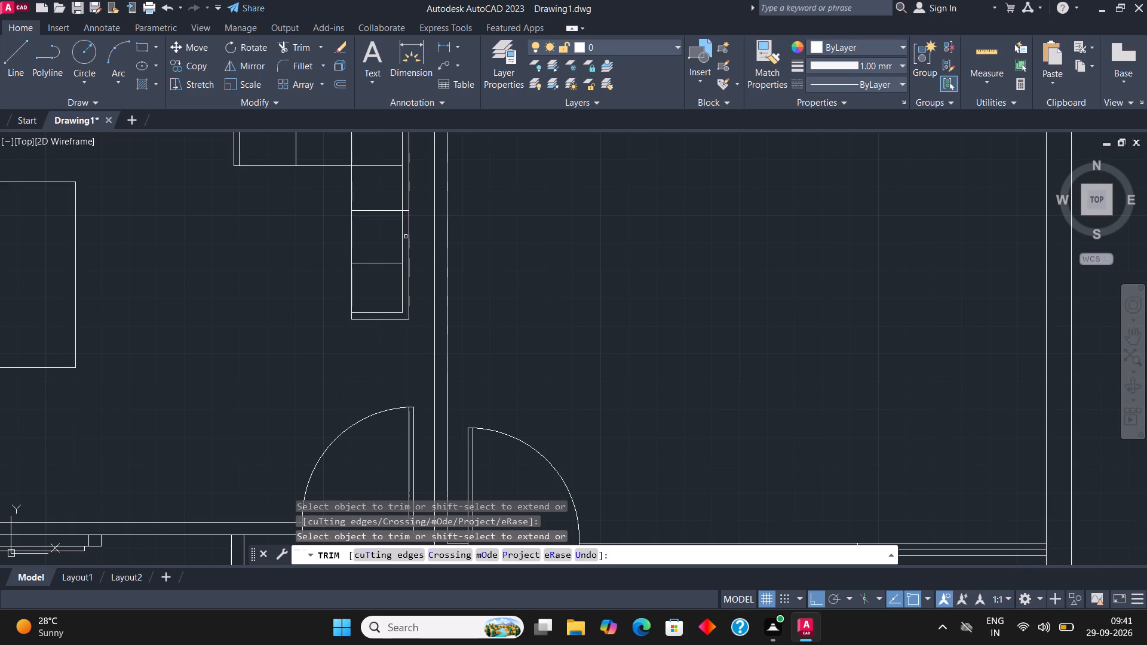
scroll(408, 212, "up", 3)
left_click(388, 195)
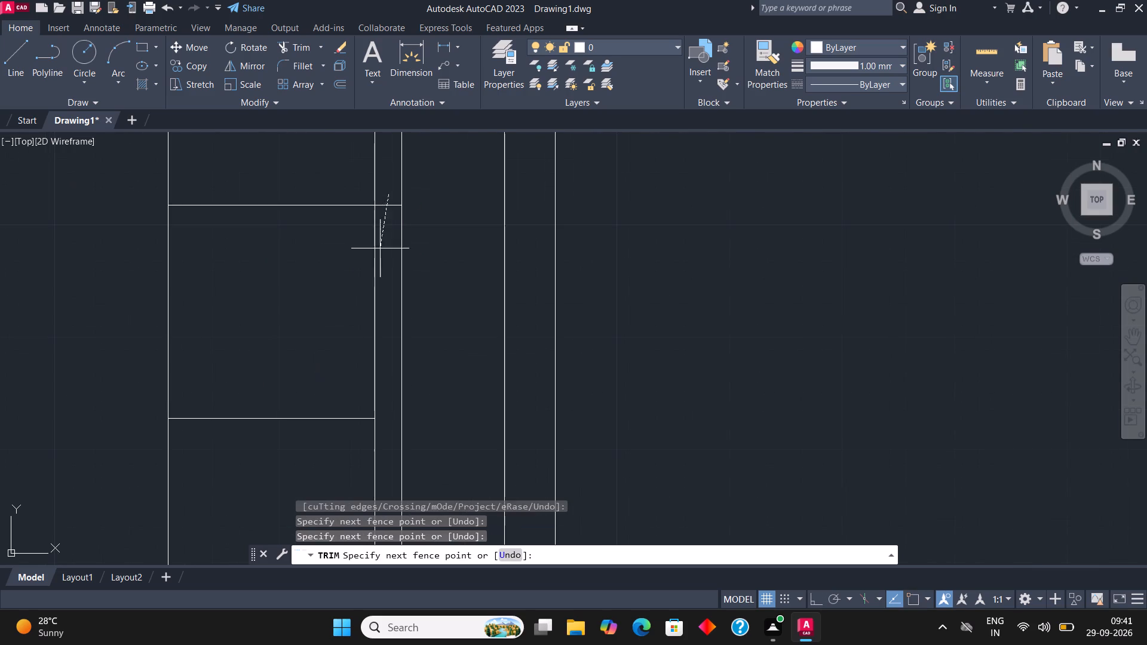
left_click(379, 250)
key("Escape")
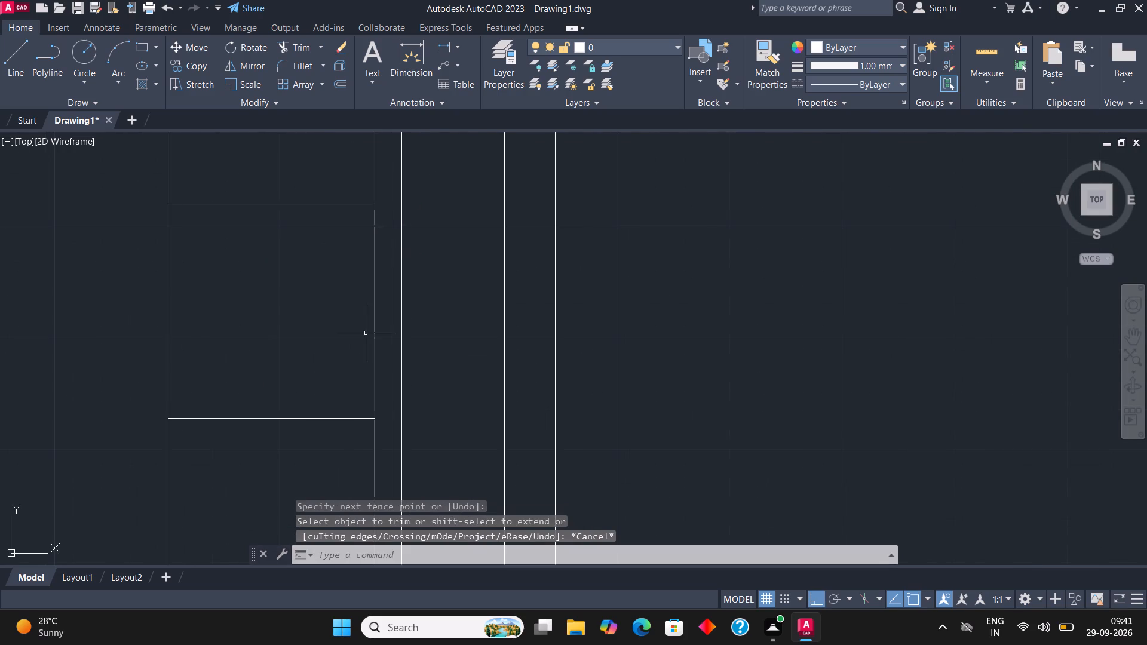
Mirror the whole L-shaped sofa about a vertical line into the adjoining room on the right, keeping the original.
scroll(373, 285, "down", 4)
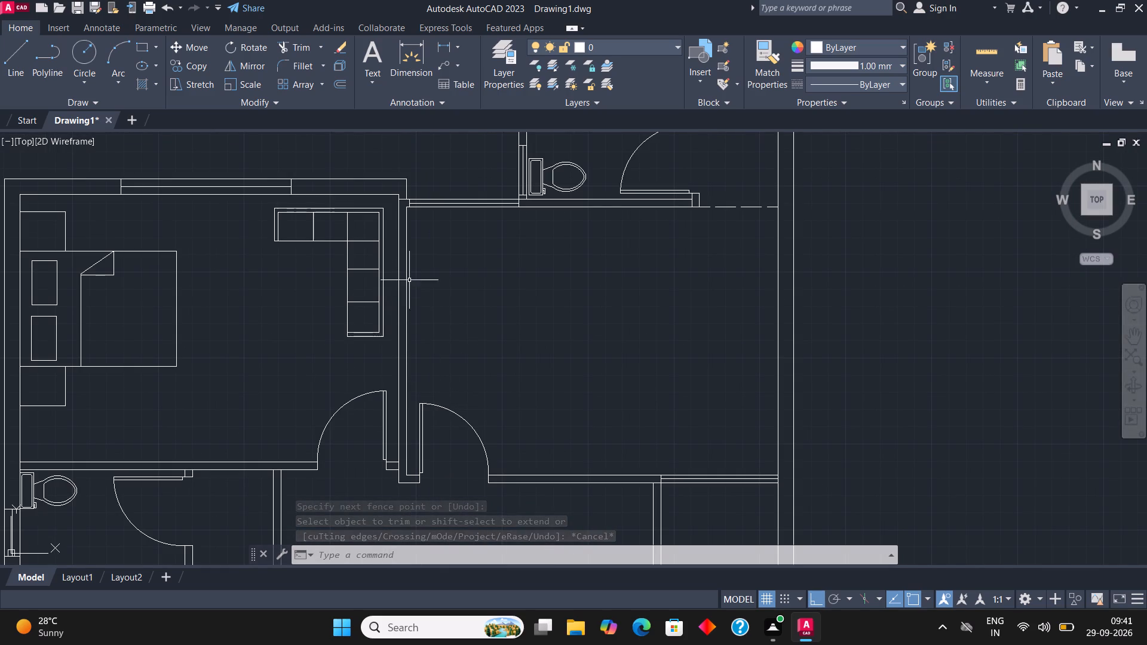
scroll(393, 295, "up", 1)
left_click(381, 379)
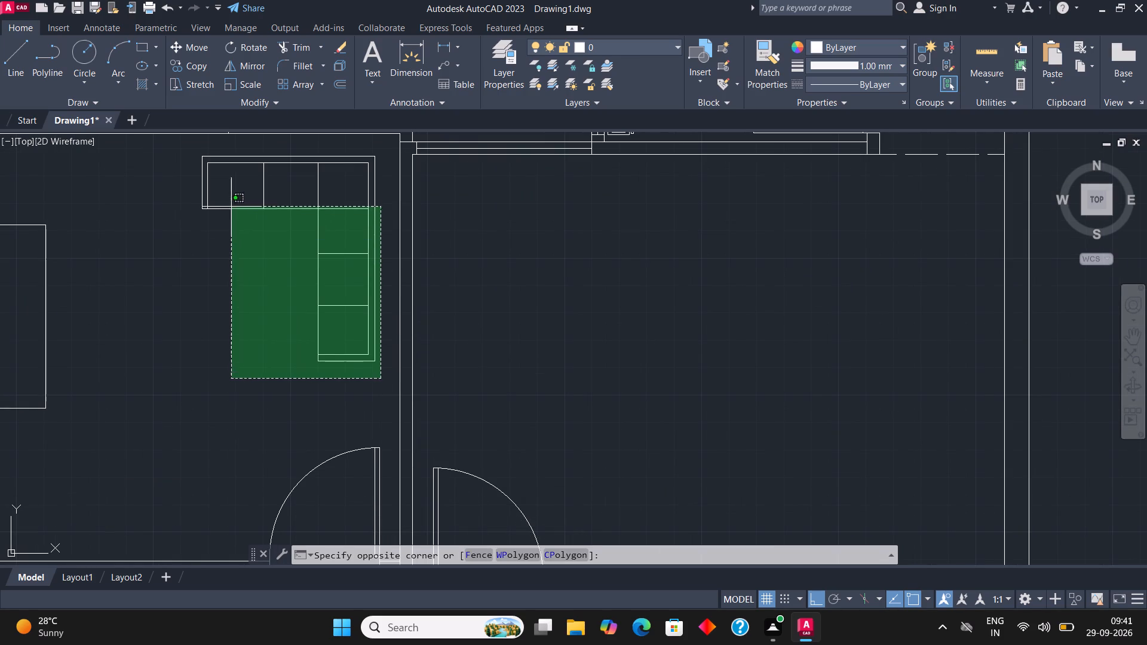
left_click(182, 146)
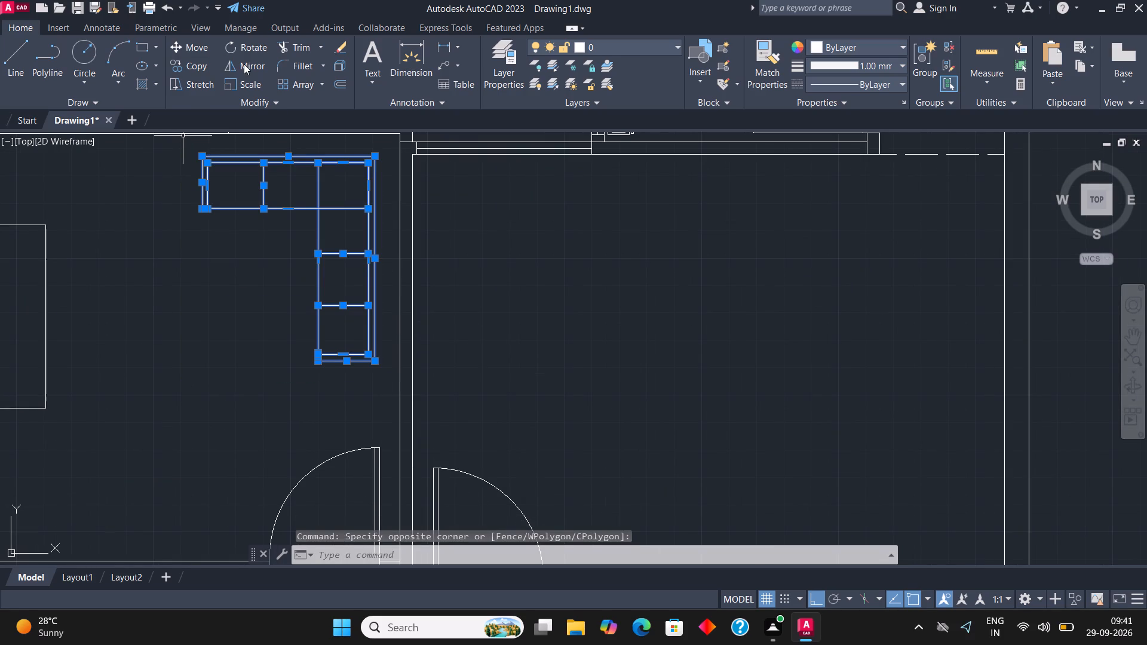
left_click(244, 64)
scroll(433, 308, "down", 1)
left_click(439, 332)
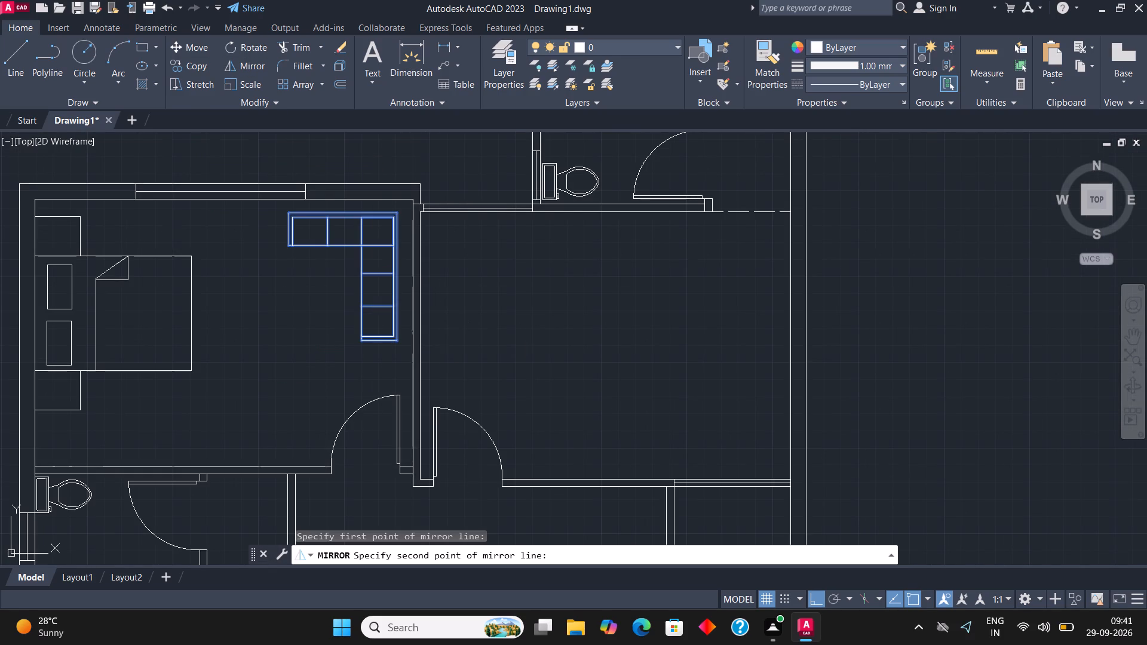
left_click(465, 365)
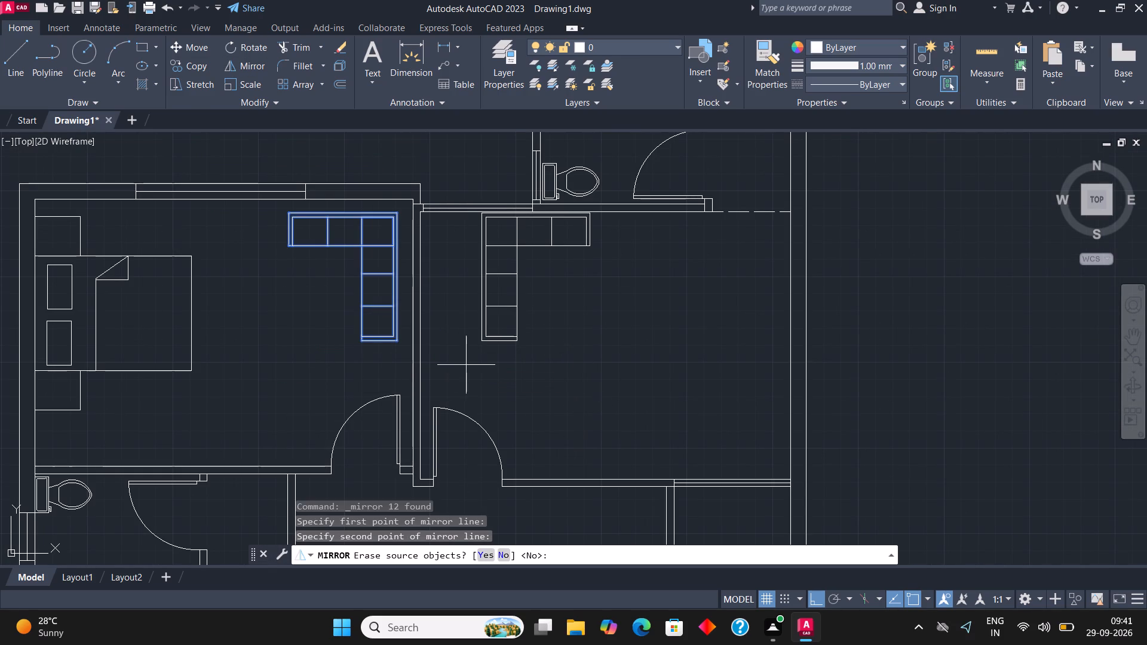
left_click(508, 555)
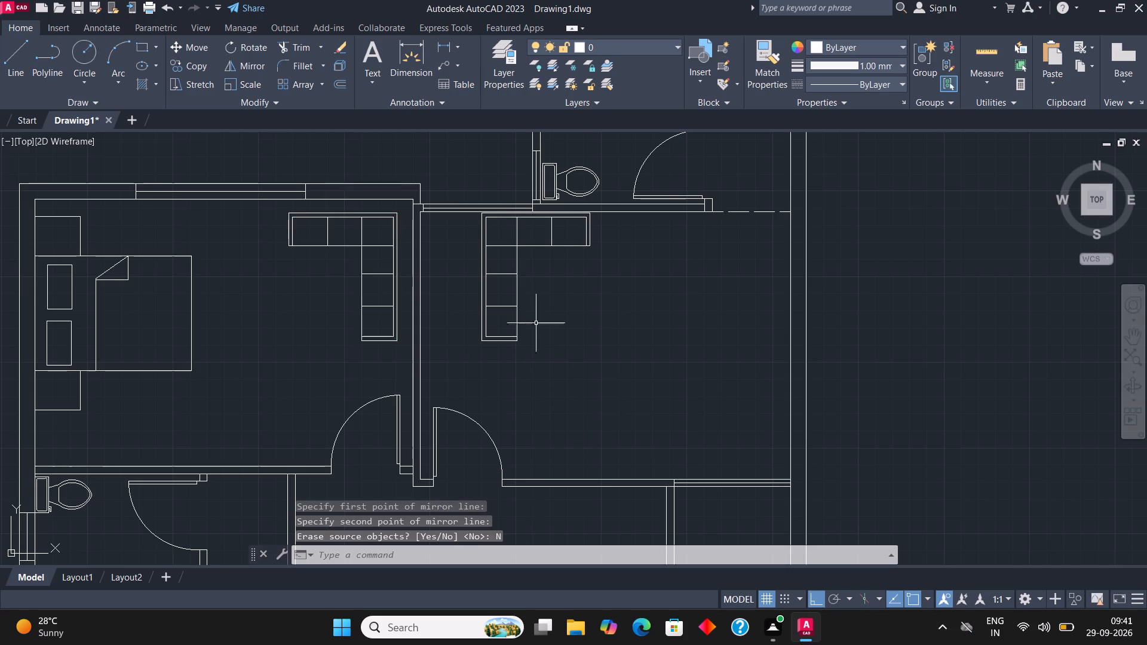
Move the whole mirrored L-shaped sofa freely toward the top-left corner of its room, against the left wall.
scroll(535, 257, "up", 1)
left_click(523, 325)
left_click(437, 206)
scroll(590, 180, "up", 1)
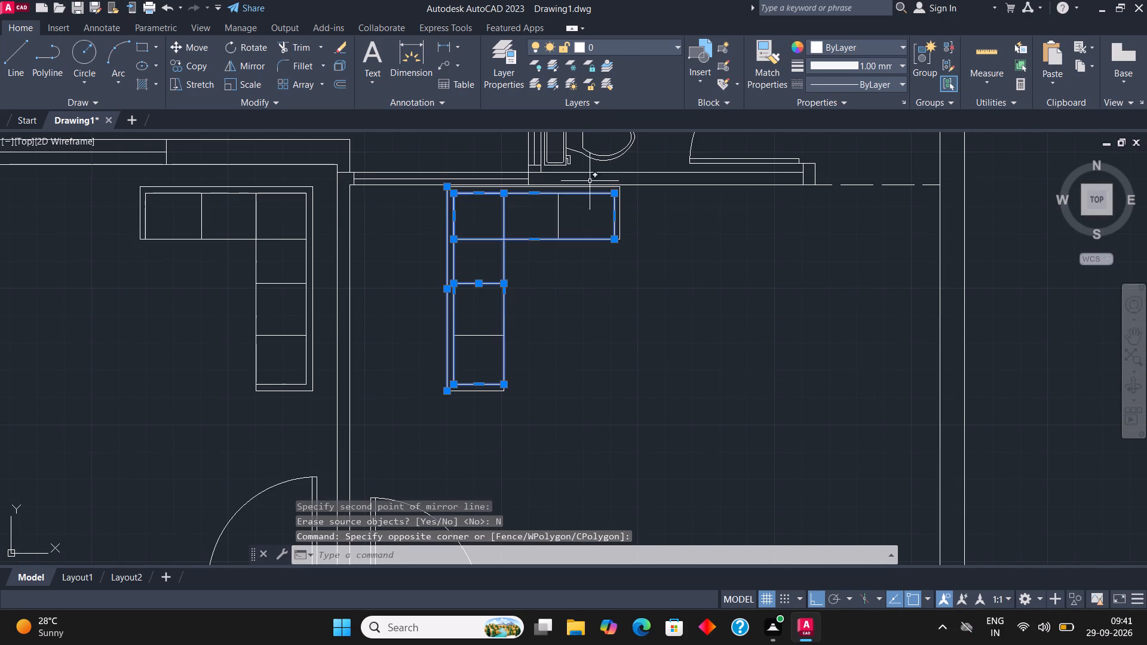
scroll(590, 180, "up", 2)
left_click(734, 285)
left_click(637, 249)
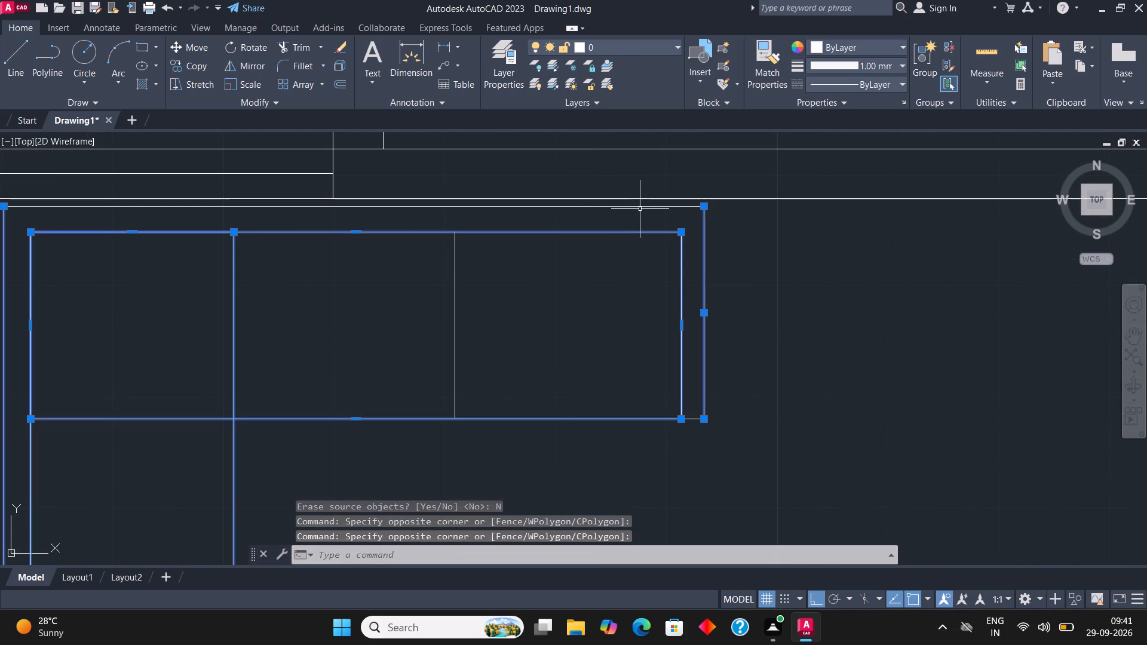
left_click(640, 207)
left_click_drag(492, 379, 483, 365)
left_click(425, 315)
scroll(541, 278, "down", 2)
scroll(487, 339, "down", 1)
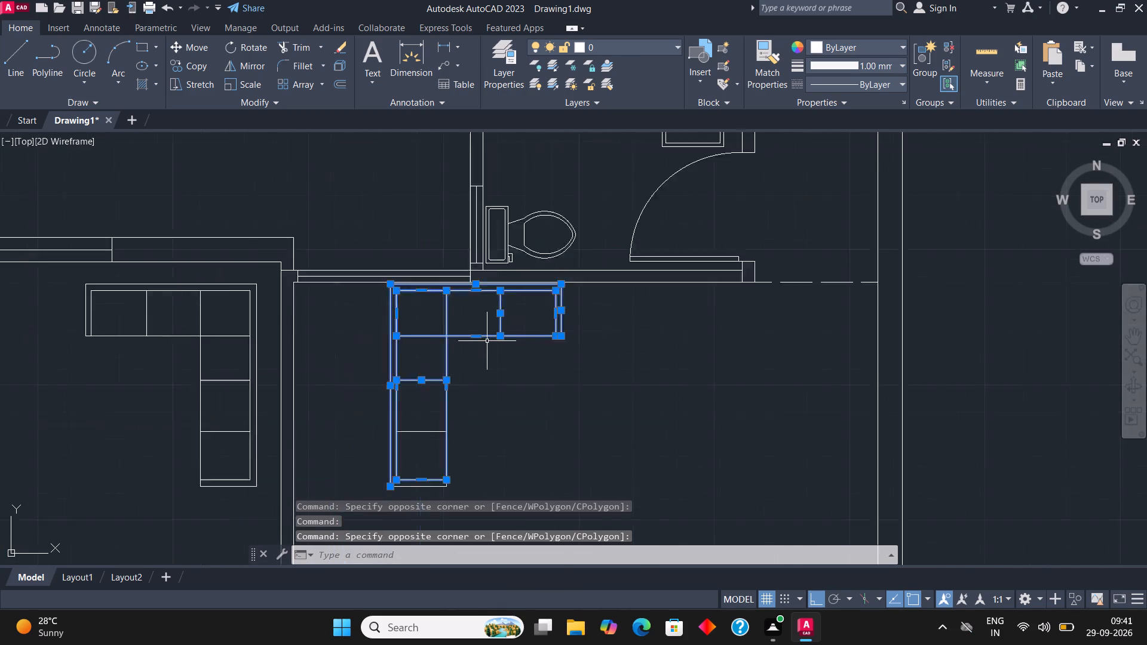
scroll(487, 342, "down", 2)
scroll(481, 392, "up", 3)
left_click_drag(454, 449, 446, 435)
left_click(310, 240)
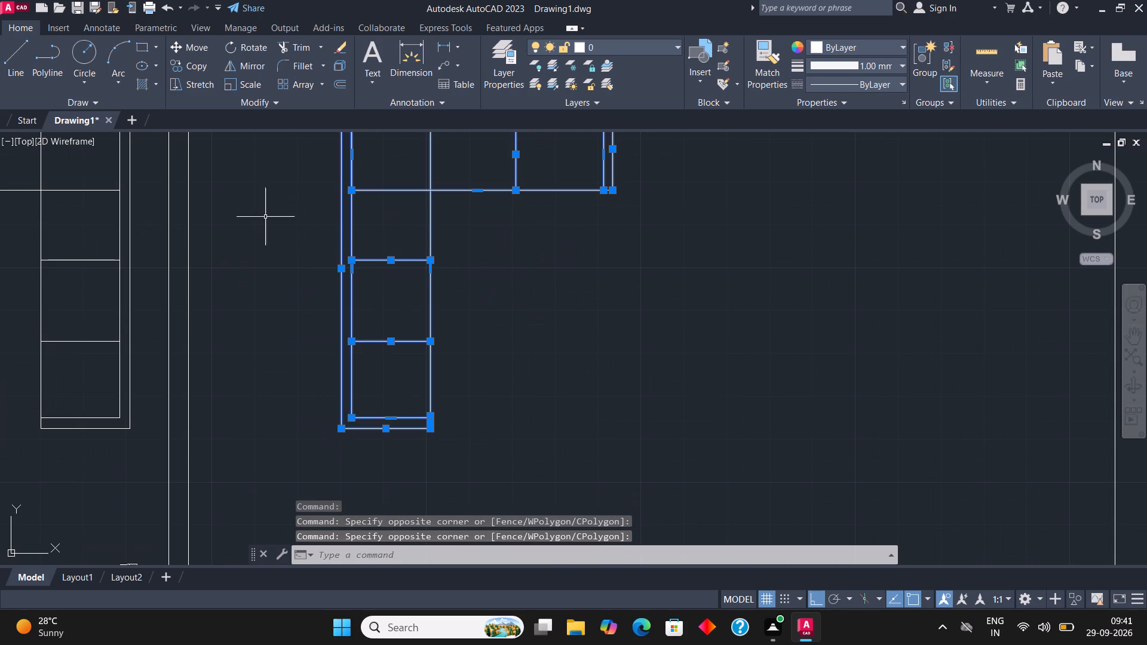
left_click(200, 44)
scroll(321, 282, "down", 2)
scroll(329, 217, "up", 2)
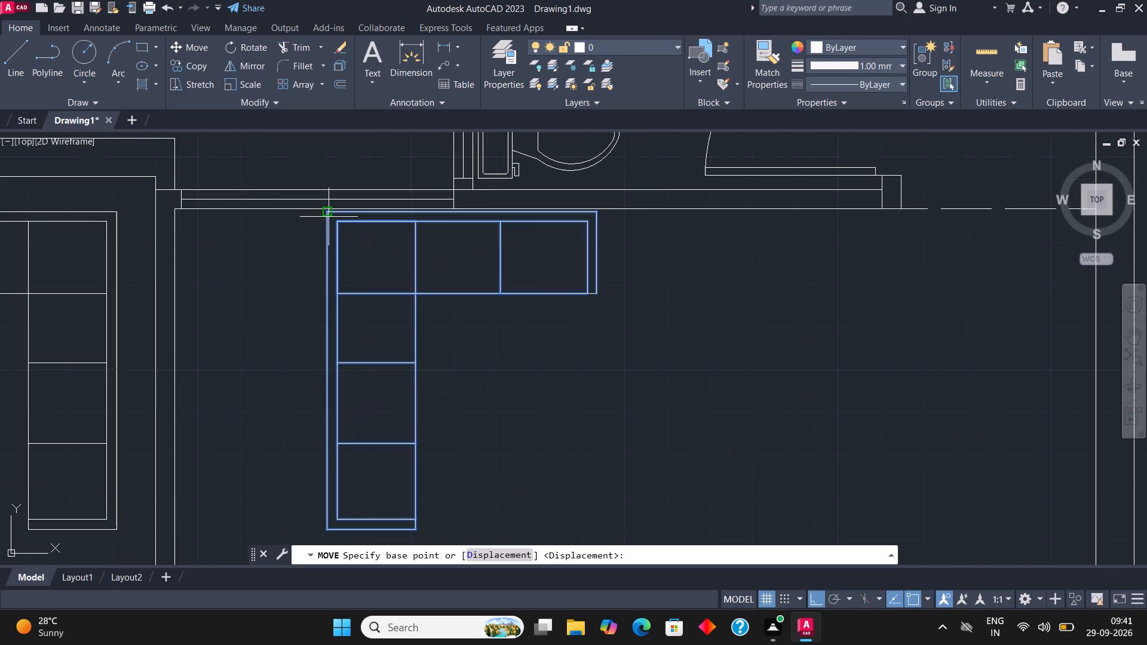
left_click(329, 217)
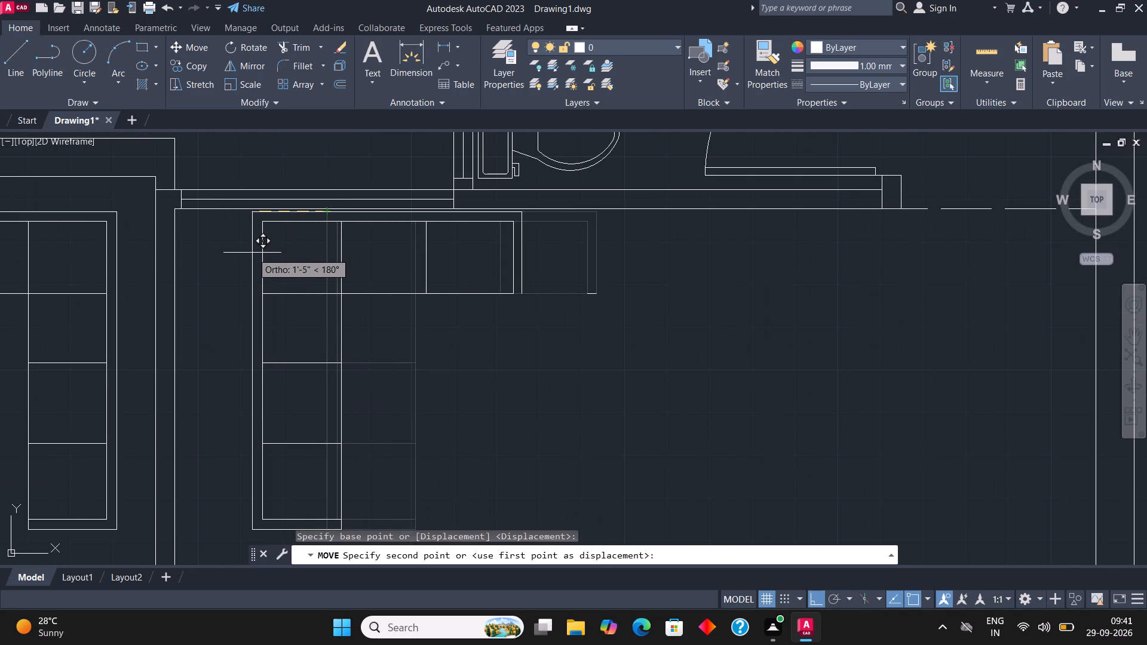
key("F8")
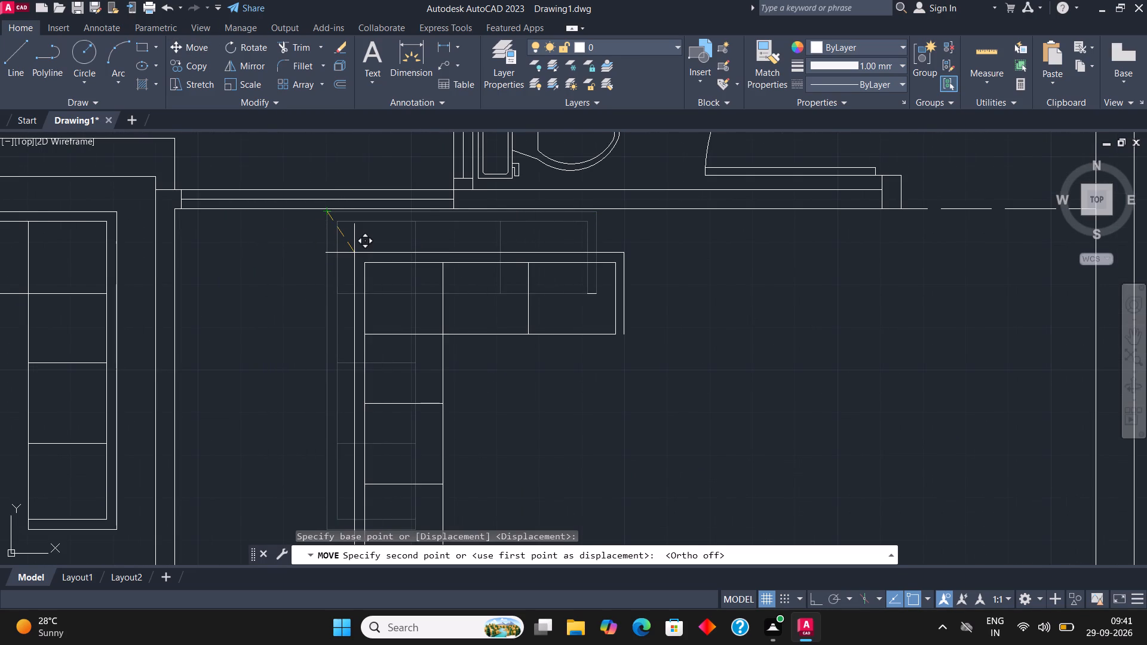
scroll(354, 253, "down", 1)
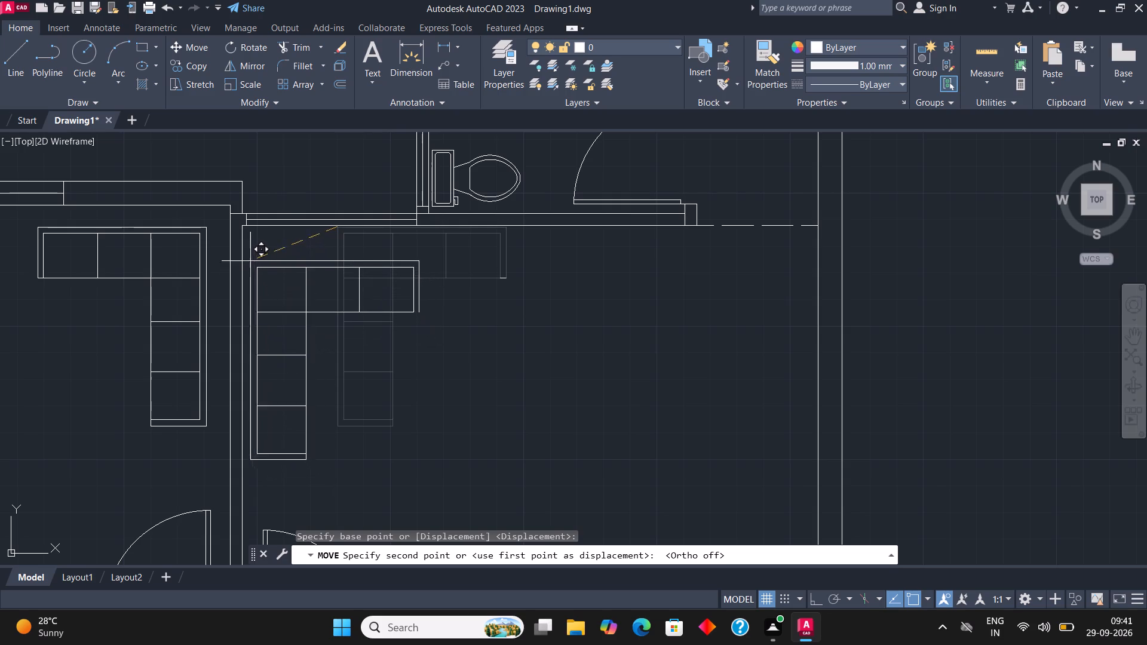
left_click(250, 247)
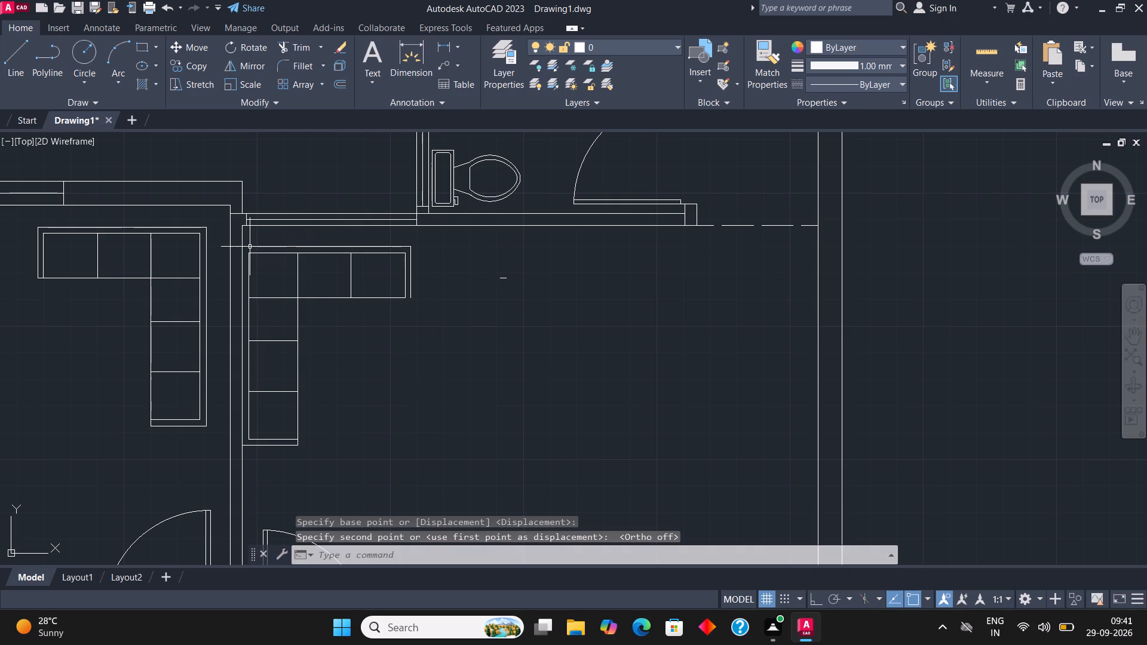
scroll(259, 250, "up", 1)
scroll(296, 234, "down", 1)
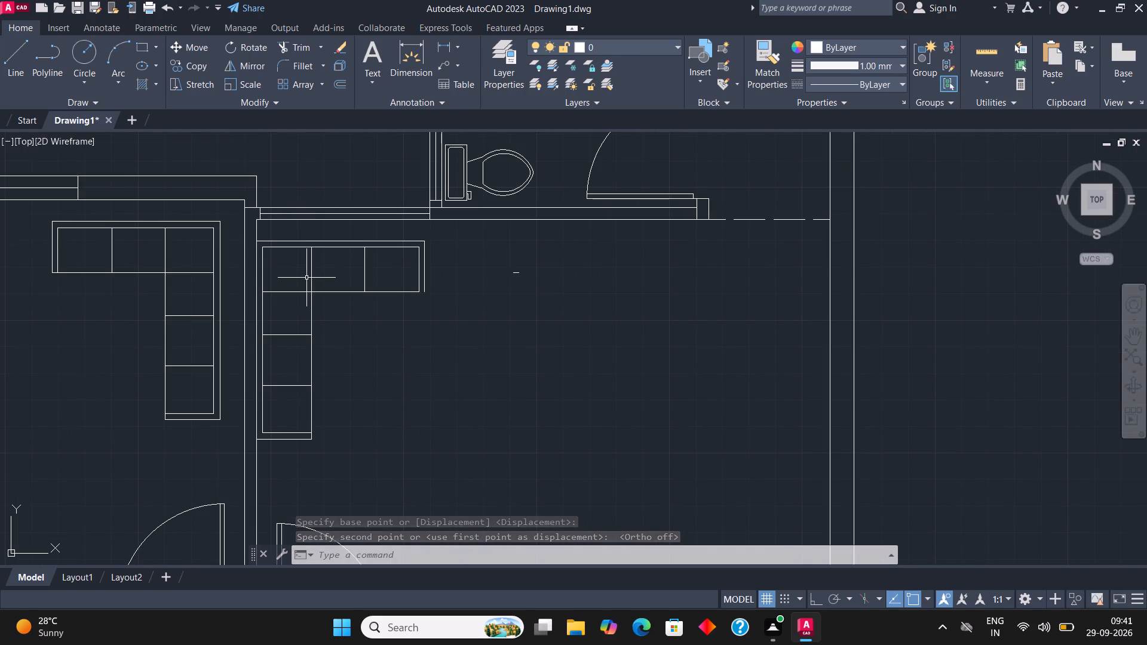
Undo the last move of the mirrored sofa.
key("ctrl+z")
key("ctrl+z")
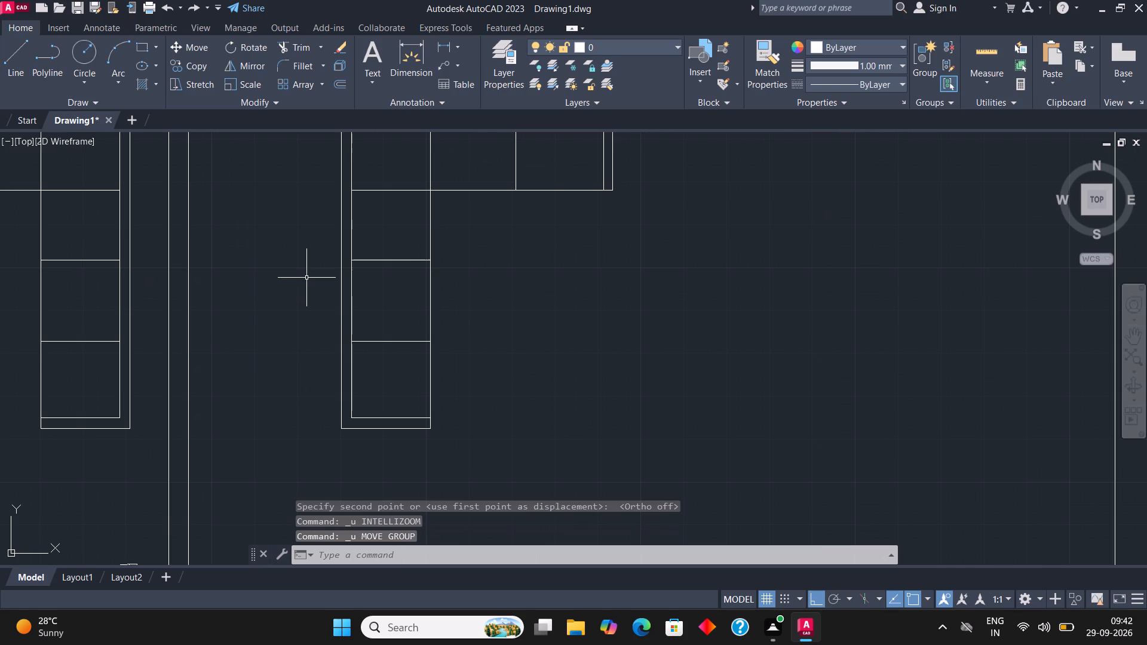
Move the mirrored L-shaped sofa into its room's top-left corner, leaving a small gap to both walls.
scroll(287, 628, "down", 3)
scroll(465, 420, "down", 2)
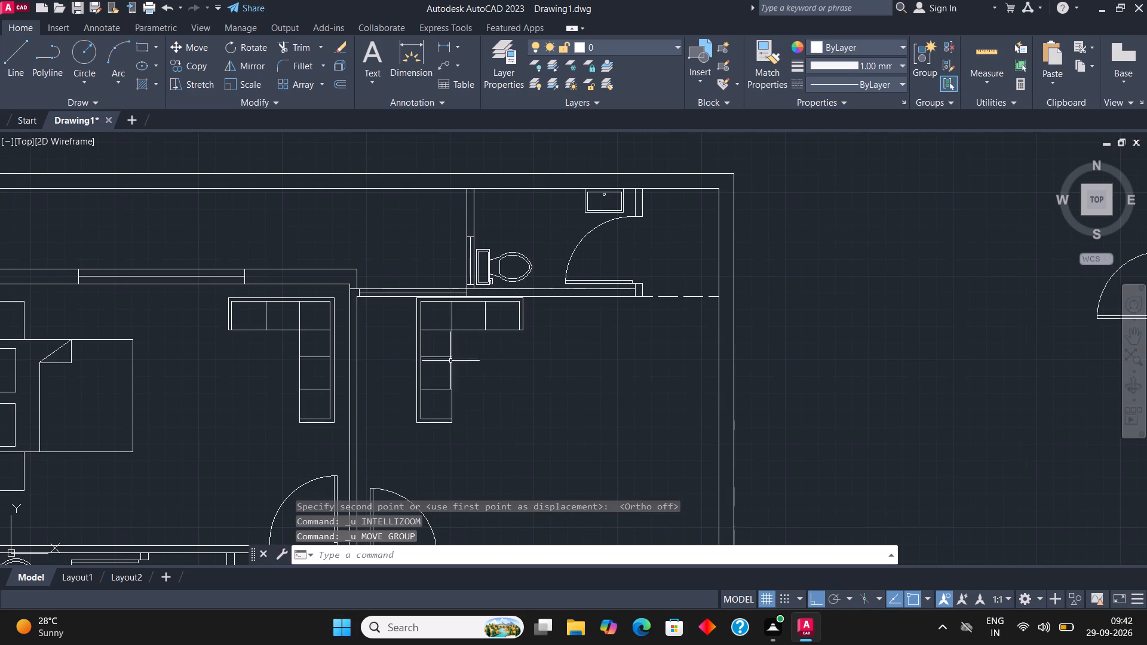
scroll(474, 414, "up", 1)
left_click(470, 440)
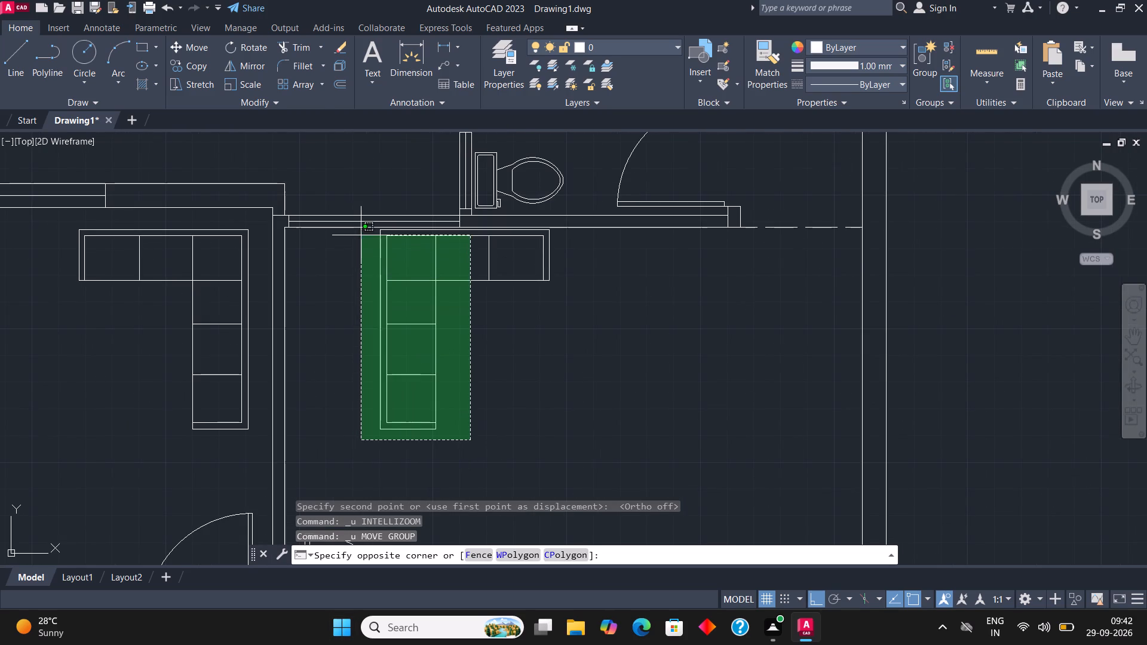
left_click(361, 234)
scroll(385, 230, "up", 3)
left_click(387, 230)
left_click(404, 224)
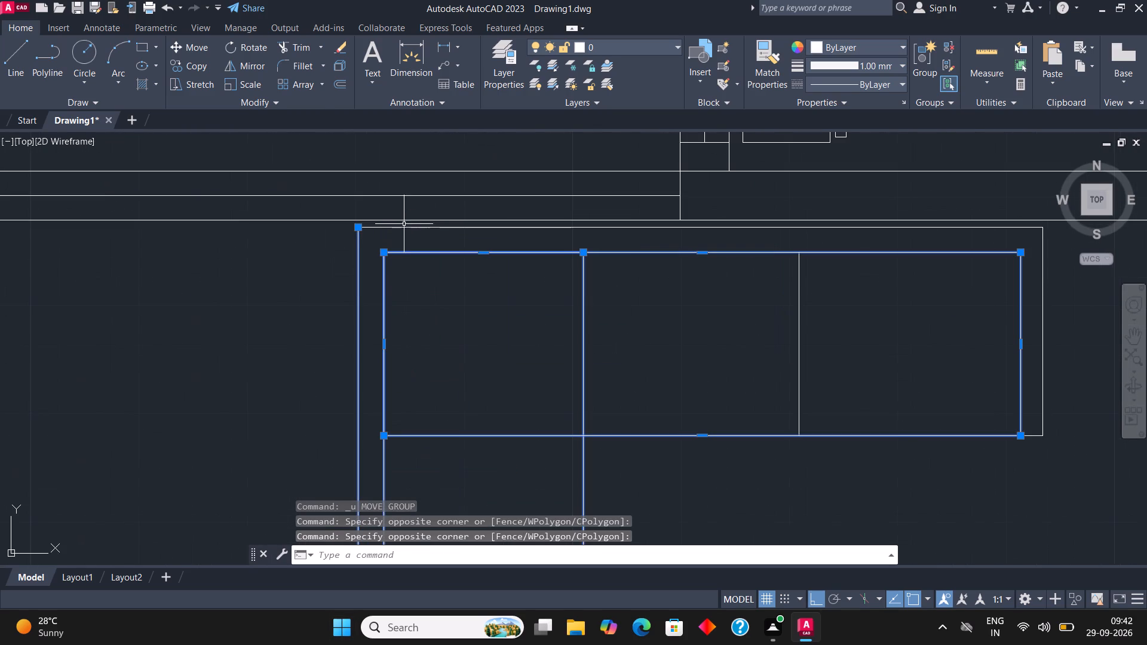
left_click(406, 227)
scroll(646, 324, "down", 2)
left_click(834, 336)
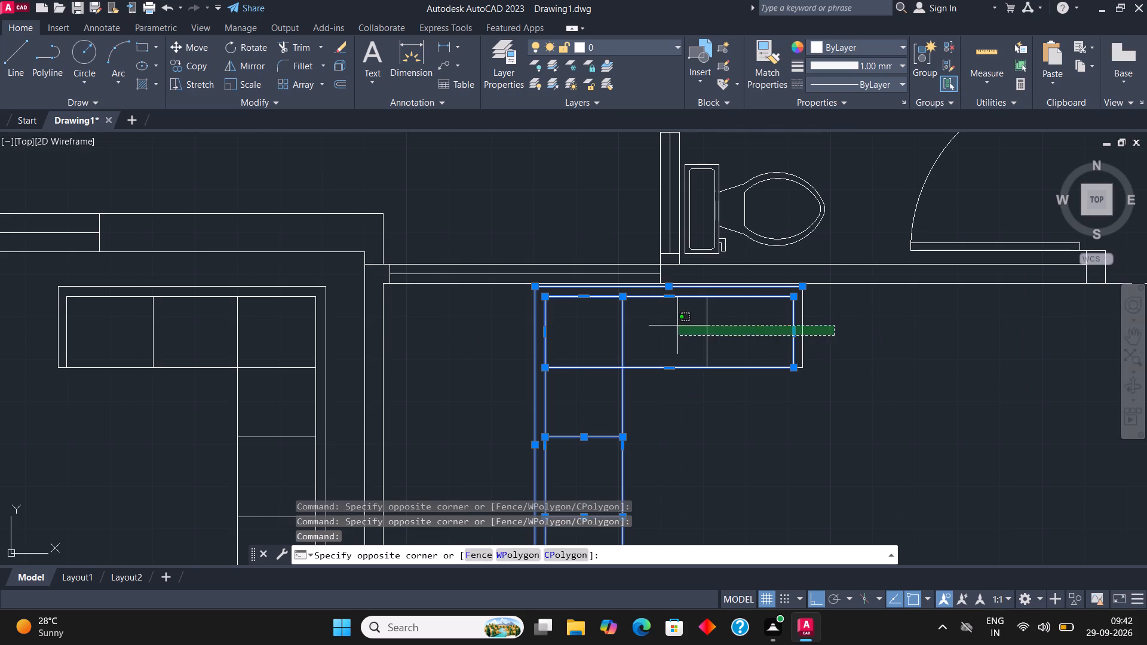
left_click(613, 336)
scroll(476, 314, "down", 2)
scroll(510, 386, "up", 2)
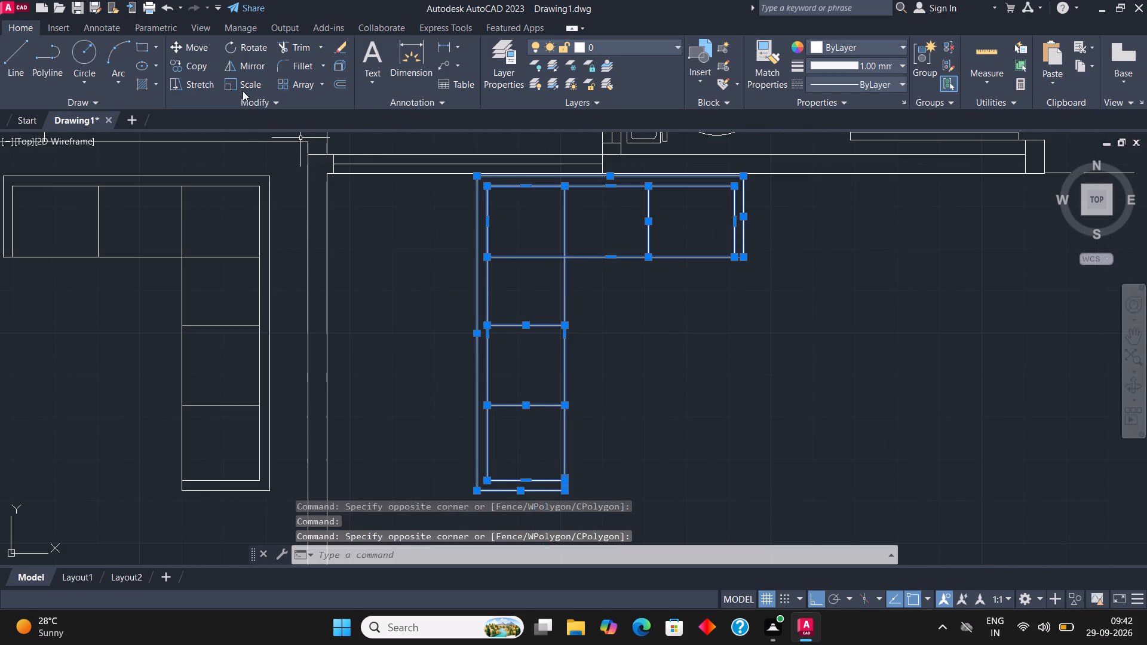
left_click(183, 50)
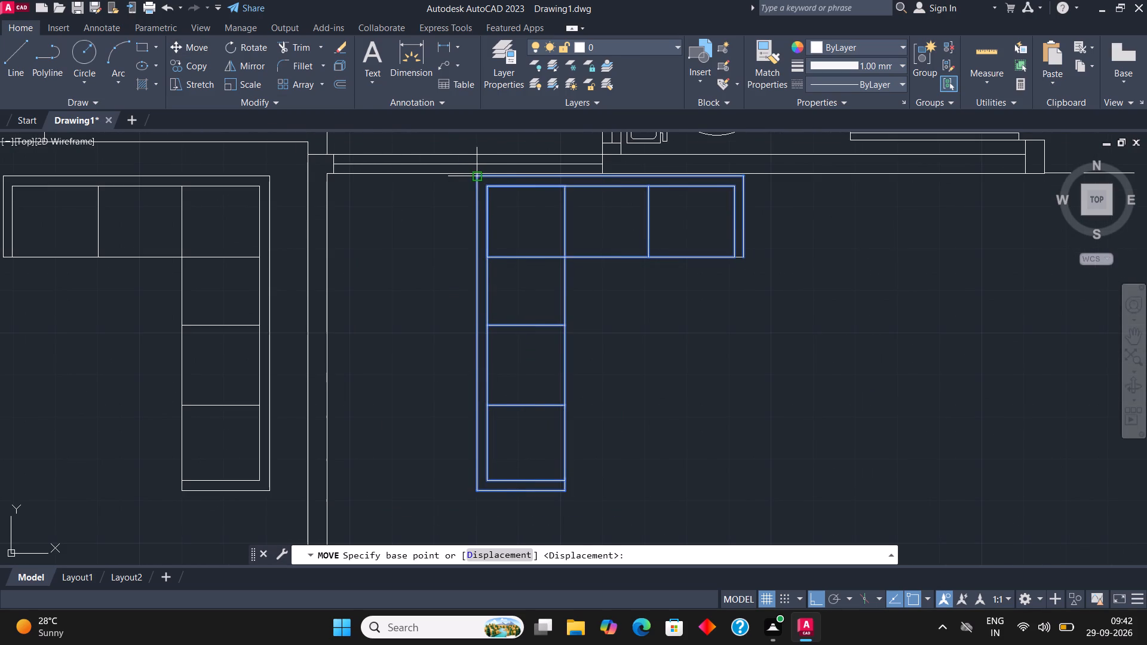
left_click(482, 177)
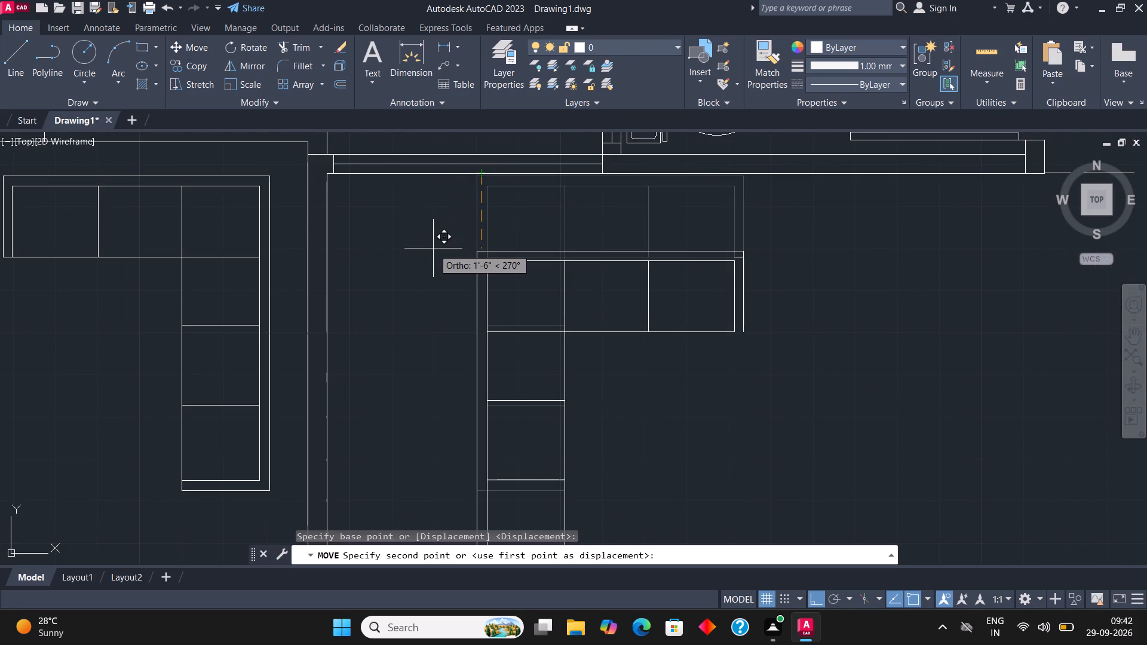
key("F8")
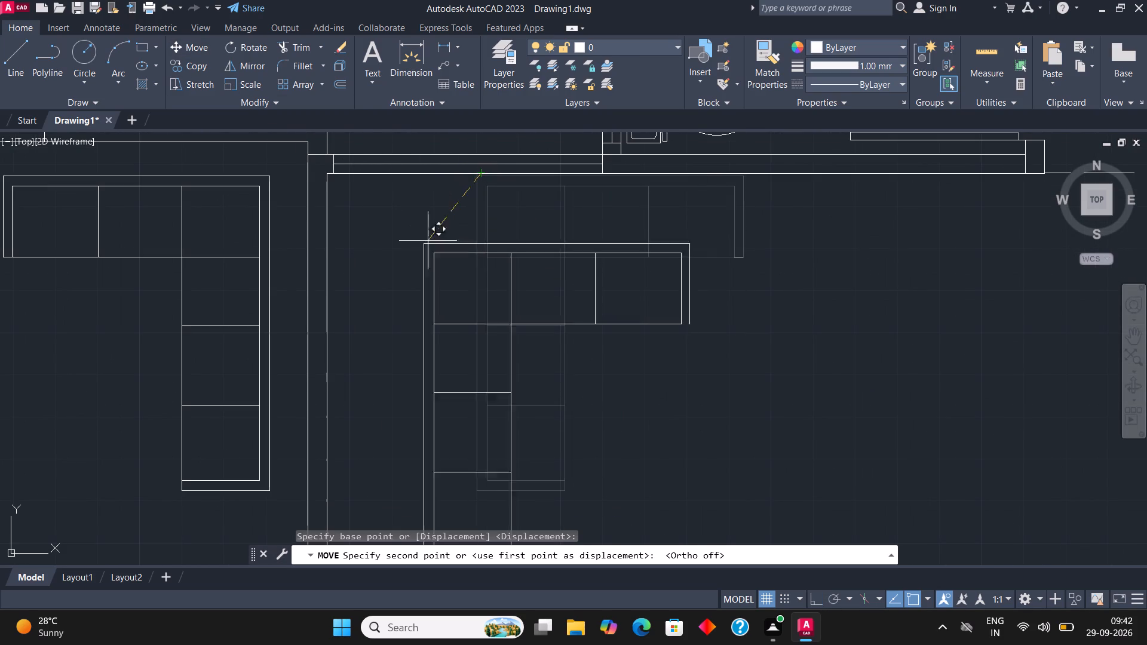
left_click(347, 188)
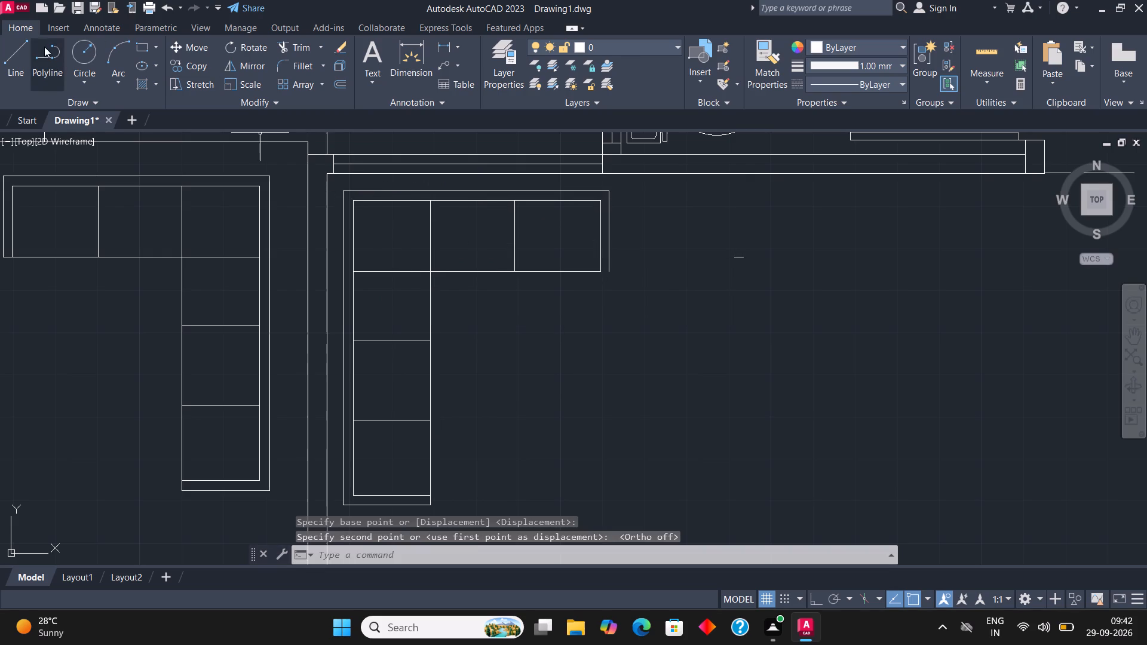
Draw a horizontal line closing the open lower end of the moved sofa's right armrest strip.
left_click(21, 51)
scroll(597, 263, "up", 1)
left_click(617, 275)
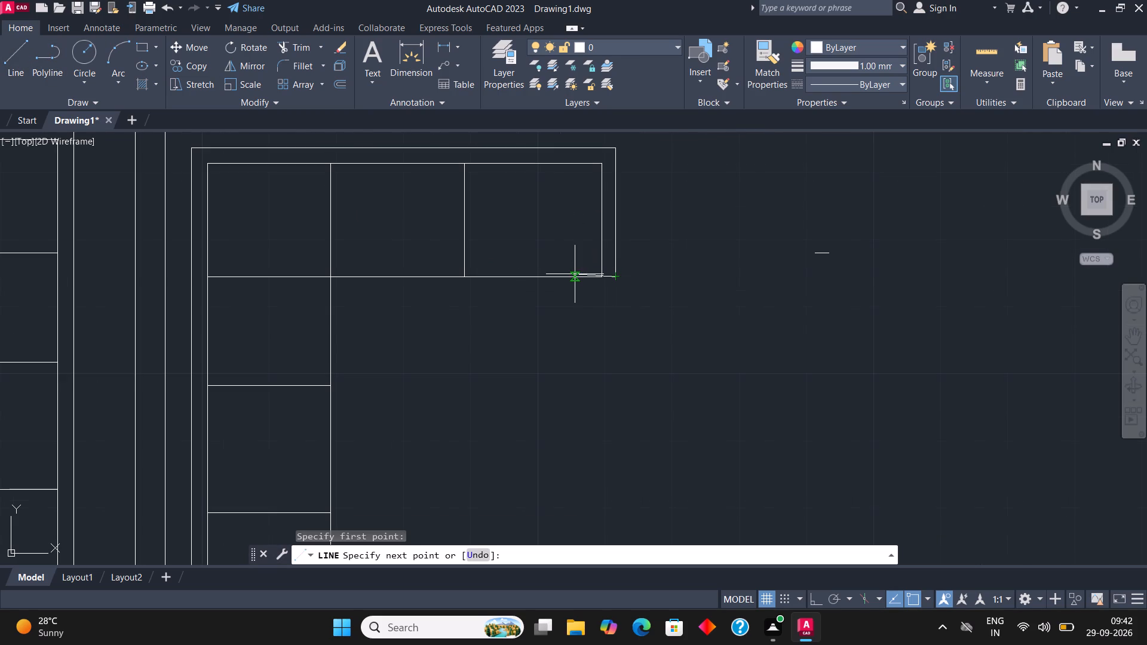
key("F8")
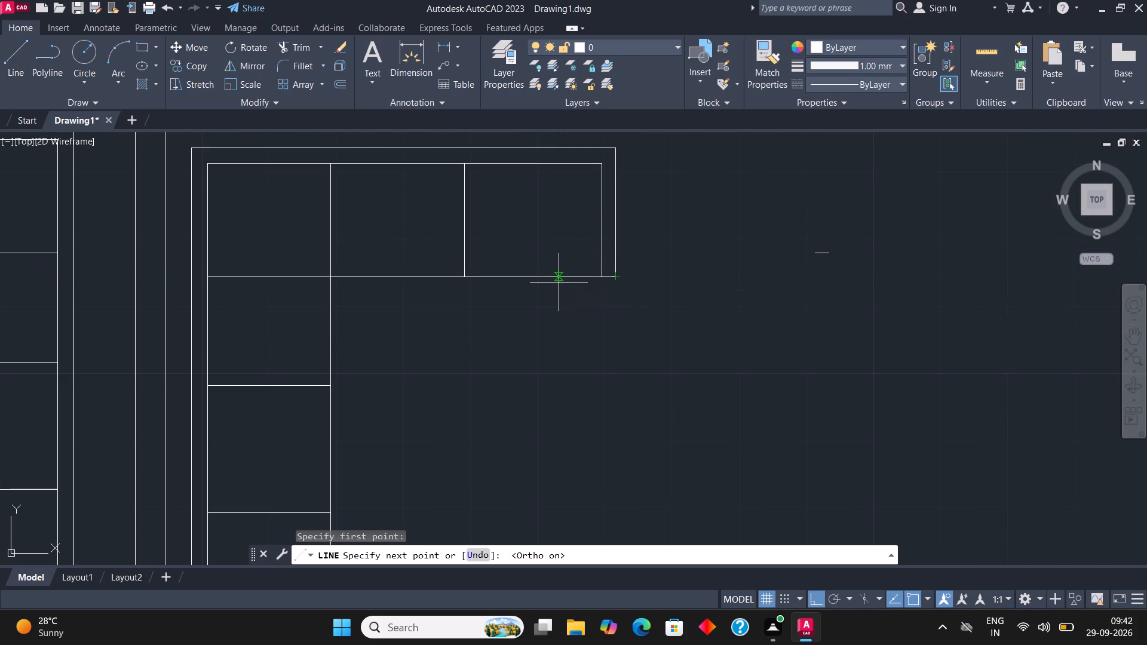
left_click(559, 282)
key("Escape")
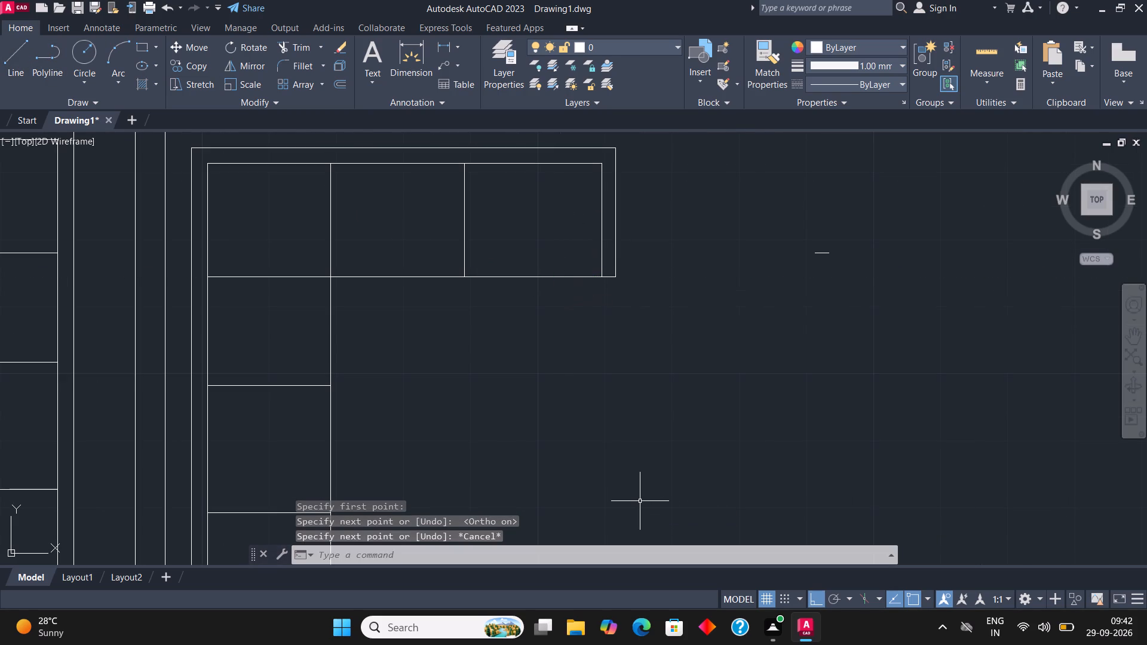
Erase the stray short line left behind to the right of the moved sofa.
left_click(835, 288)
left_click(769, 232)
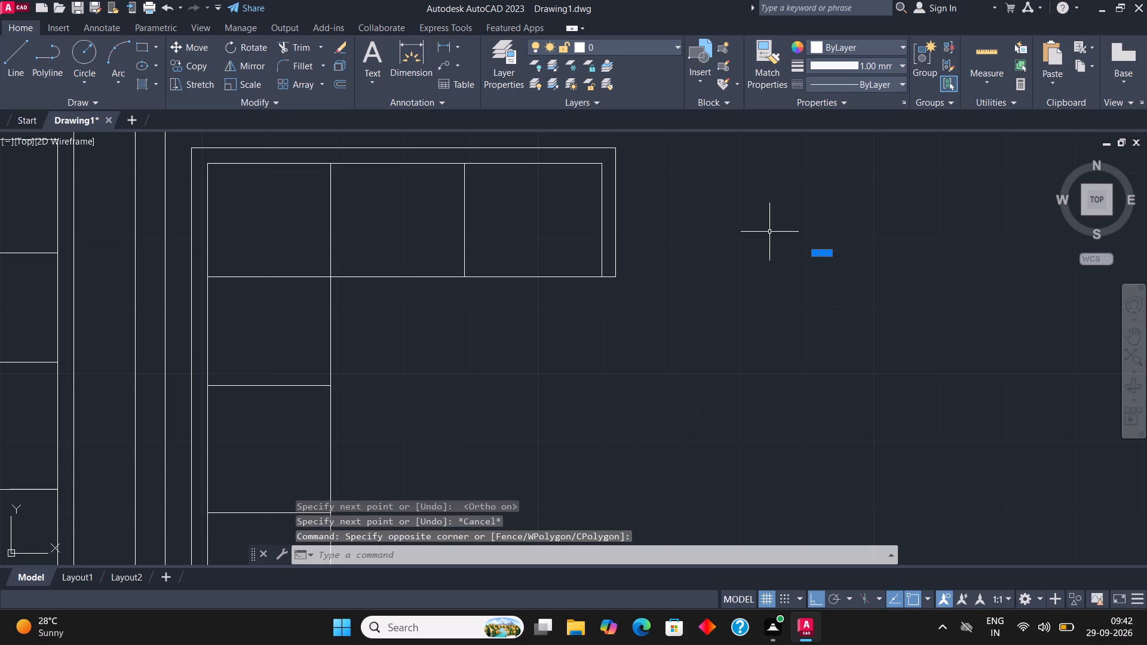
key("Delete")
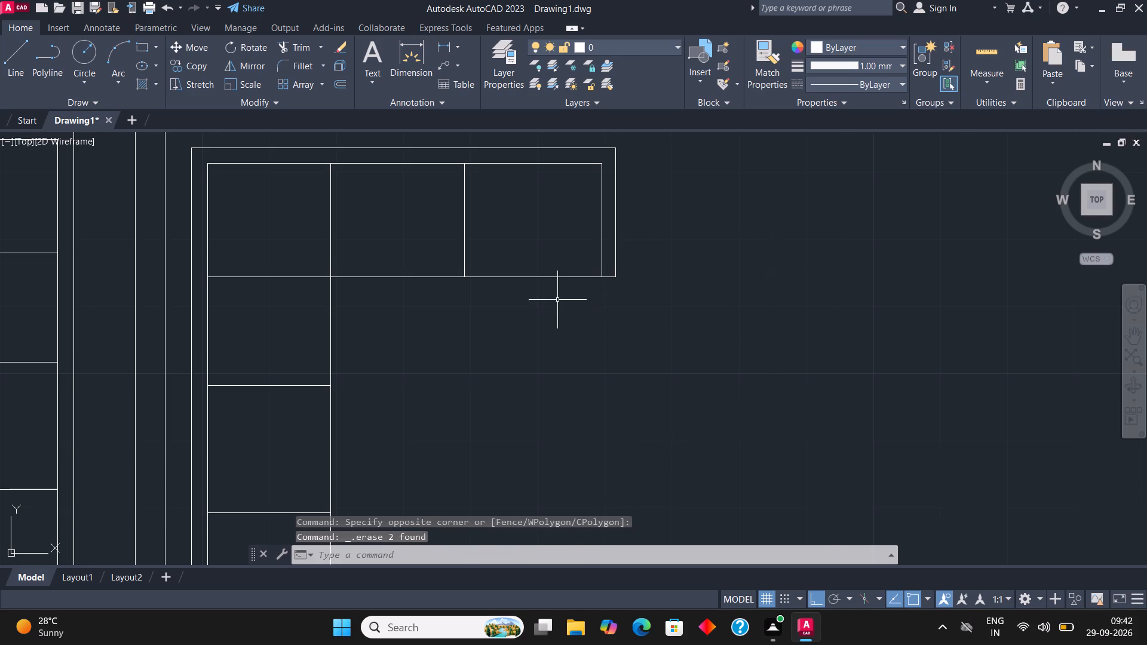
Draw a small upright rectangle in the space outside the bathroom's left wall, just below the top outer wall.
scroll(557, 300, "down", 3)
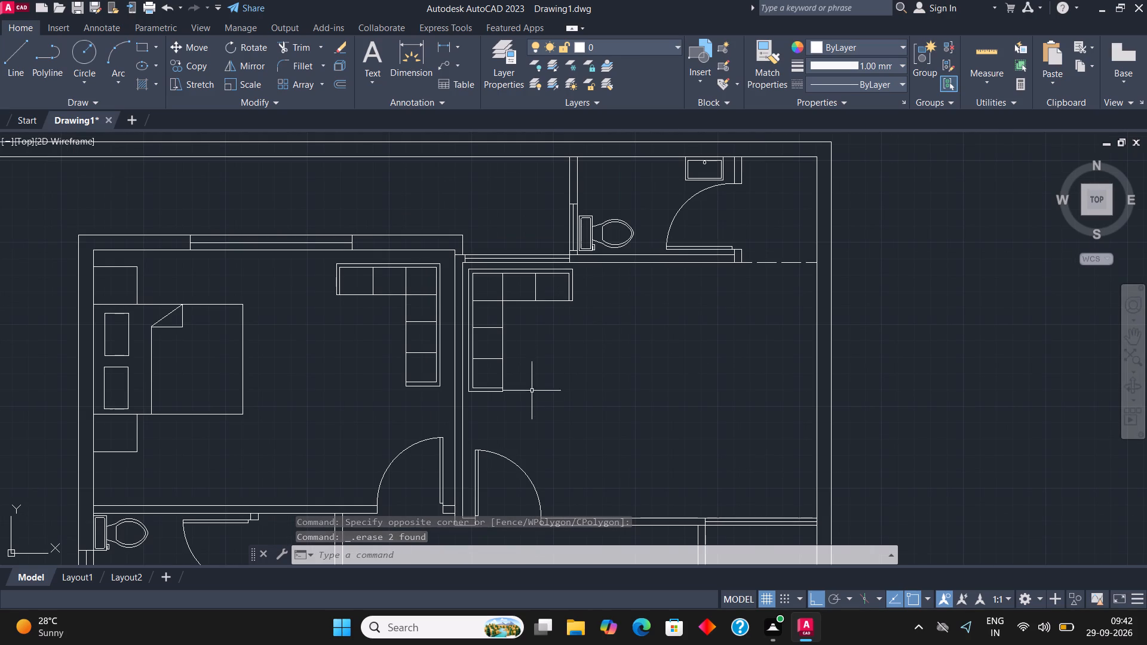
scroll(532, 358, "down", 1)
scroll(513, 231, "up", 2)
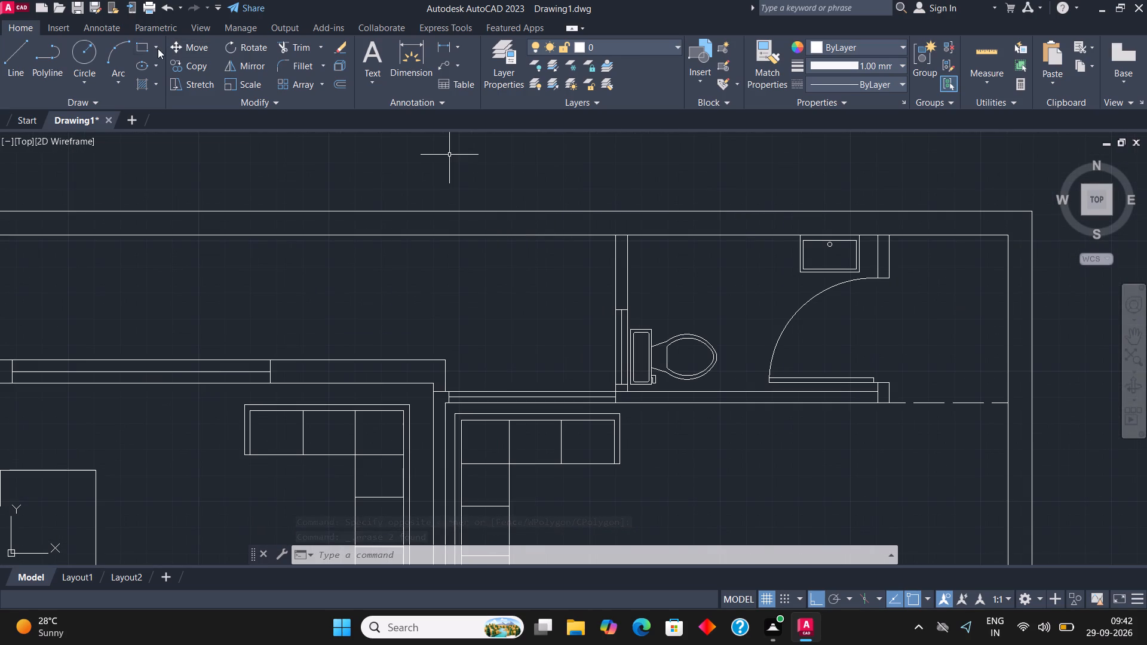
left_click(137, 49)
scroll(510, 250, "up", 1)
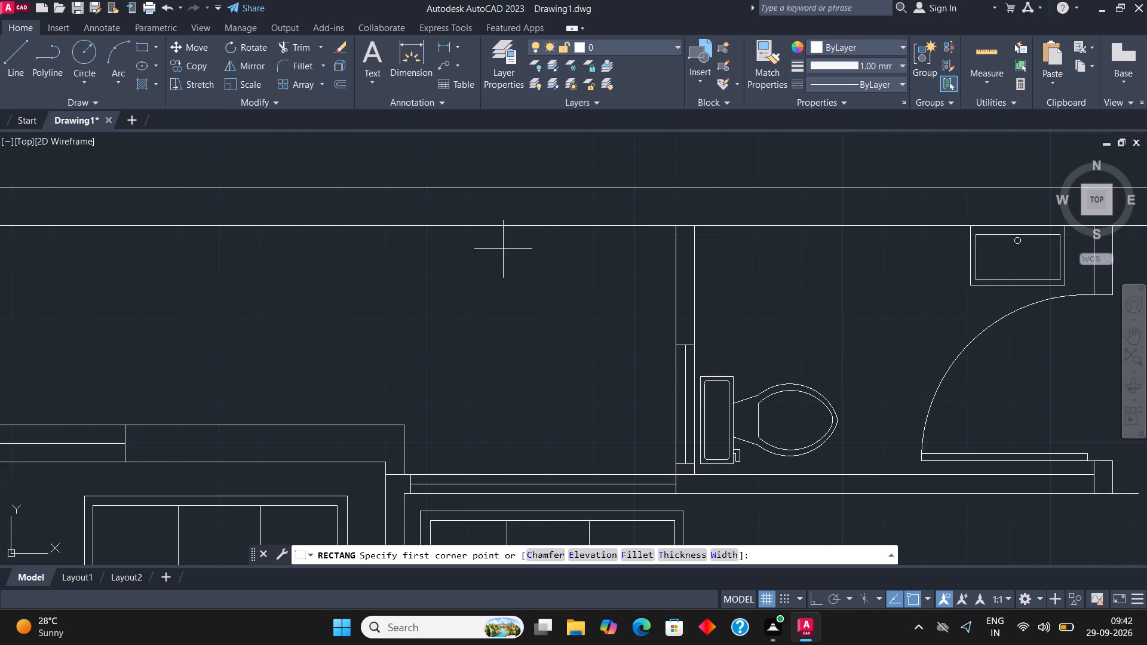
left_click(477, 241)
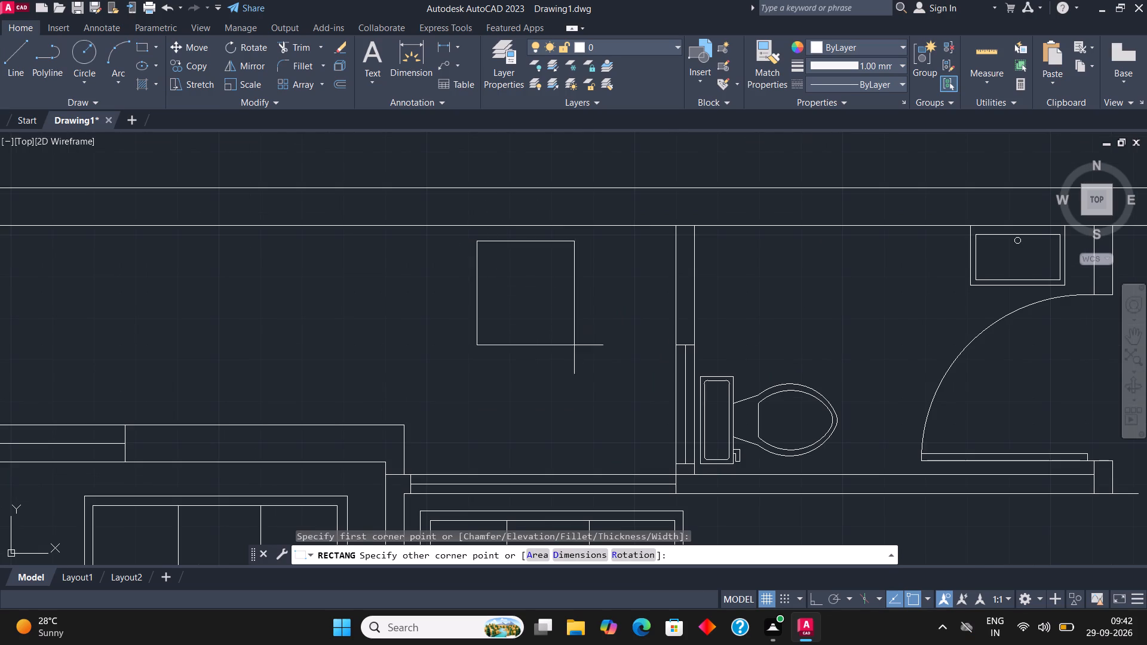
left_click(564, 361)
Draw a horizontal line across the new rectangle near its top edge and trim the part extending past its right side.
left_click(19, 43)
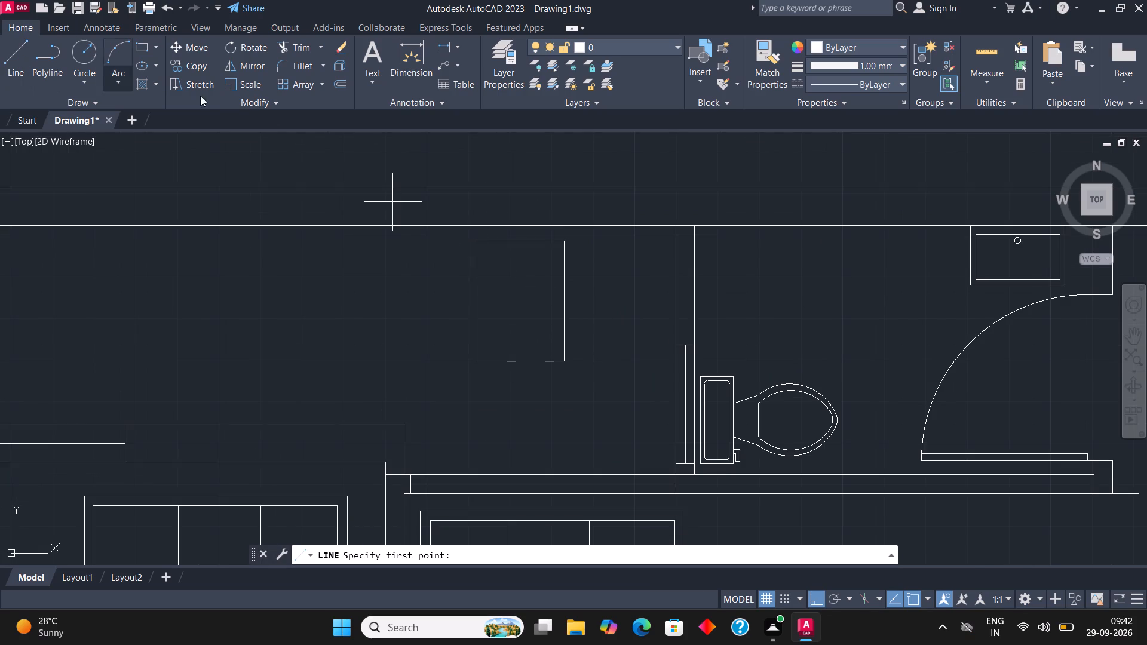
left_click(478, 264)
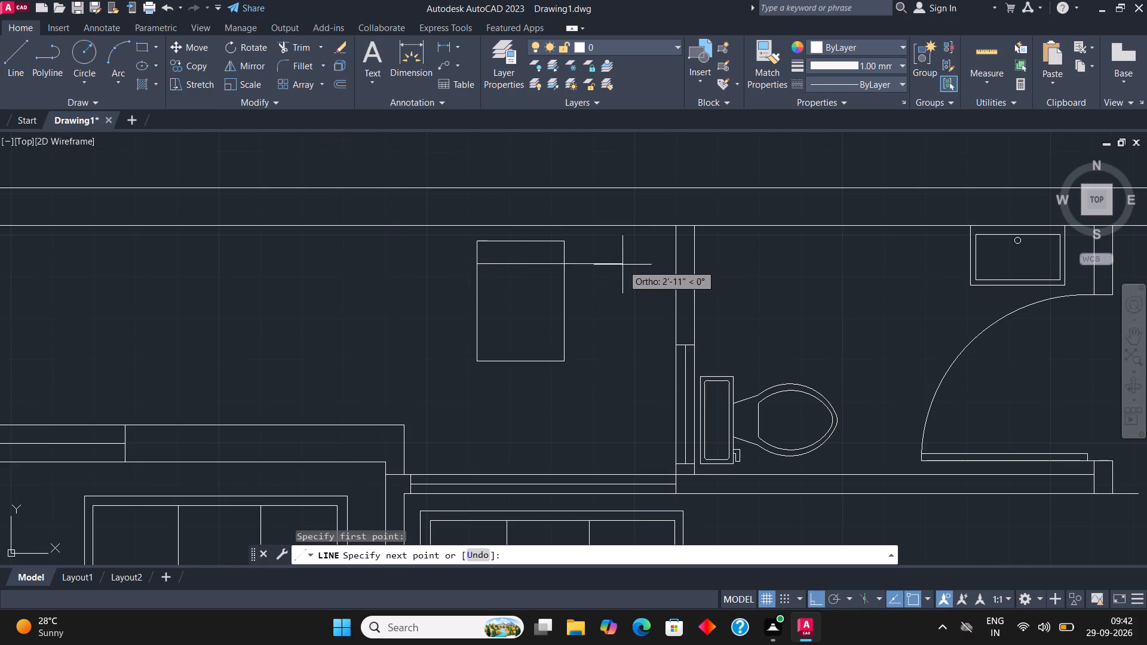
left_click(593, 266)
left_click(306, 44)
left_click(581, 251)
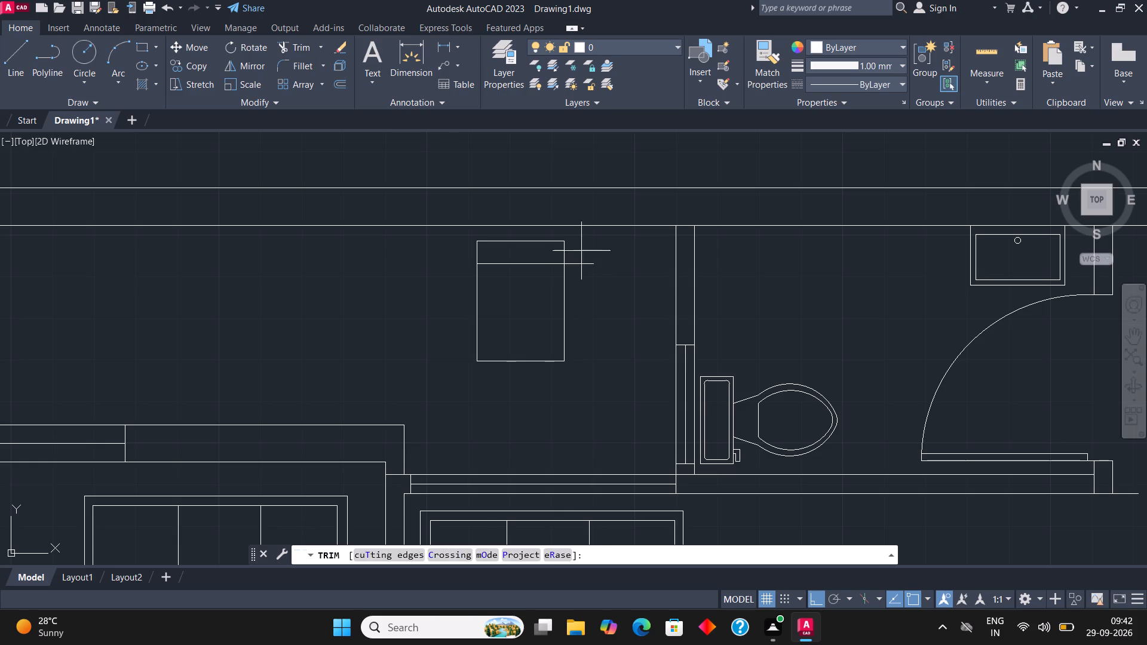
left_click(581, 302)
Draw a circle inside the rectangle's larger lower compartment.
left_click(88, 45)
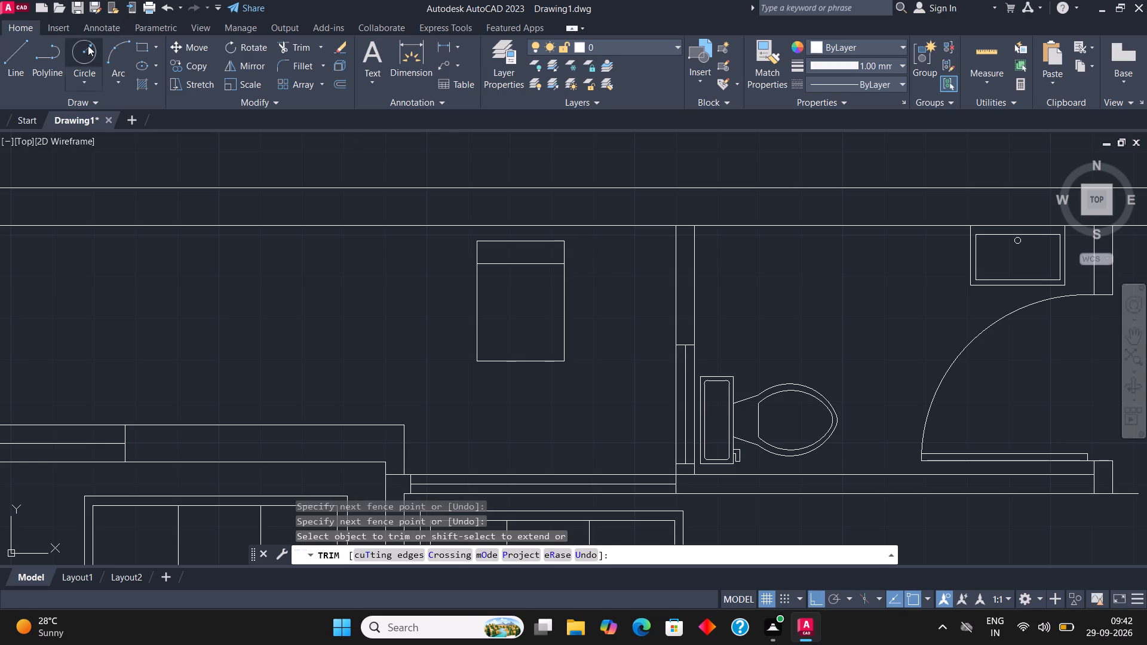
left_click(515, 310)
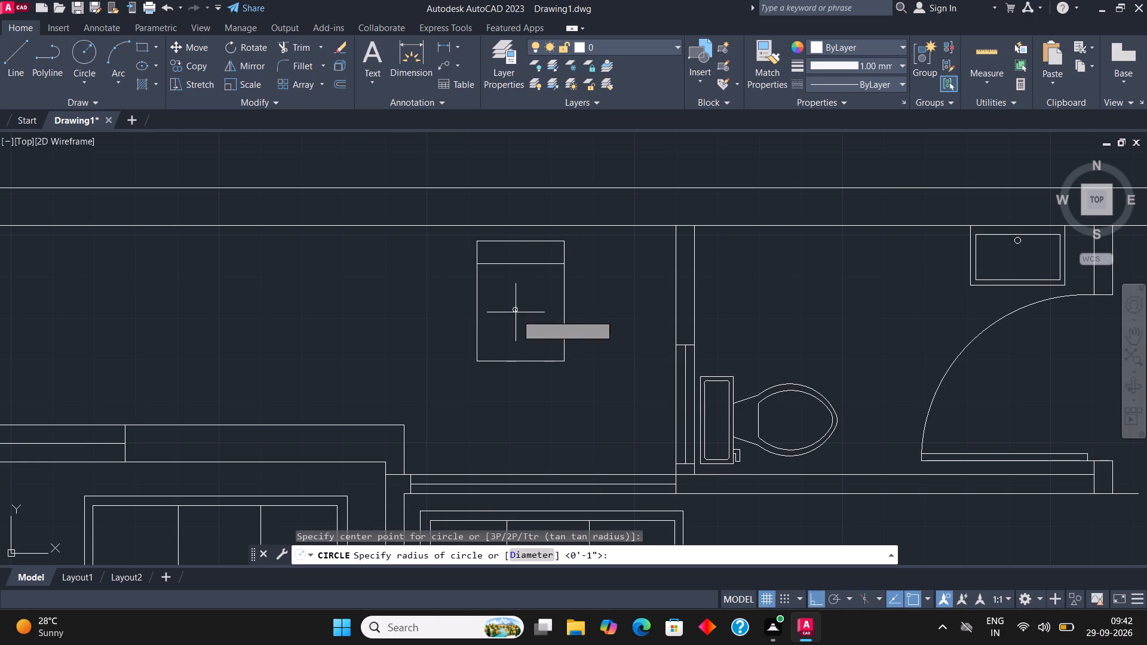
left_click(537, 338)
Move the circle about 1" to the right to centre it in the rectangle's lower compartment.
scroll(539, 334, "up", 2)
left_click(530, 315)
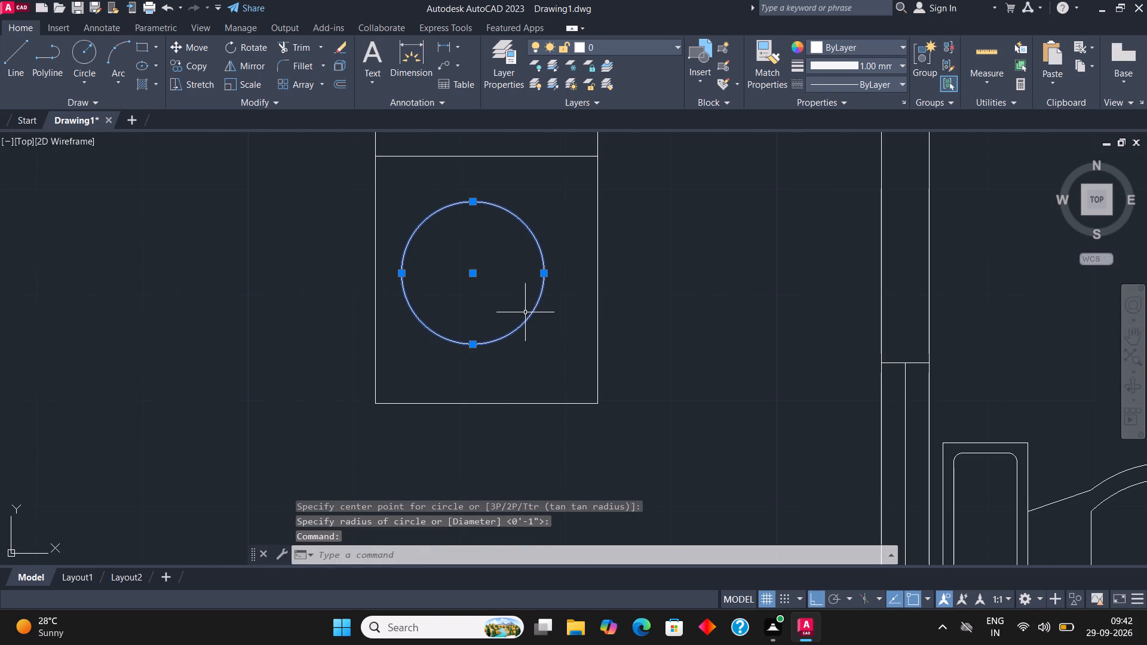
left_click(471, 273)
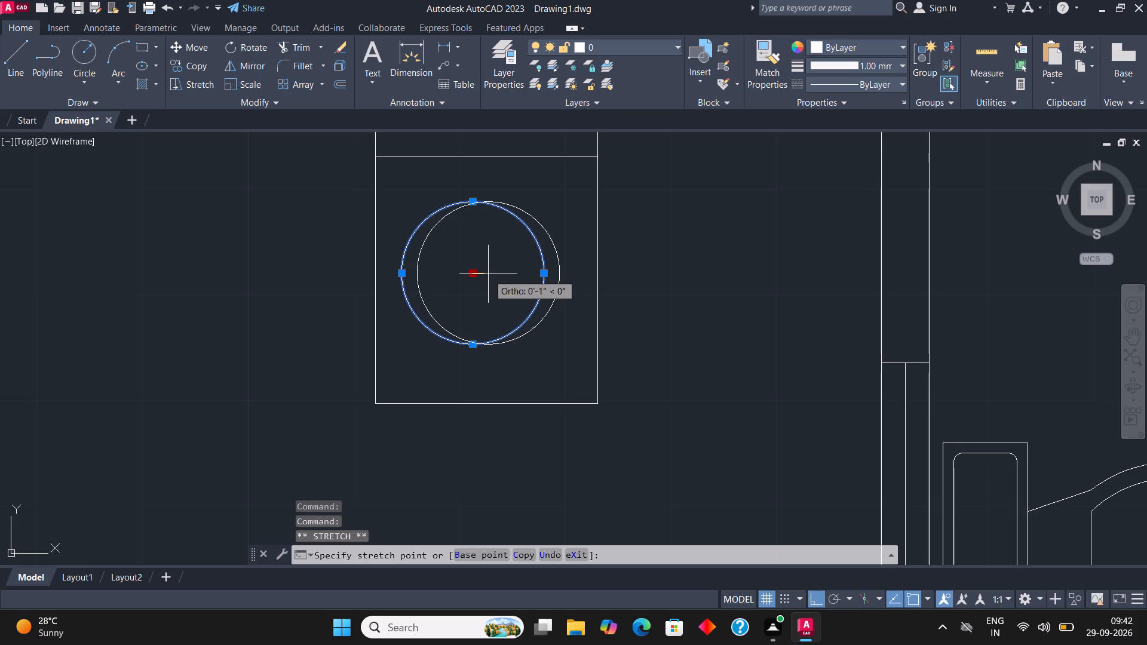
left_click(488, 274)
key("Escape")
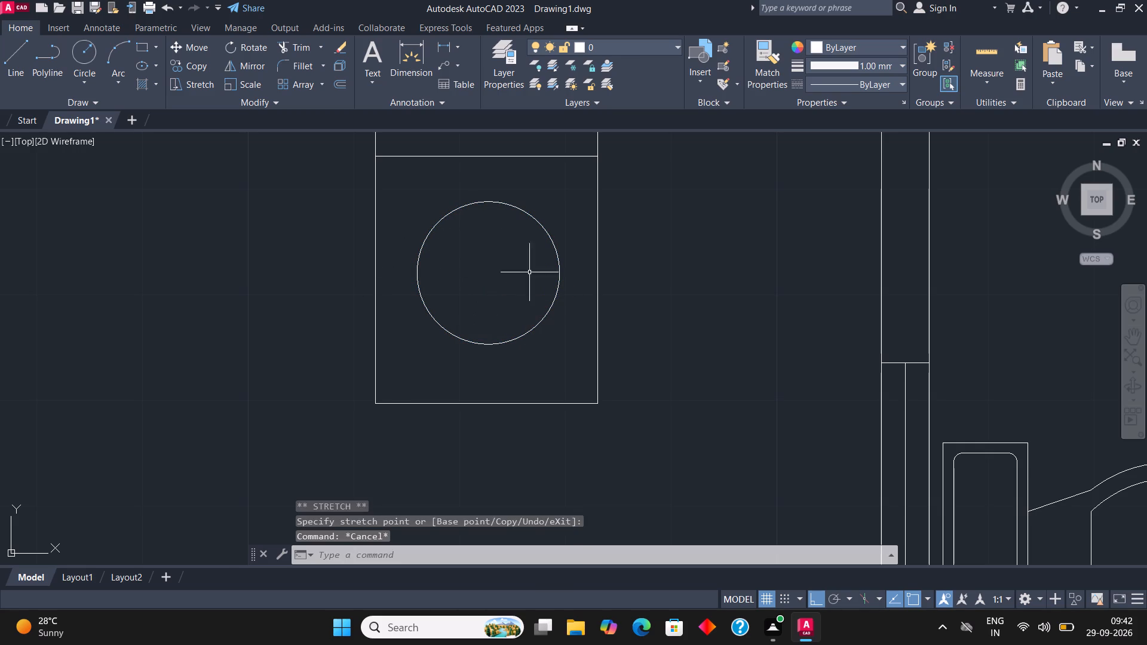
Draw a large upright rectangle in the middle of the central hall, between the bedroom door and the right-hand window wall.
scroll(530, 293, "down", 3)
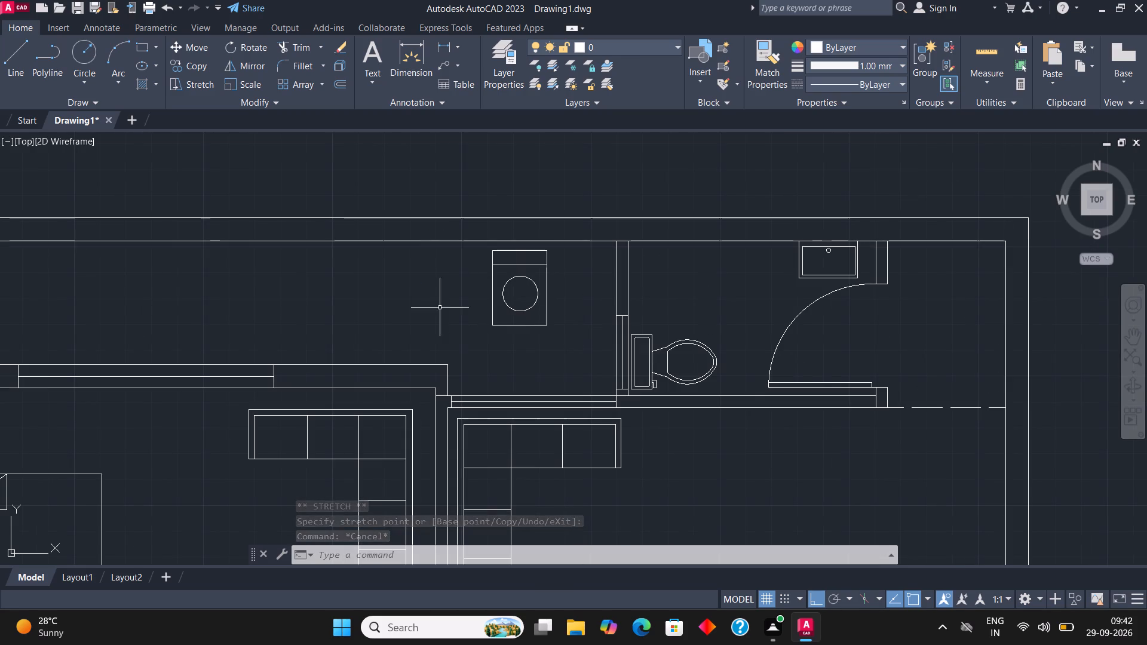
scroll(432, 327, "down", 2)
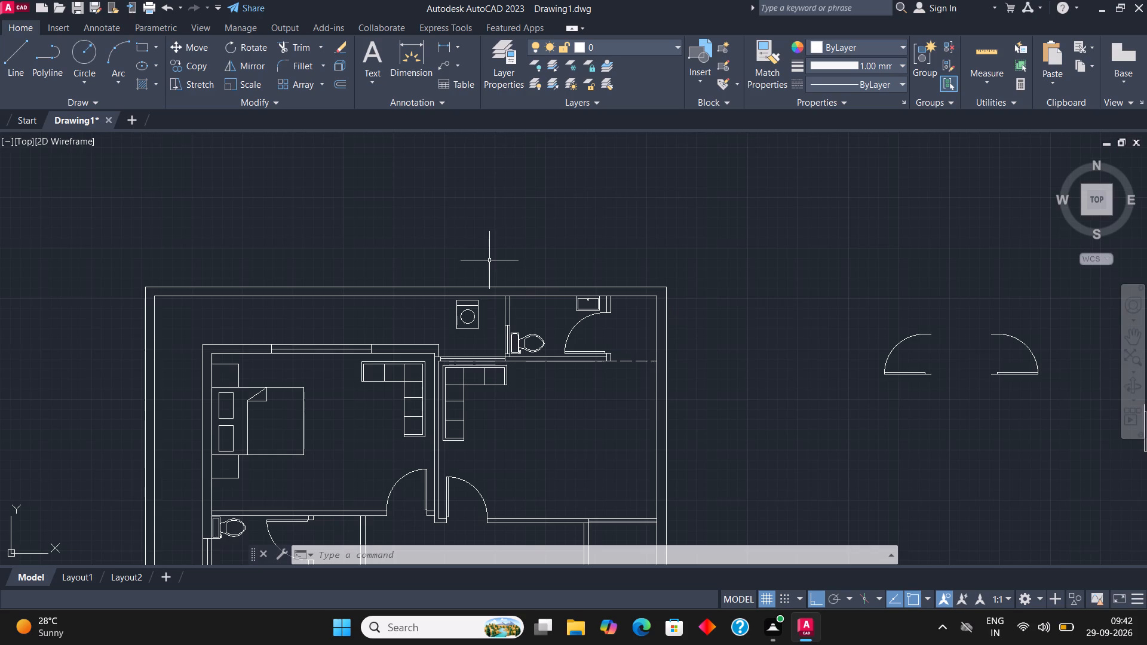
scroll(489, 262, "down", 5)
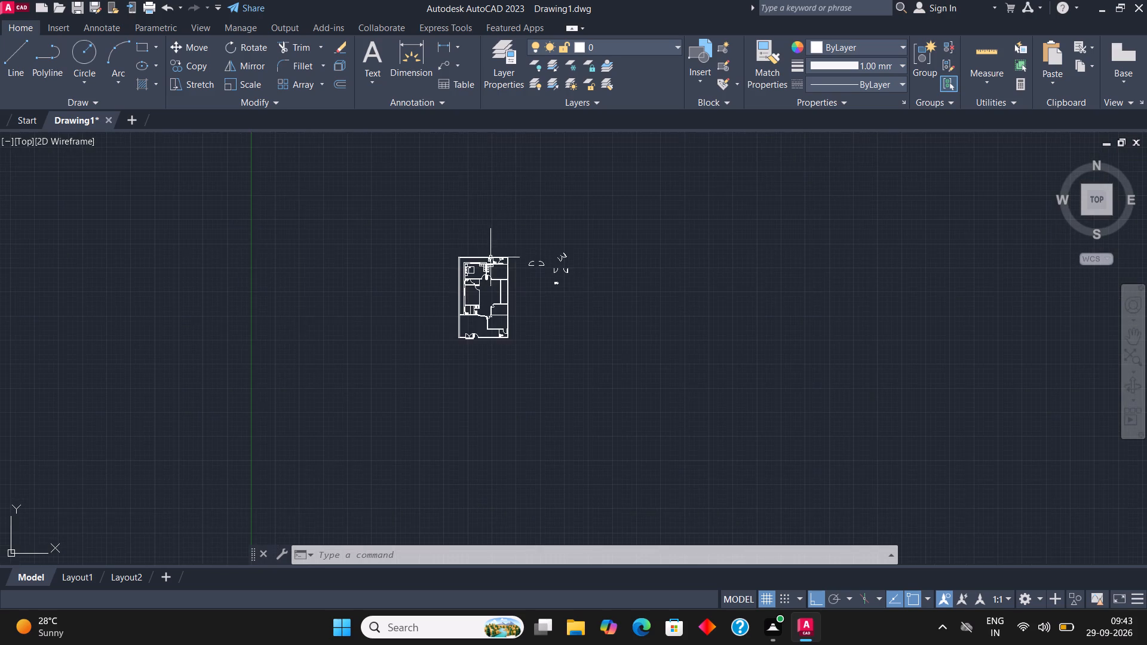
scroll(495, 288, "up", 5)
left_click(134, 50)
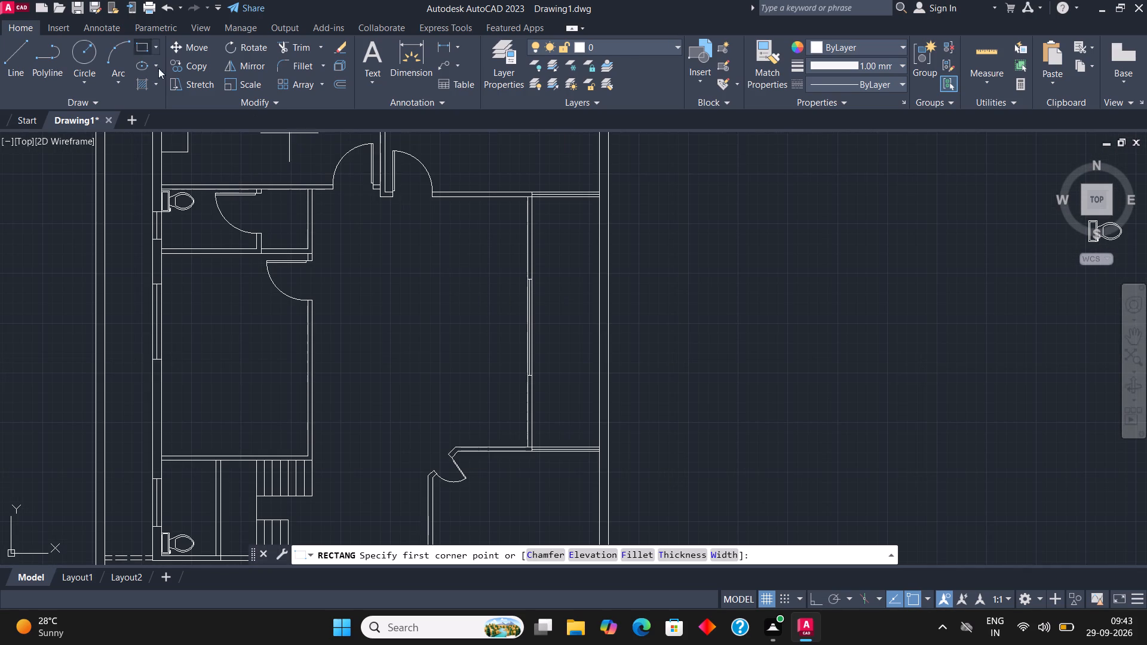
left_click(382, 267)
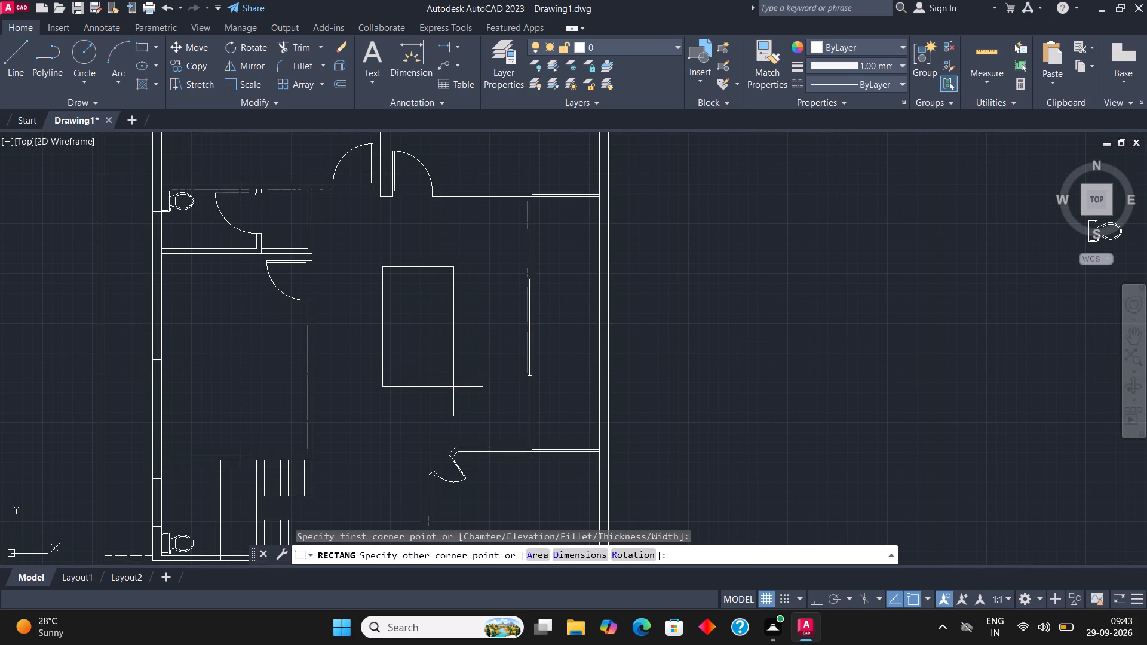
left_click(464, 385)
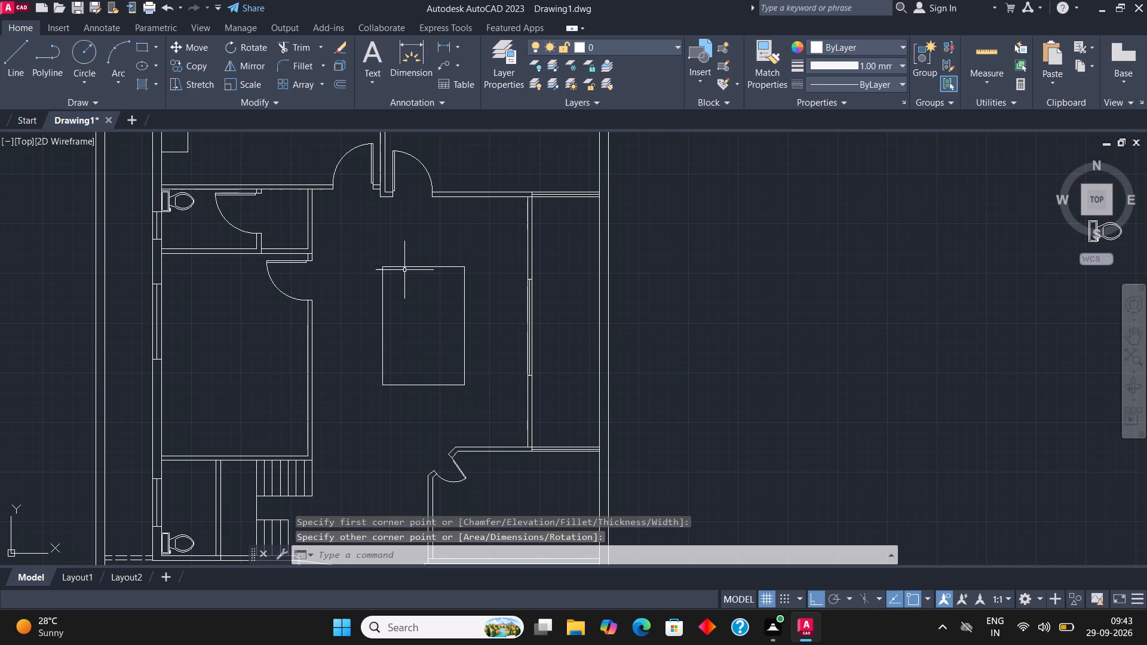
Offset the hall rectangle 2" outwards.
left_click(404, 270)
left_click(403, 260)
left_click(333, 81)
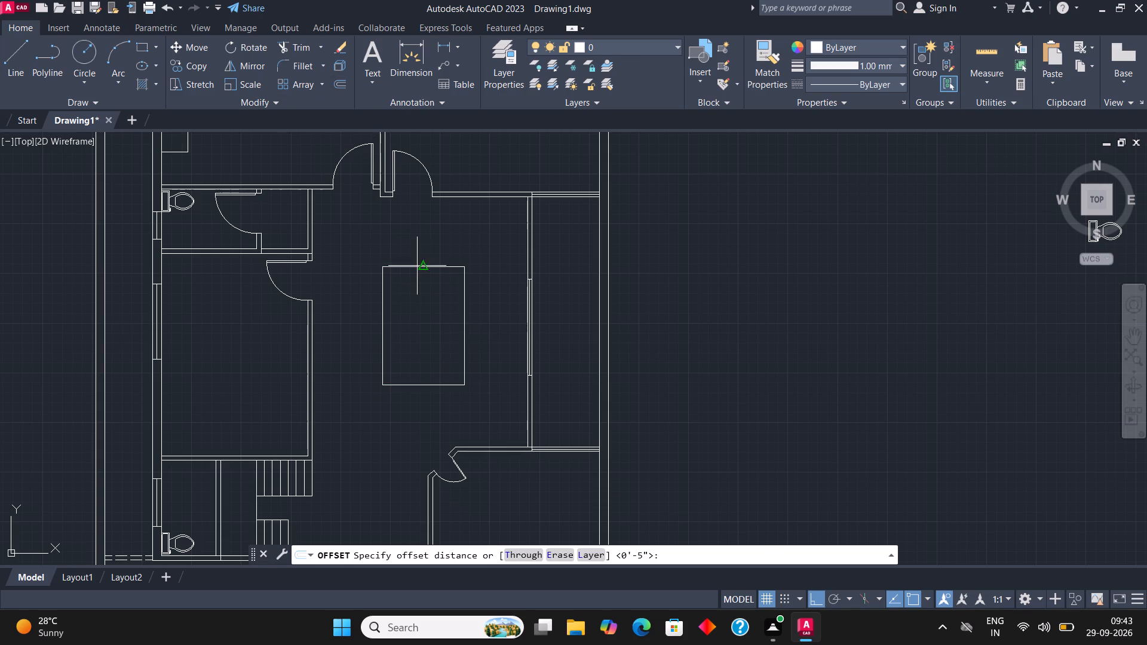
left_click(416, 264)
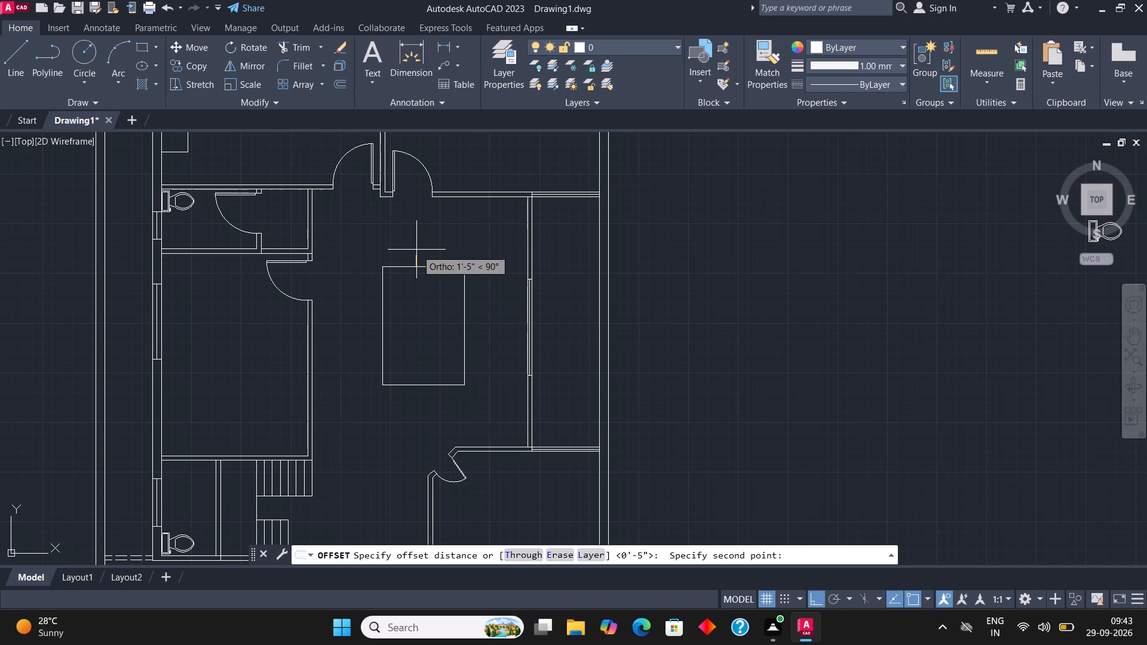
type("2\"")
key("Return")
left_click(416, 250)
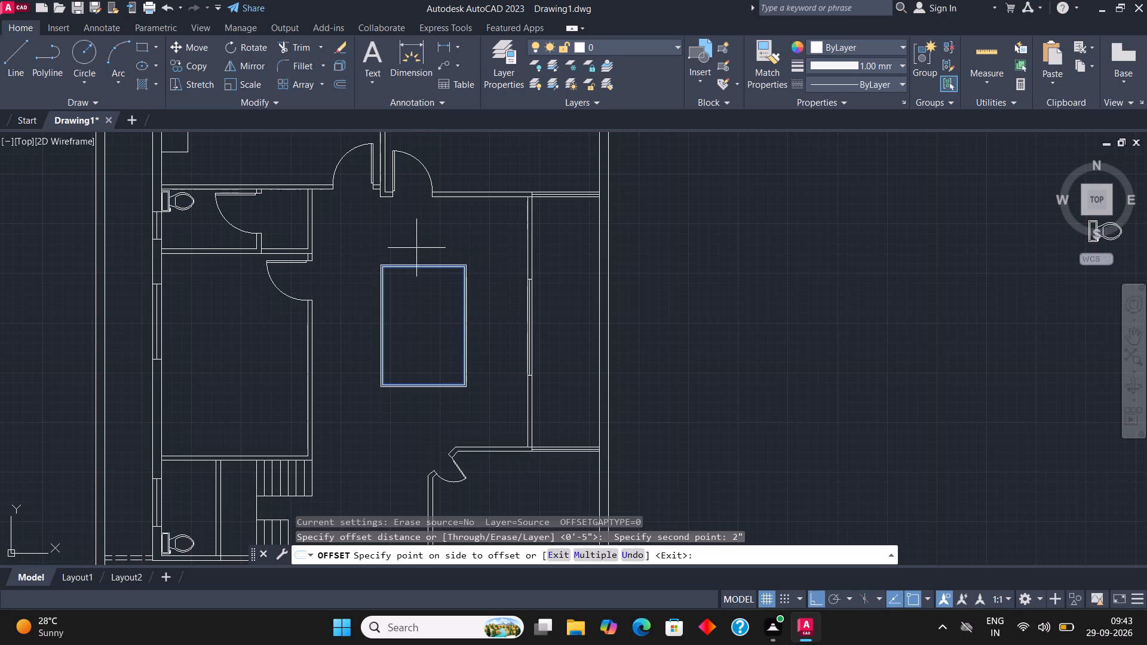
left_click(414, 230)
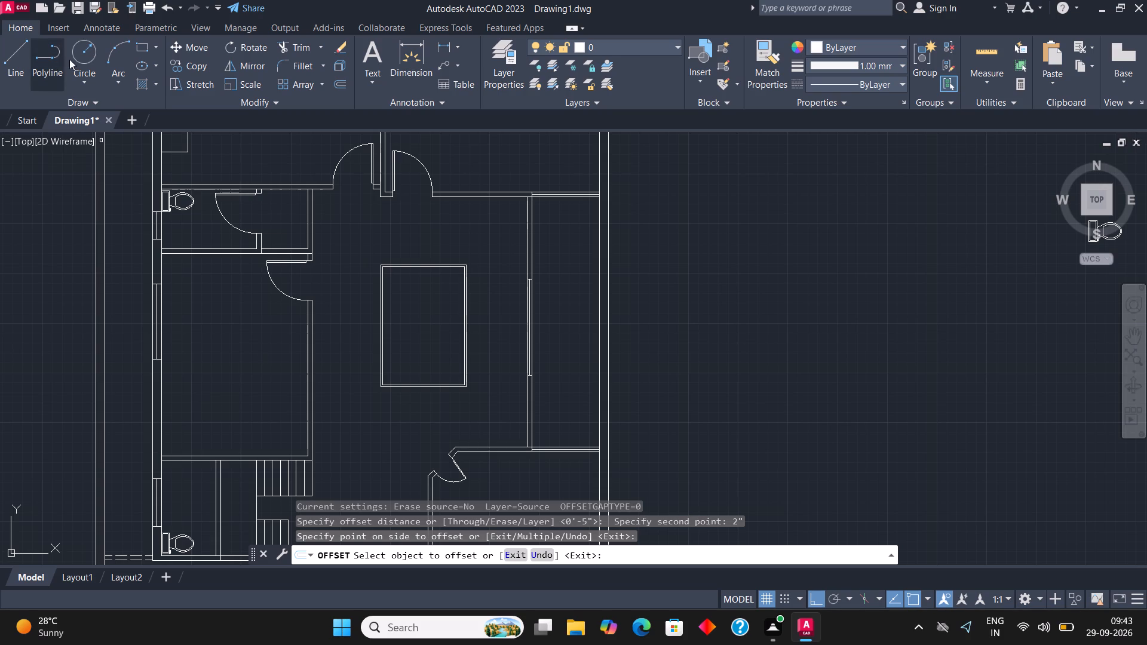
Draw a wide, shallow rectangle standing on the top edge of the double-outlined hall rectangle.
left_click(138, 51)
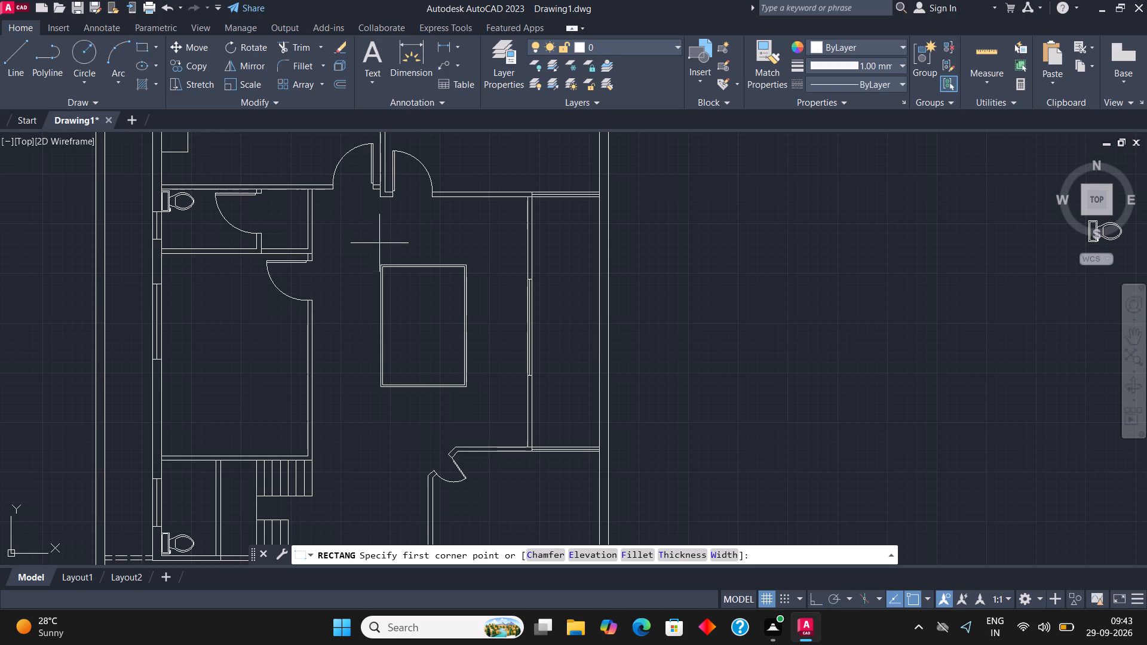
scroll(424, 267, "up", 3)
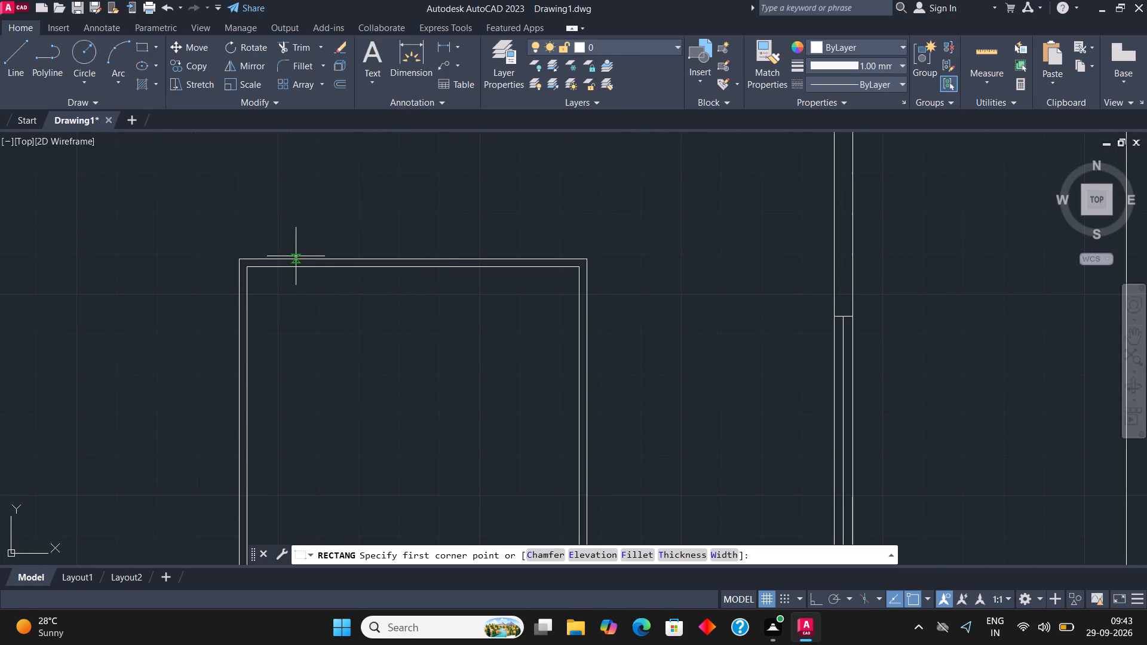
left_click(295, 256)
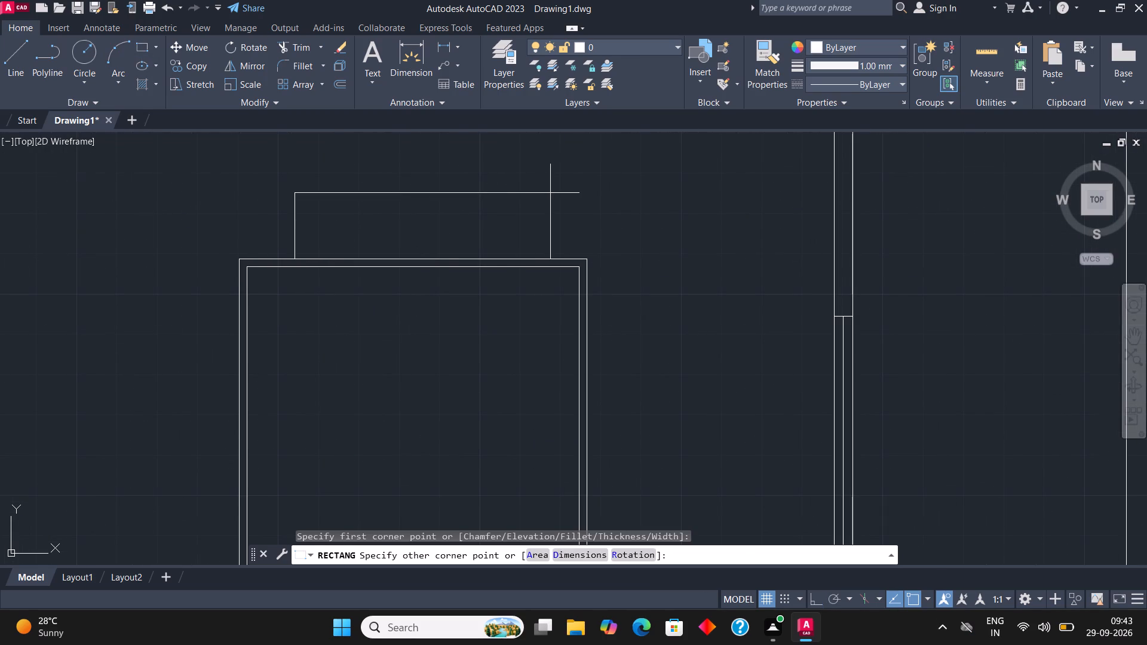
left_click(550, 193)
Draw a three-sided outline about 5'-8" wide around the shallow rectangle, trimming its right end where it crosses the large rectangle's top edge.
left_click(9, 65)
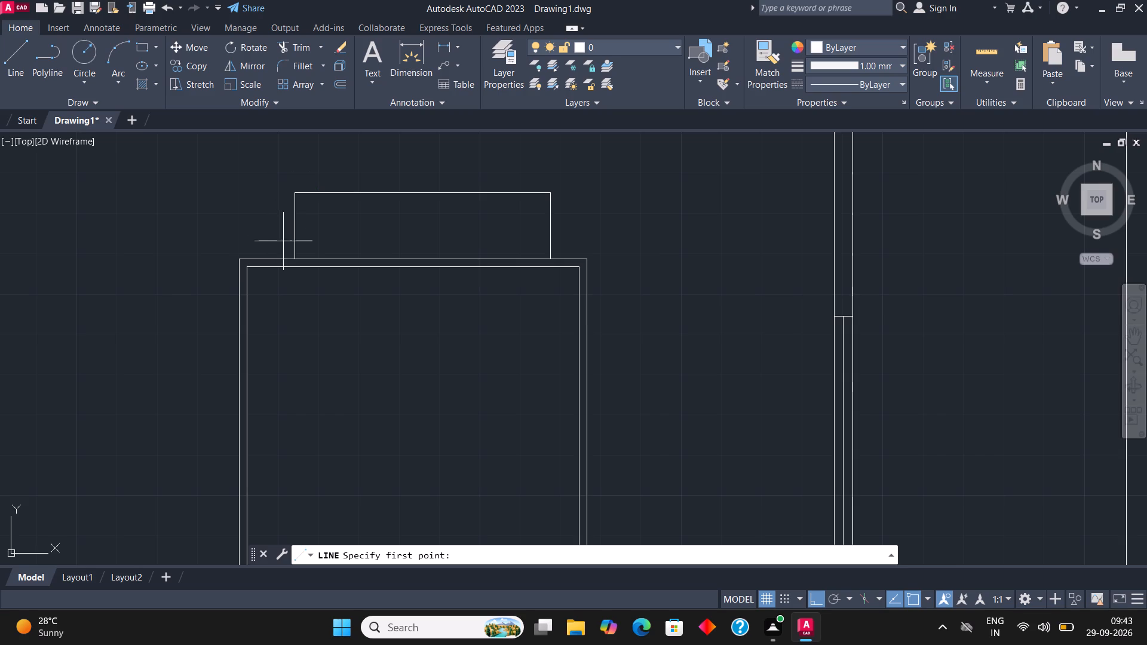
scroll(283, 242, "up", 1)
left_click(278, 268)
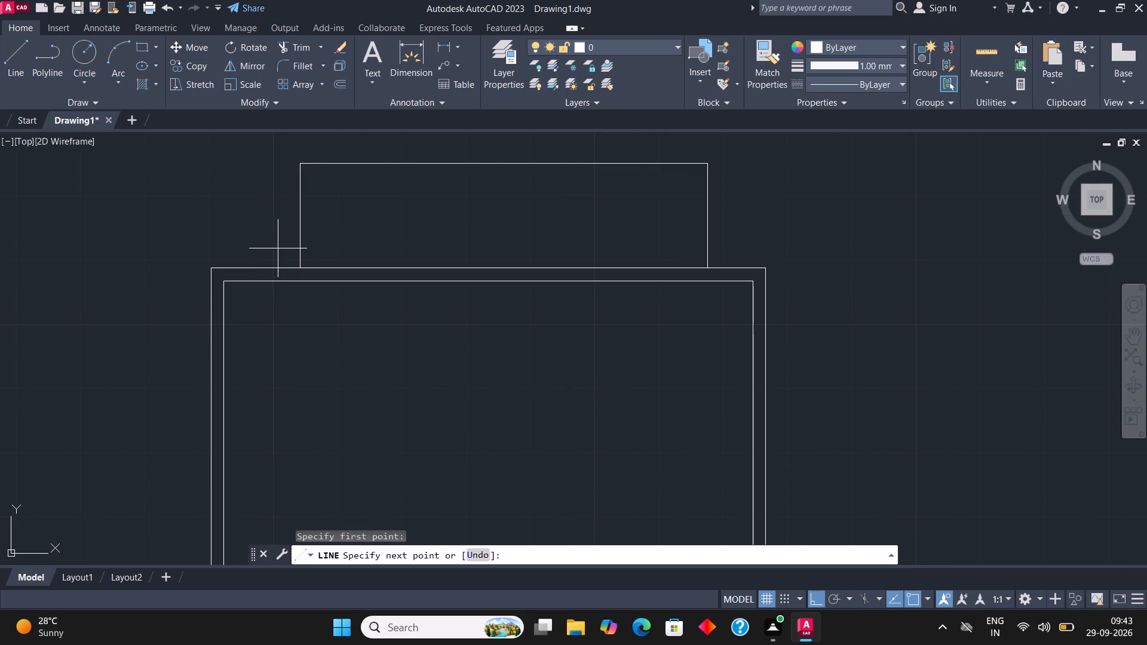
left_click(276, 146)
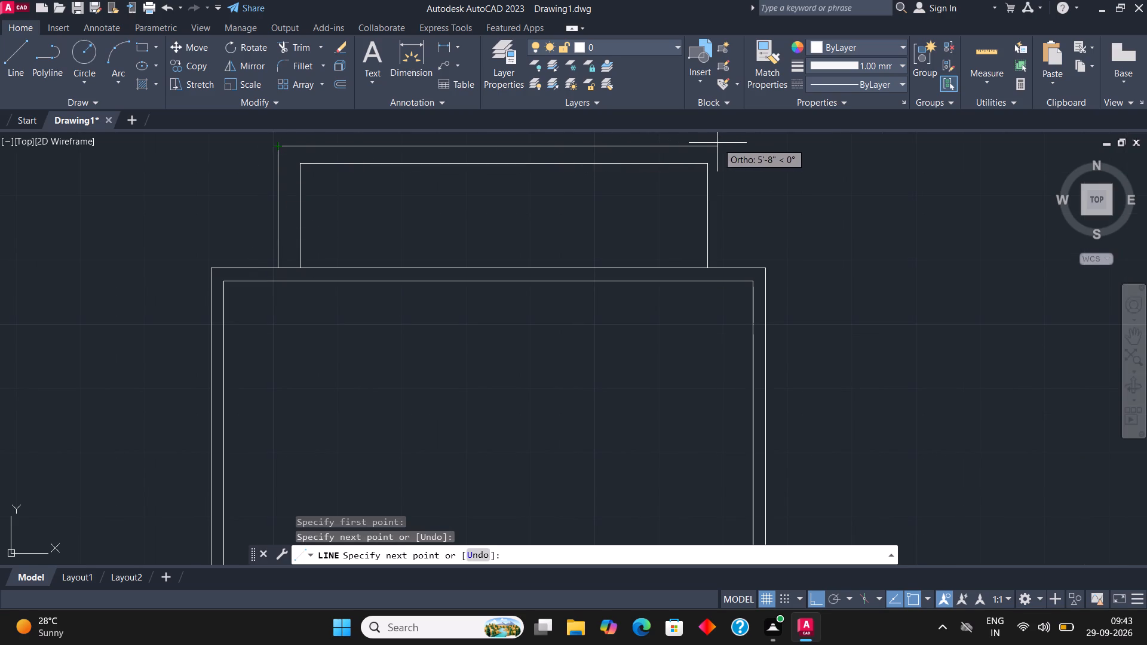
left_click(722, 145)
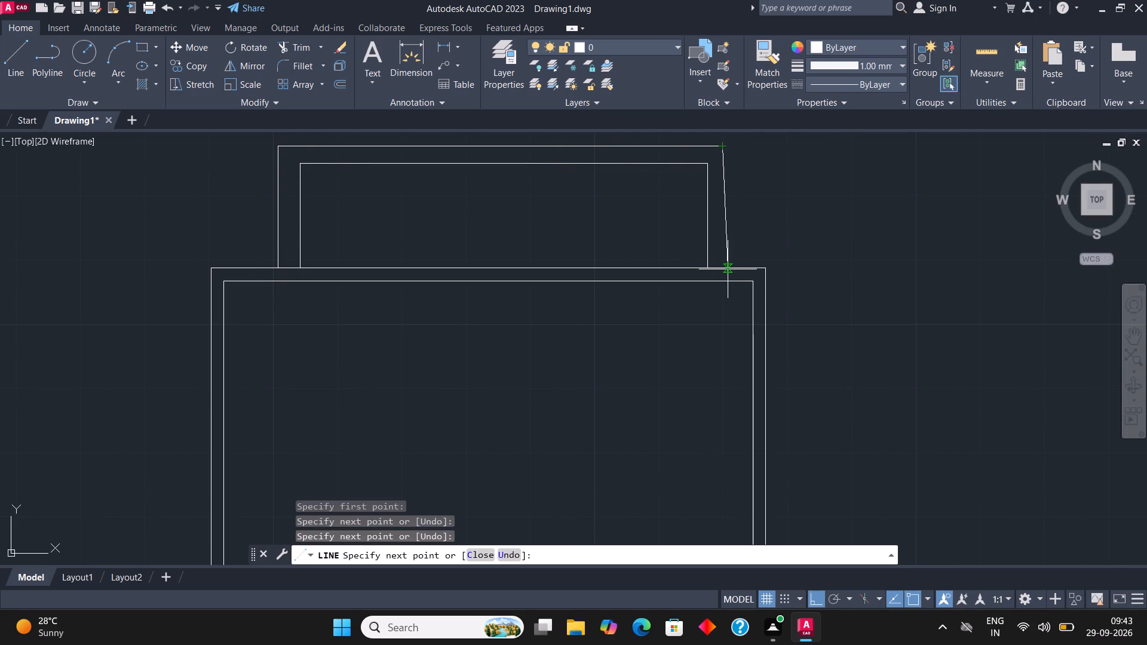
scroll(728, 271, "up", 4)
left_click(689, 269)
left_click(303, 44)
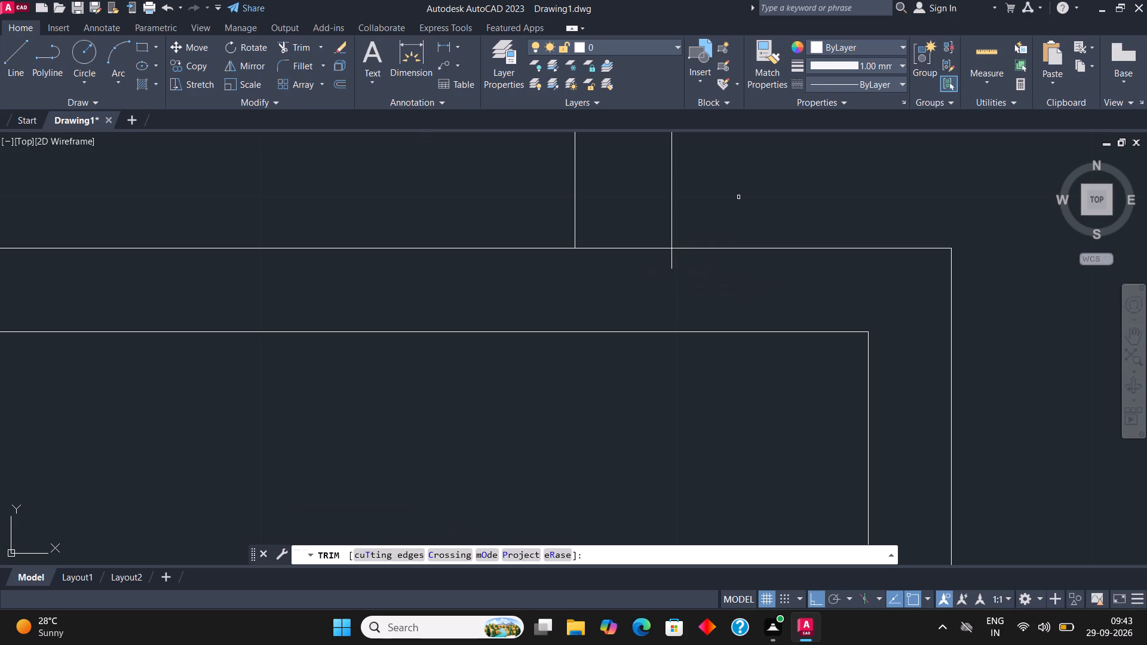
left_click(671, 266)
key("Escape")
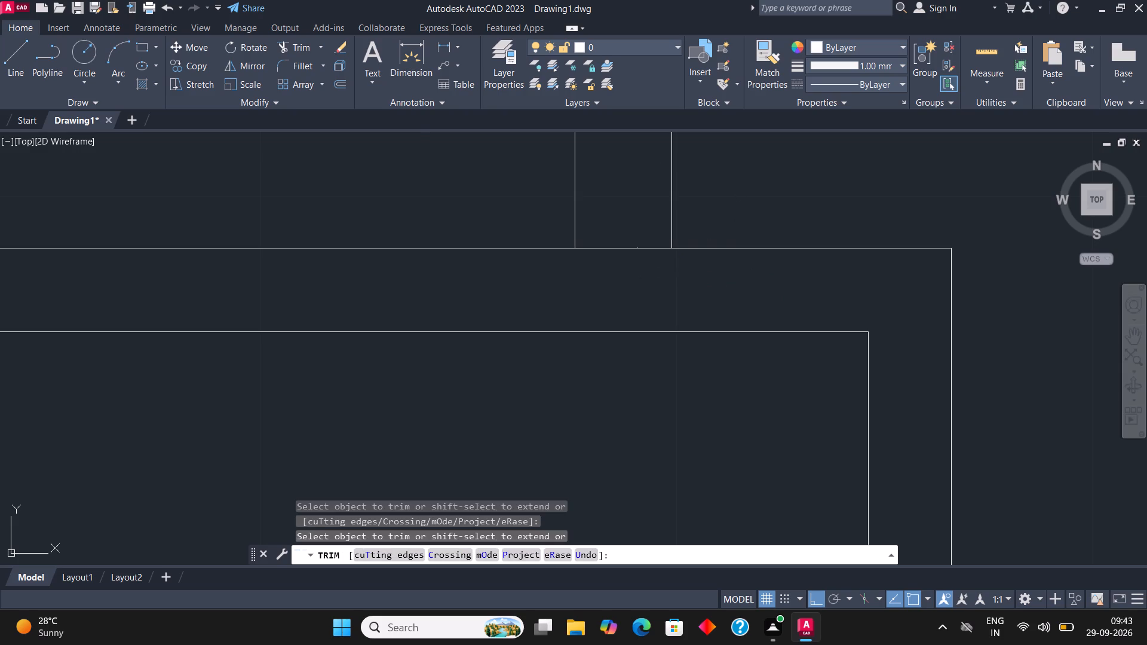
Move the shallow rectangle and its surrounding outline slightly left along the large rectangle's top edge to centre them.
scroll(637, 280, "down", 5)
scroll(516, 348, "down", 5)
scroll(421, 327, "up", 1)
left_click(623, 318)
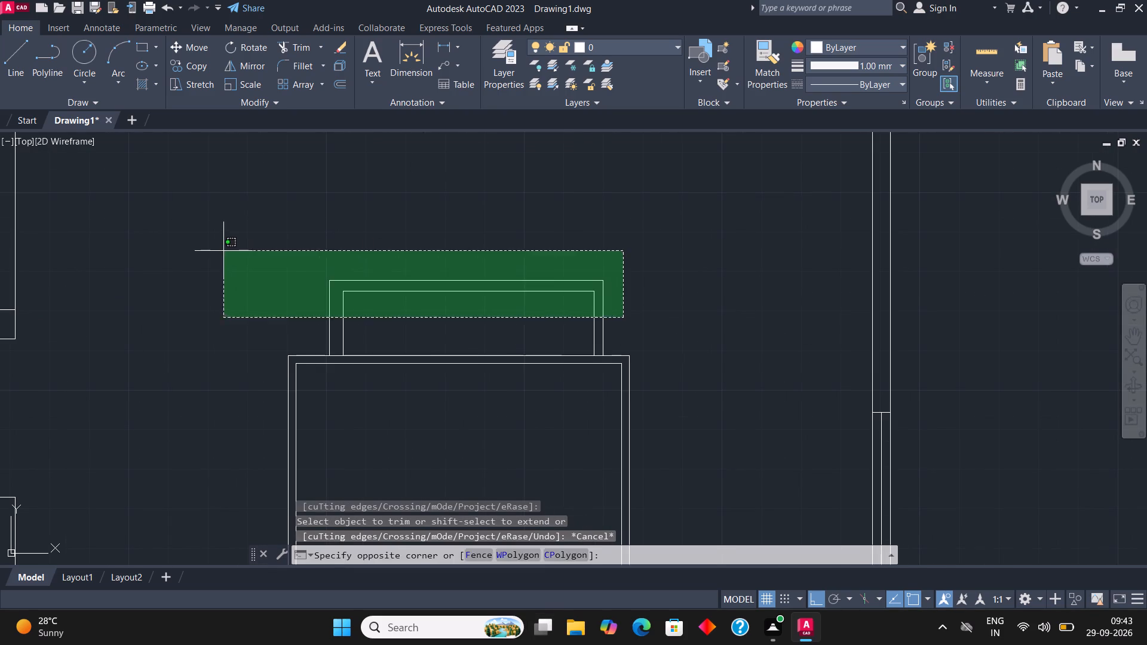
left_click(223, 251)
left_click(192, 50)
scroll(329, 351, "up", 2)
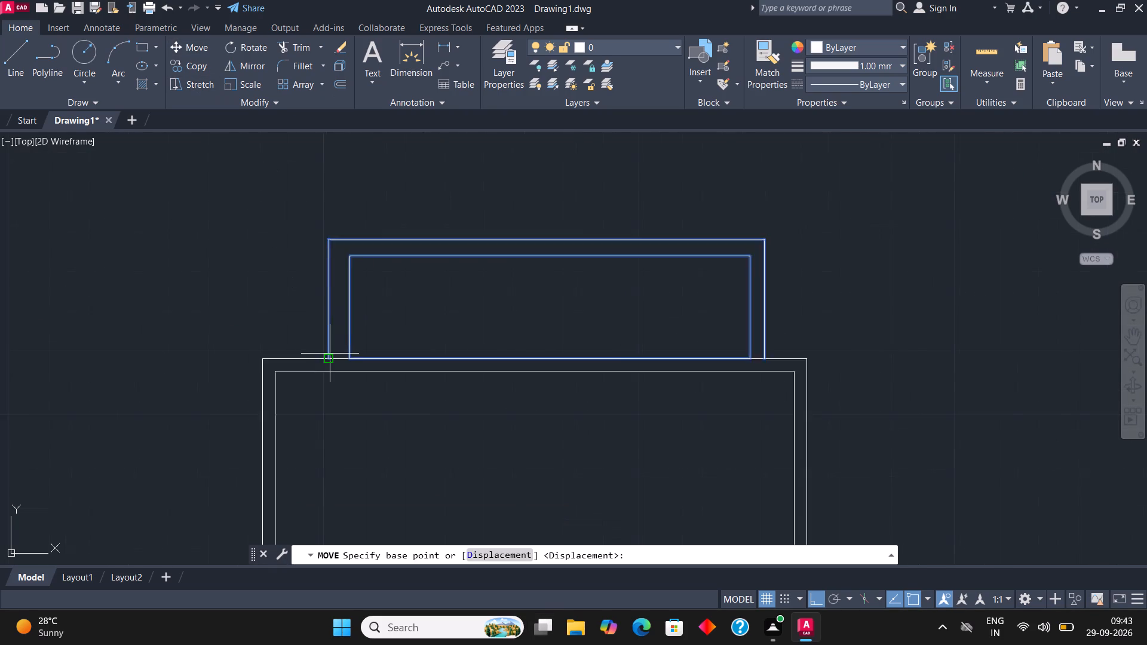
scroll(330, 354, "up", 1)
left_click(323, 368)
left_click(303, 365)
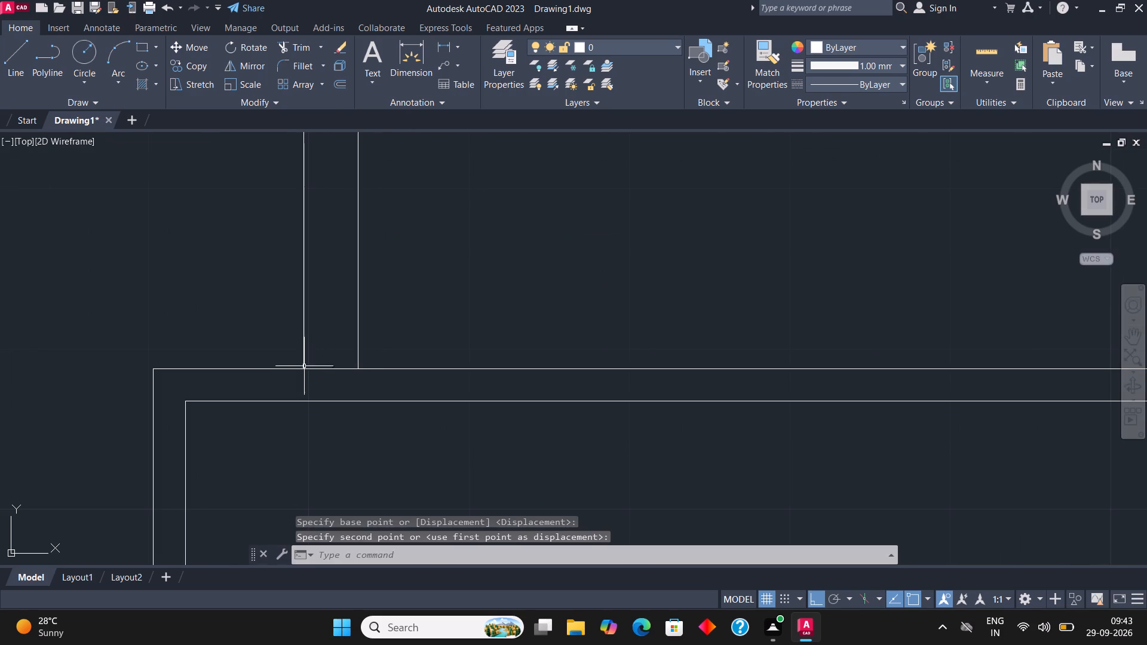
scroll(342, 386, "down", 3)
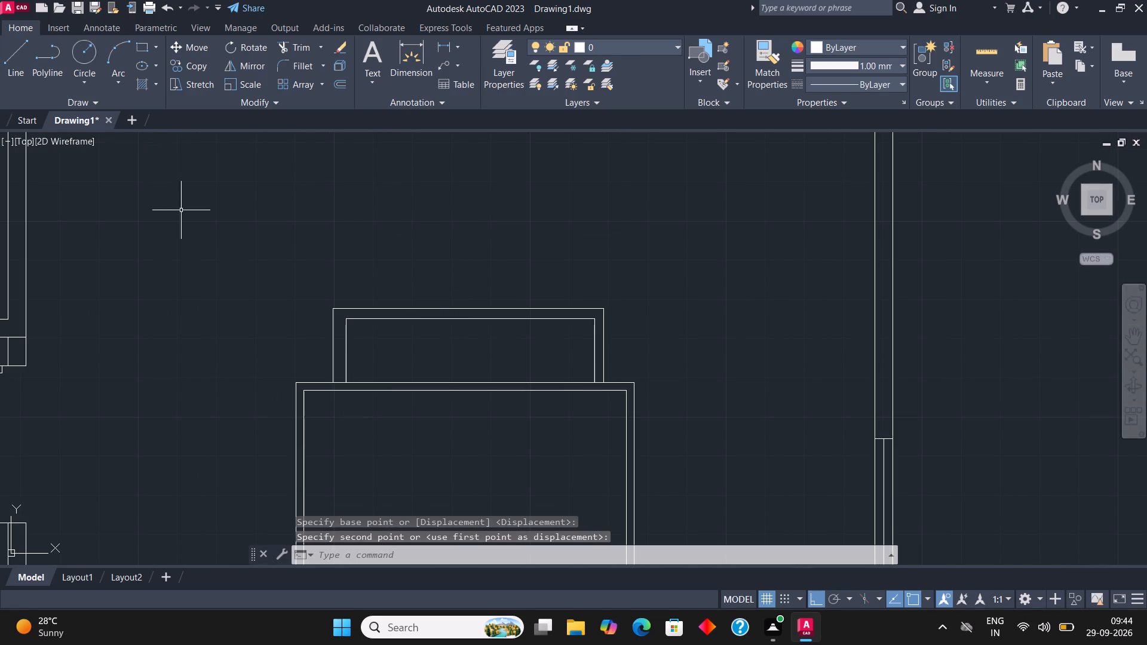
Draw two vertical lines, about 2'-2" long, down from the shallow rectangle's top edge to divide it into three seats.
left_click(17, 47)
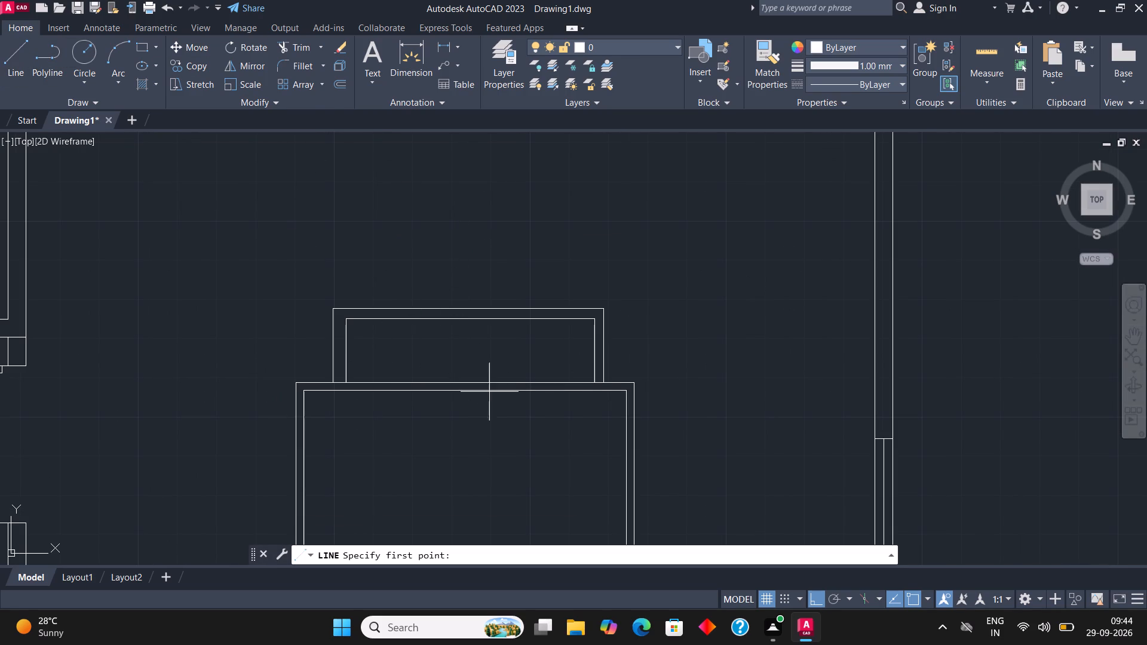
scroll(487, 412, "up", 1)
left_click(381, 265)
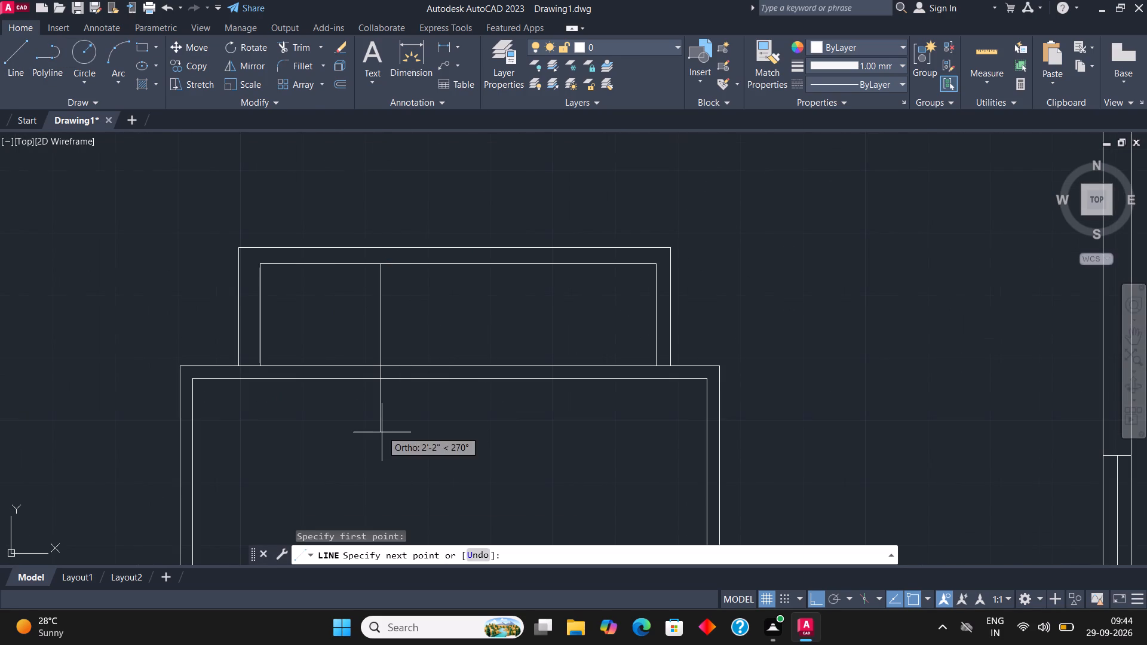
left_click(382, 432)
left_click(23, 47)
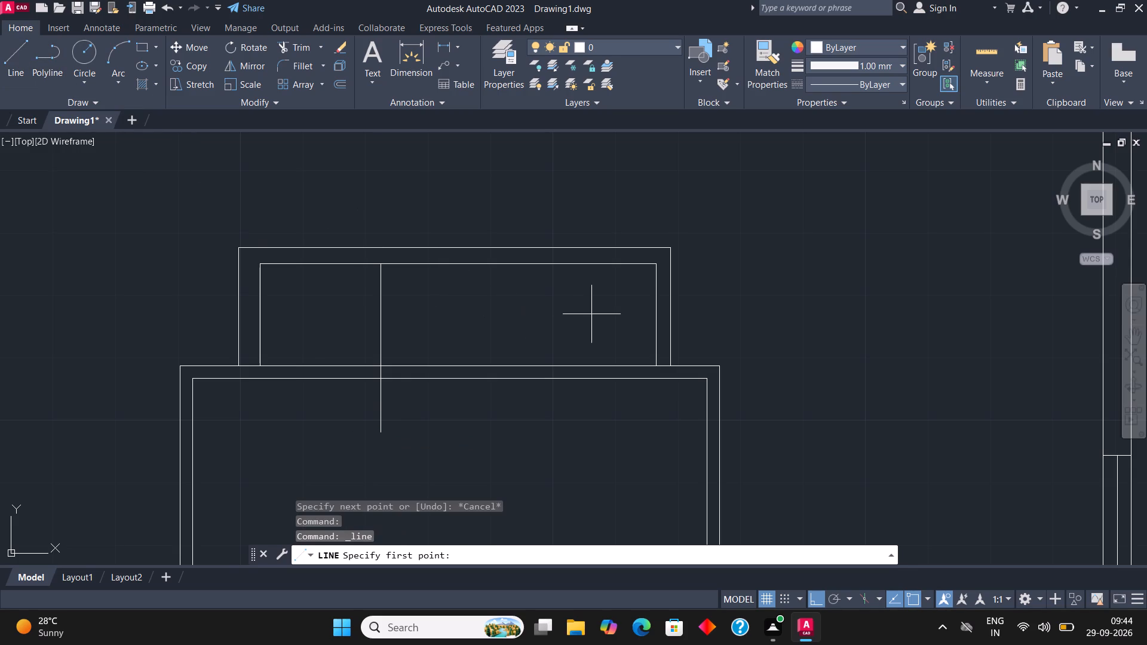
left_click(508, 265)
left_click(485, 432)
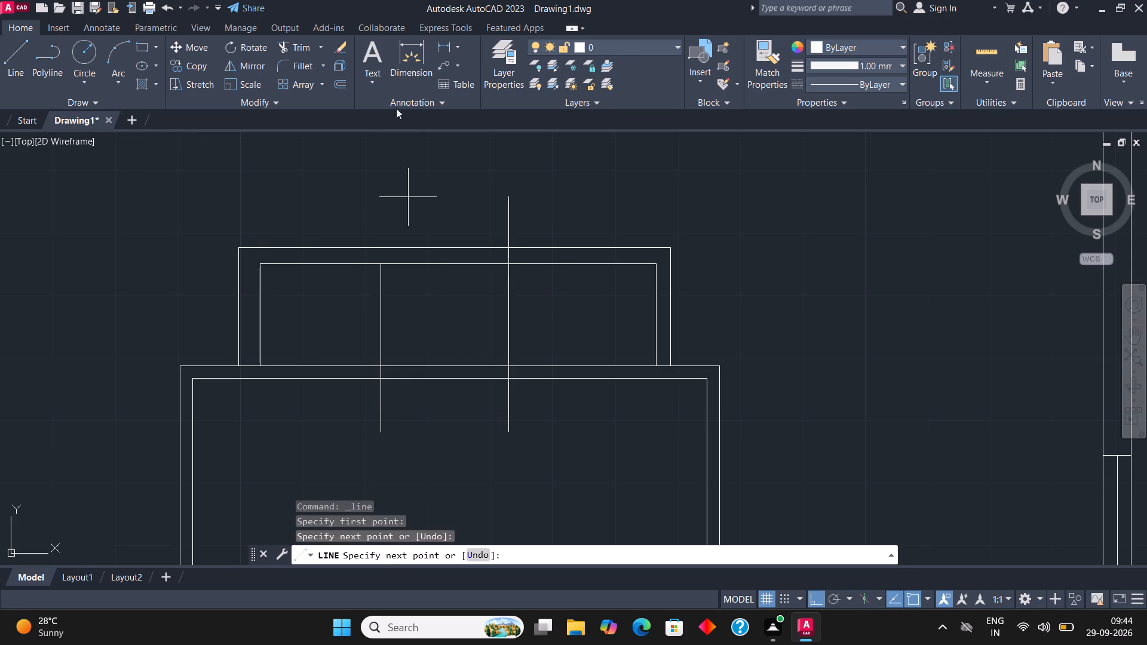
Trim the parts of both divider lines that extend below the shallow rectangle's bottom edge.
left_click(307, 51)
left_click(354, 404)
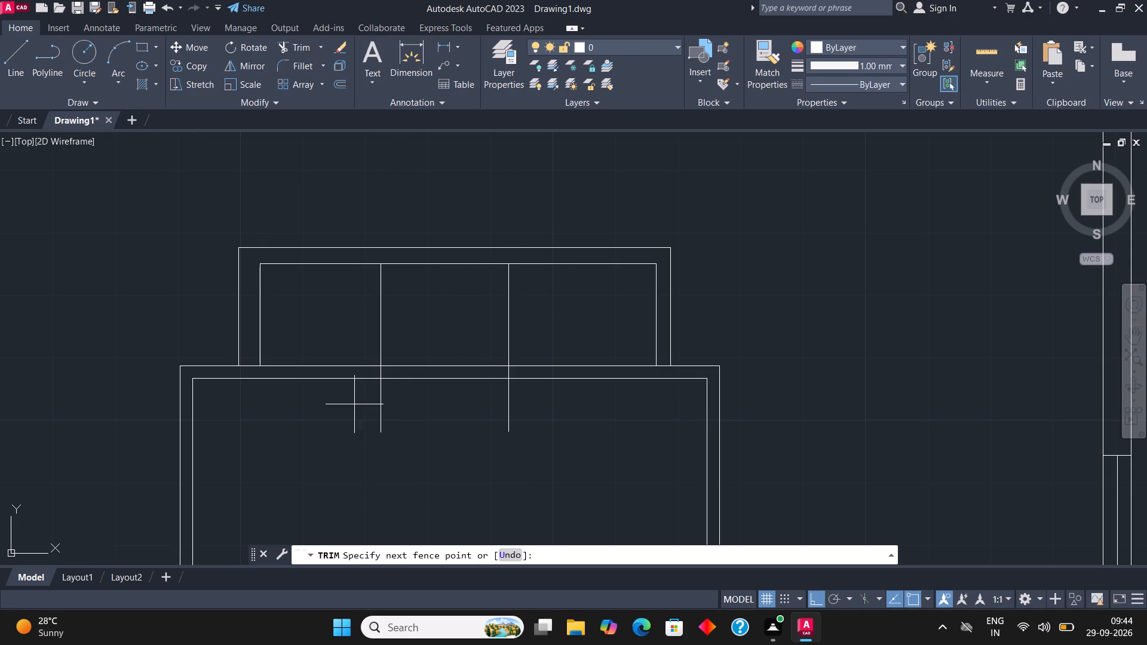
left_click(644, 416)
scroll(412, 363, "up", 1)
left_click(357, 374)
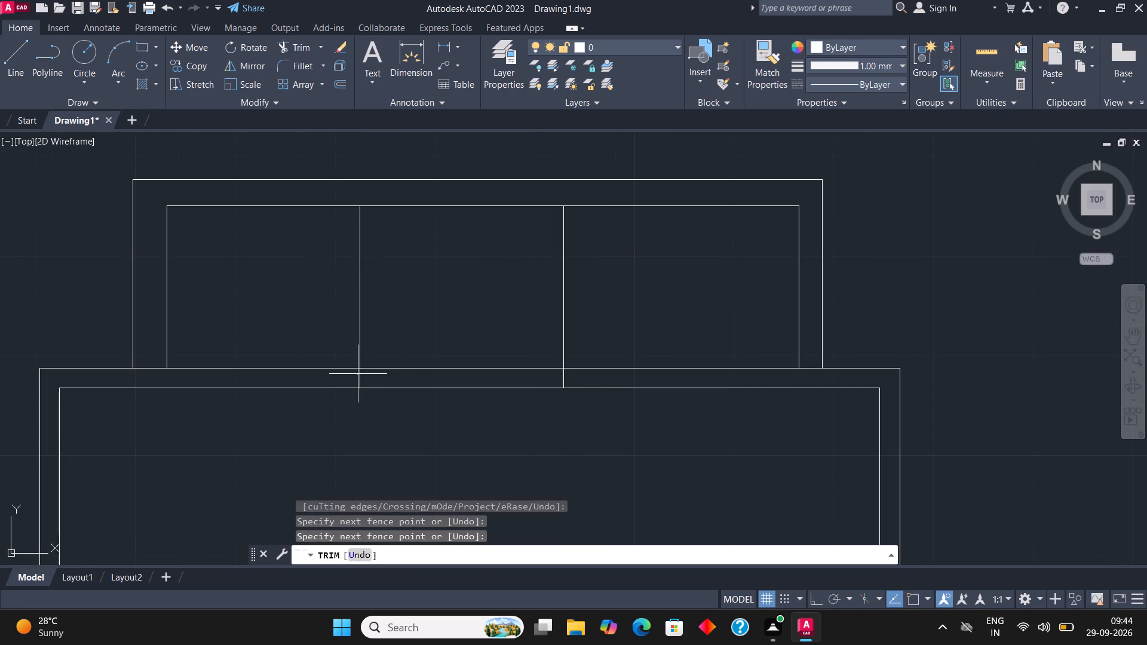
left_click(582, 382)
scroll(545, 354, "down", 3)
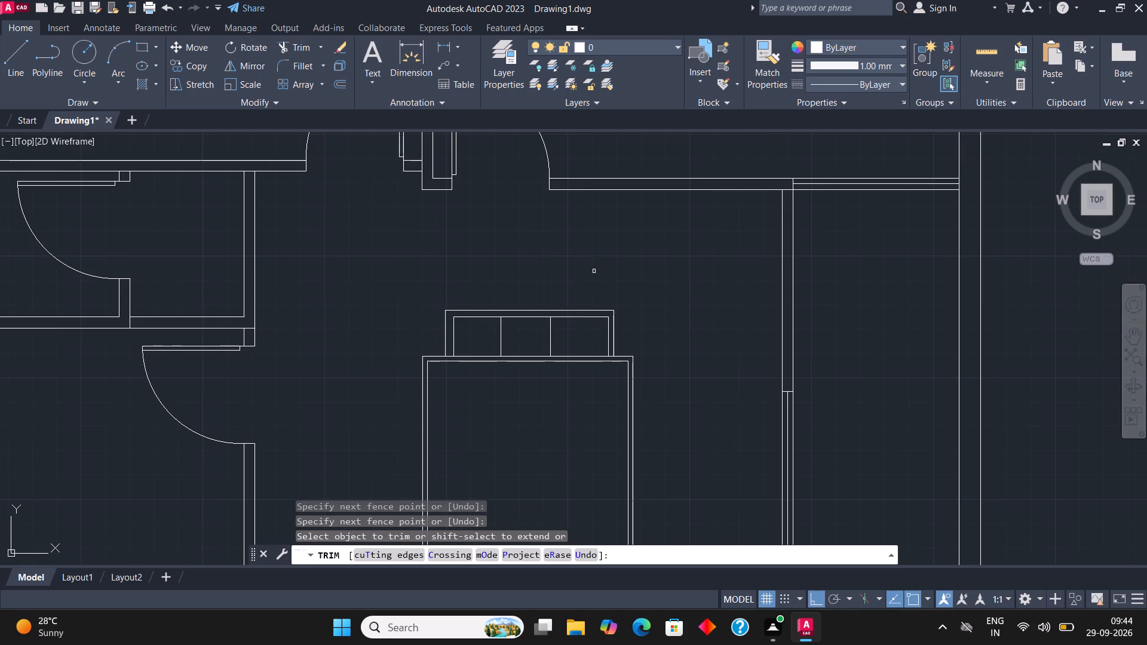
key("Escape")
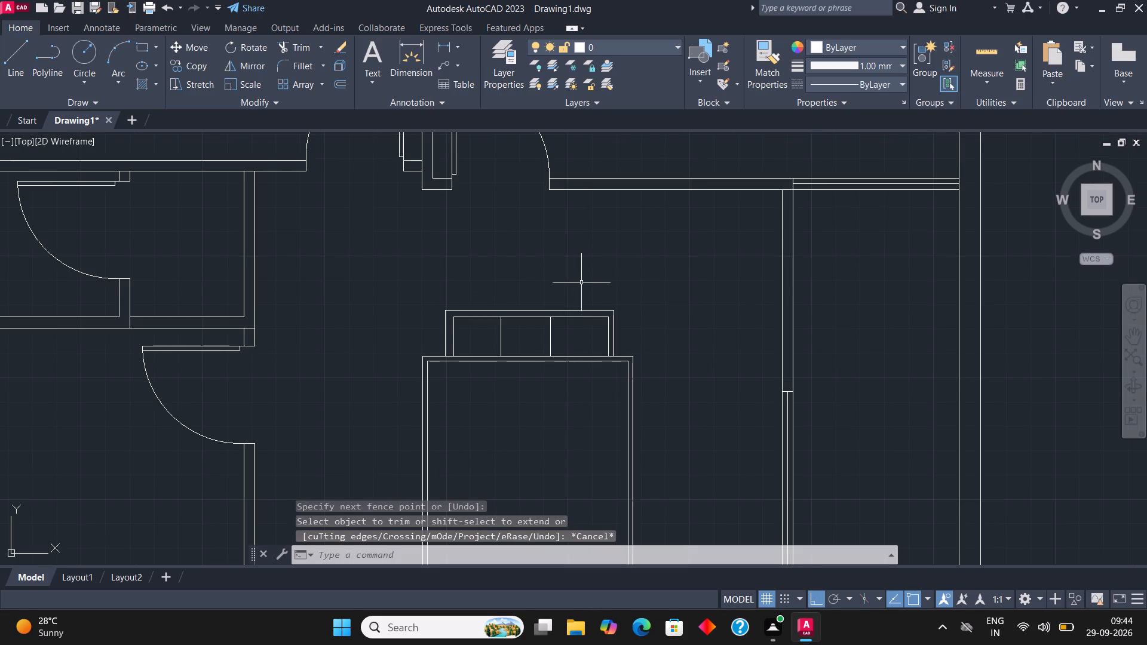
Move the right-hand seat divider slightly right to even out the three seats above the large rectangle.
scroll(581, 282, "up", 2)
left_click(498, 425)
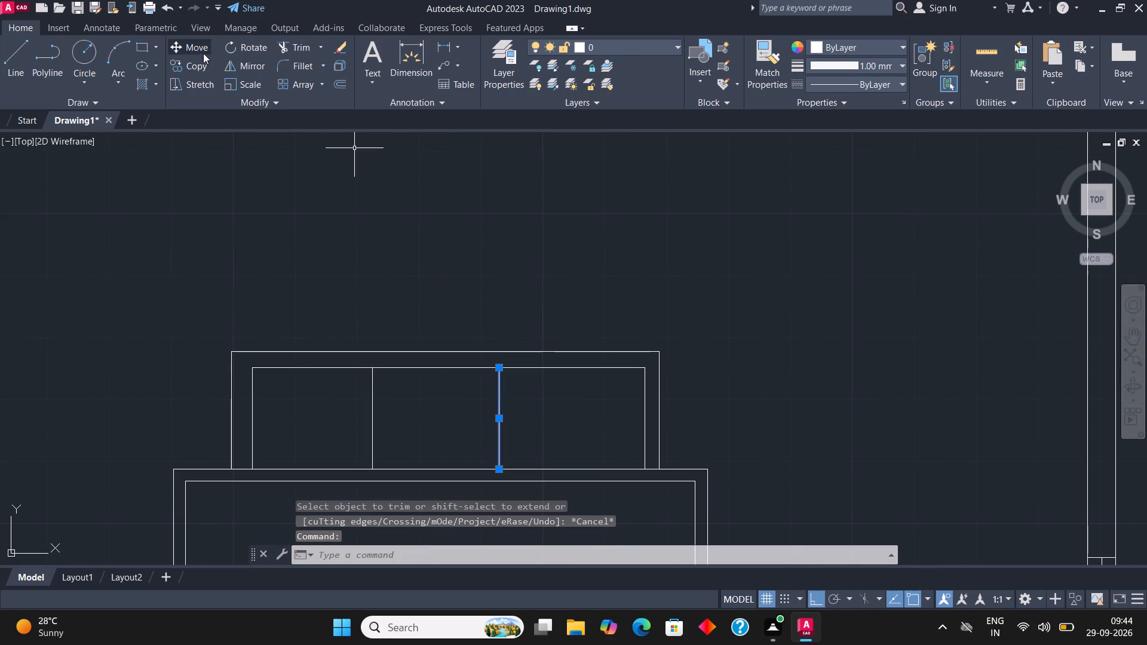
left_click(195, 45)
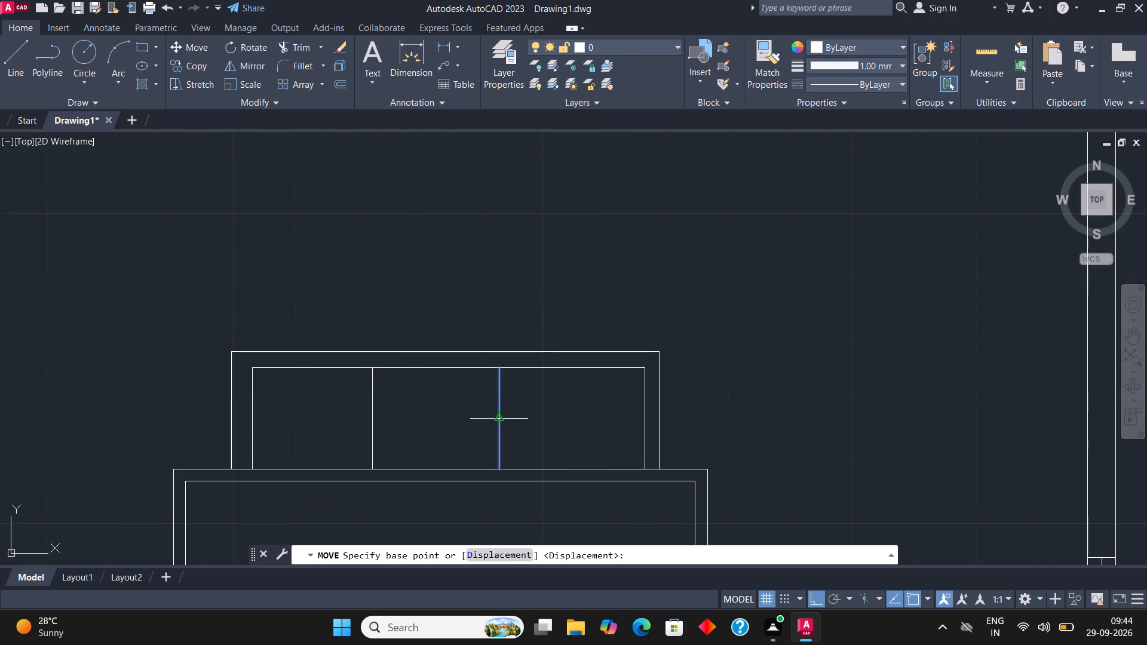
left_click(499, 420)
left_click(511, 418)
scroll(528, 300, "down", 3)
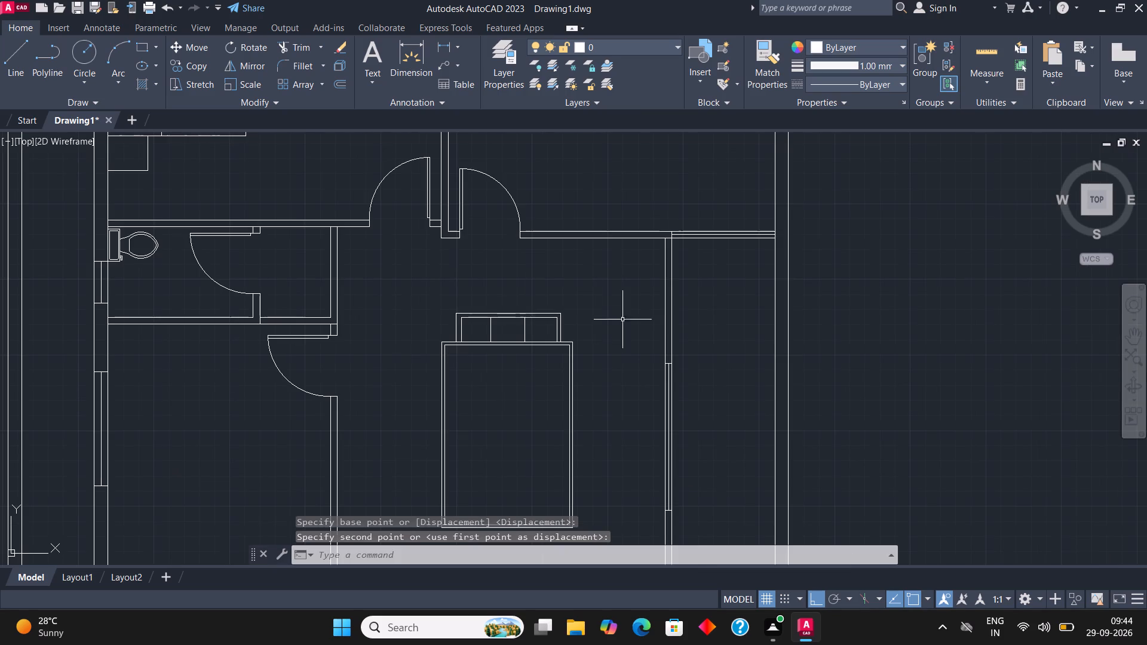
scroll(589, 324, "up", 3)
scroll(547, 239, "down", 3)
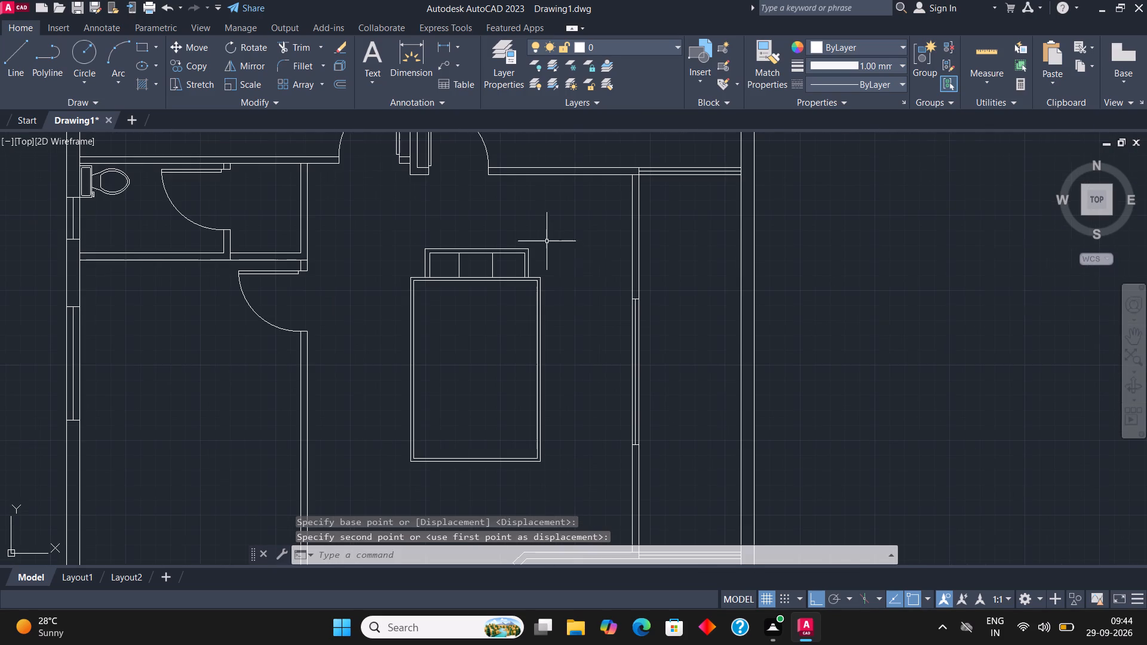
Mirror the three-seat sofa about a horizontal line through the large rectangle's middle, keeping the original.
scroll(483, 260, "up", 2)
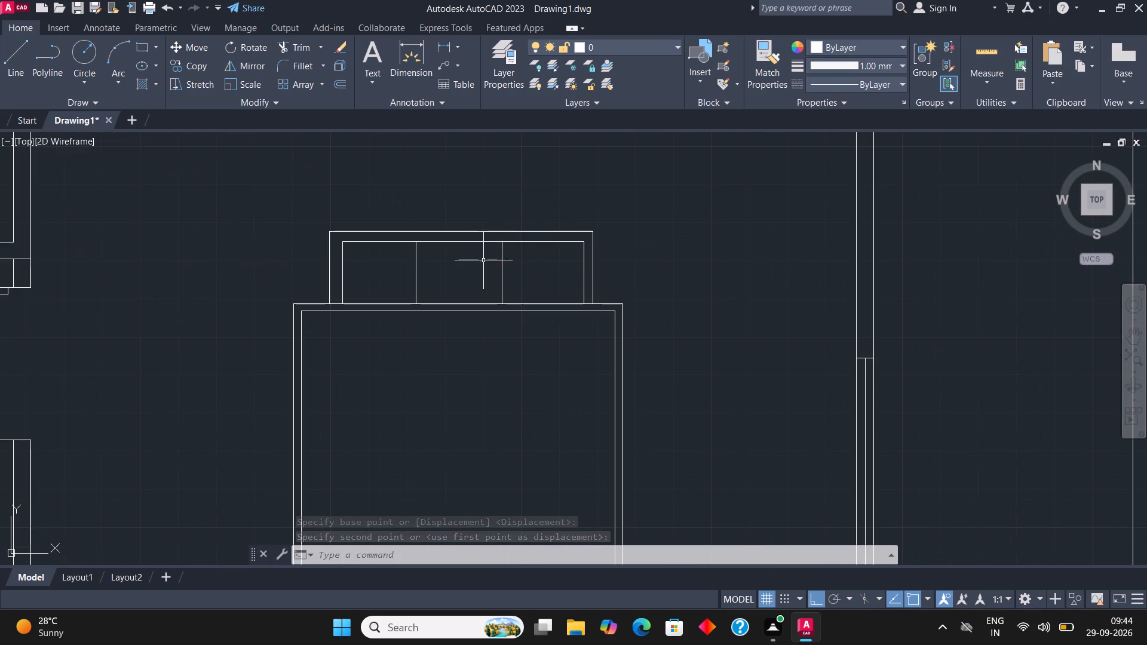
left_click_drag(623, 268, 618, 262)
left_click(307, 181)
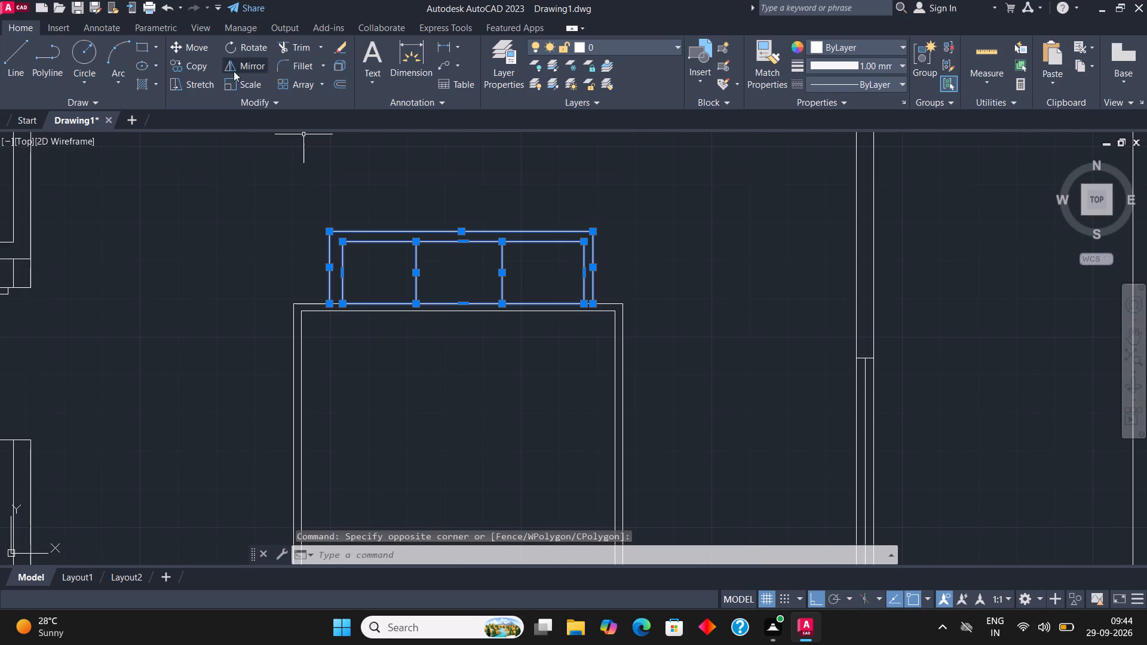
left_click(248, 69)
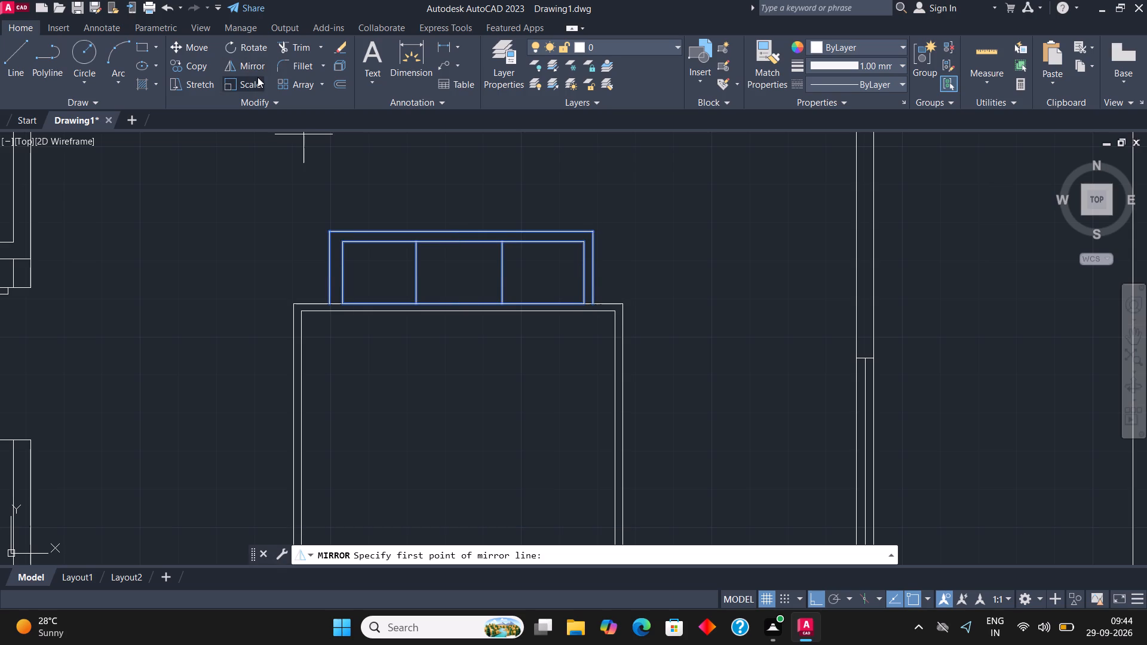
scroll(355, 251, "down", 2)
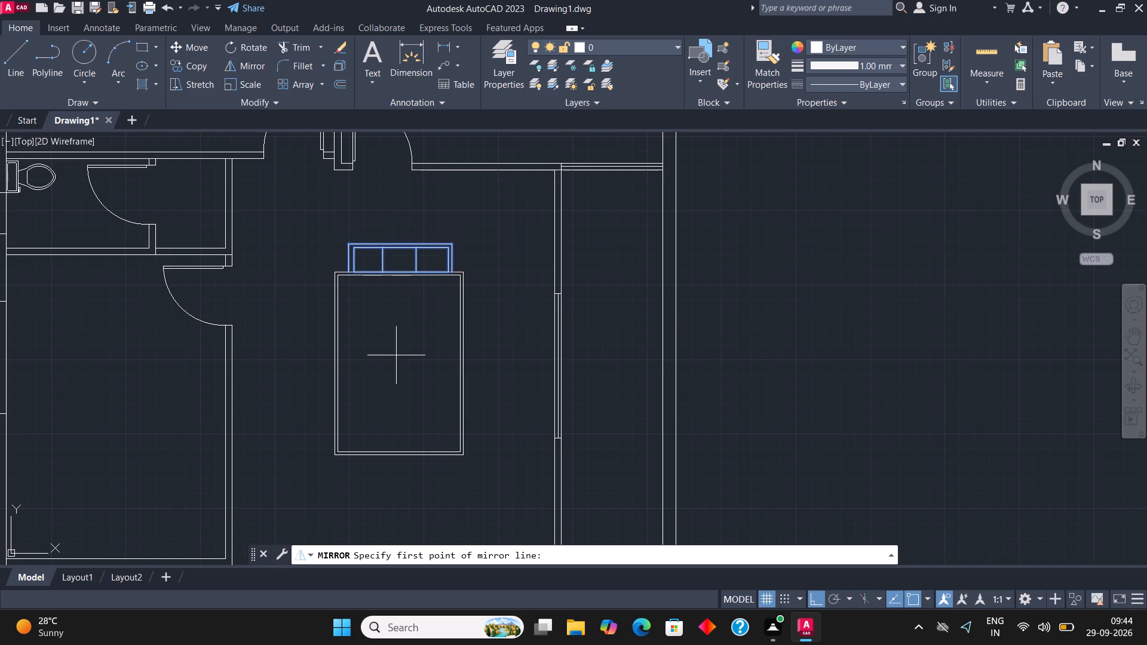
left_click(395, 359)
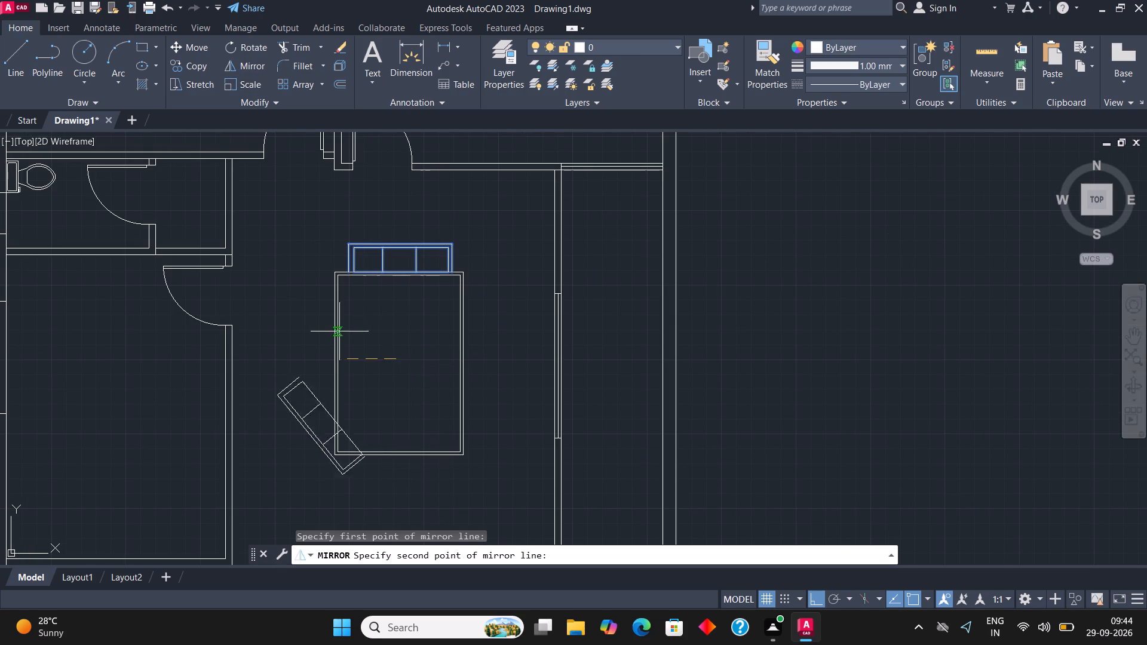
left_click(283, 350)
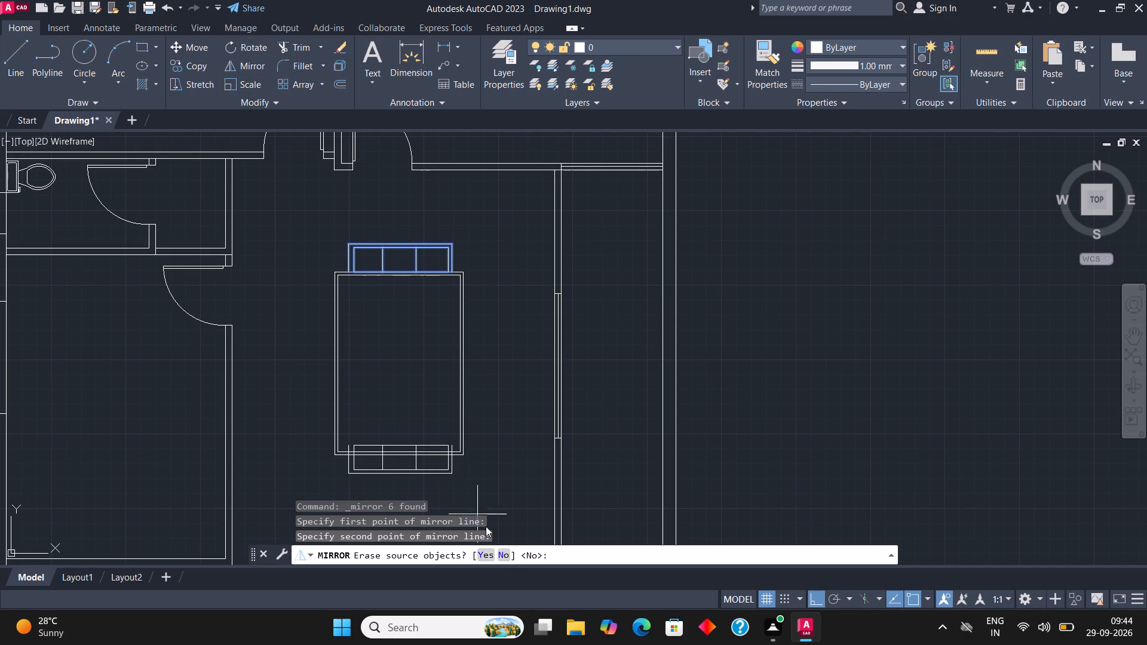
left_click(508, 556)
Move the mirrored three-seat sofa down so its open side meets the large rectangle's bottom edge.
scroll(472, 354, "down", 2)
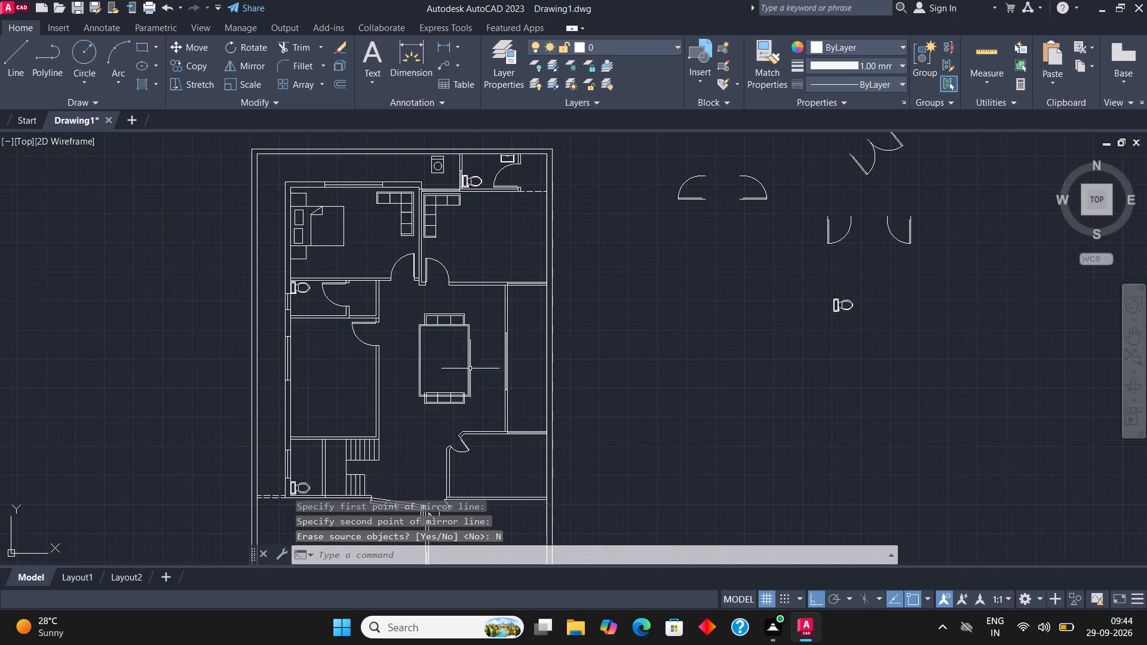
scroll(457, 420, "up", 3)
scroll(418, 271, "up", 1)
left_click(525, 425)
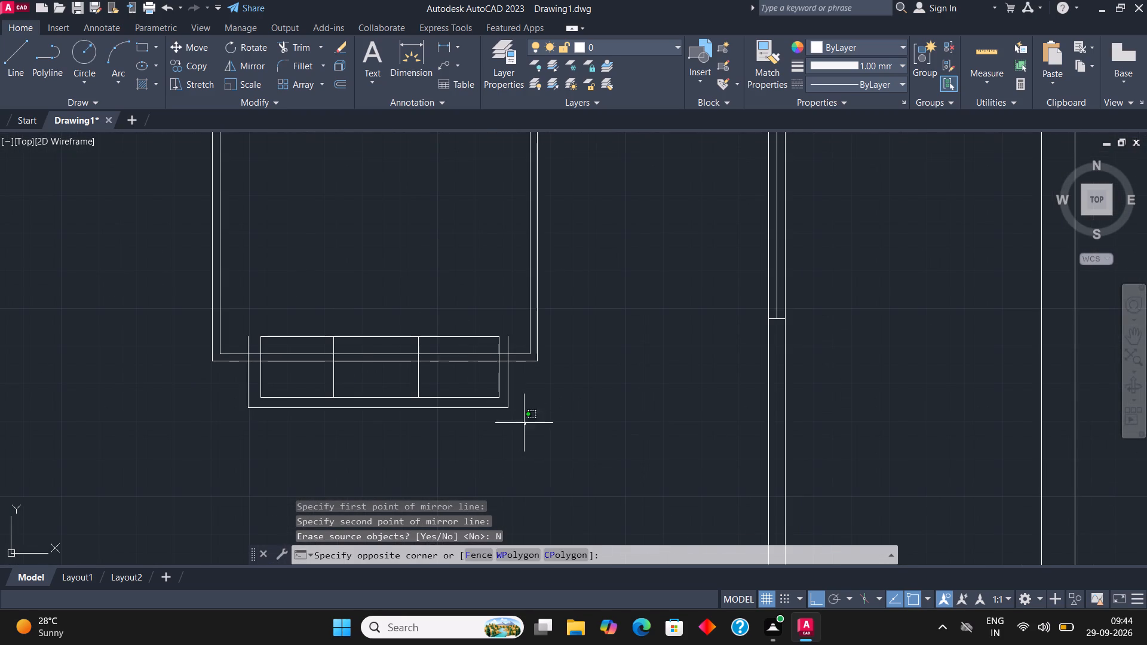
left_click(204, 390)
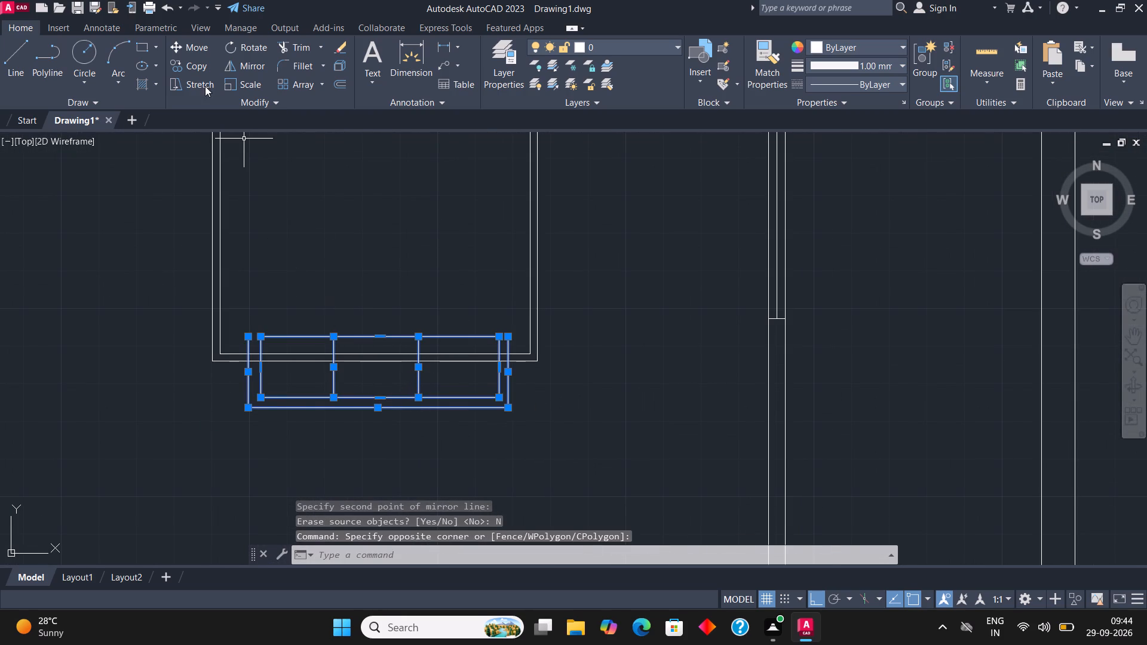
left_click(197, 40)
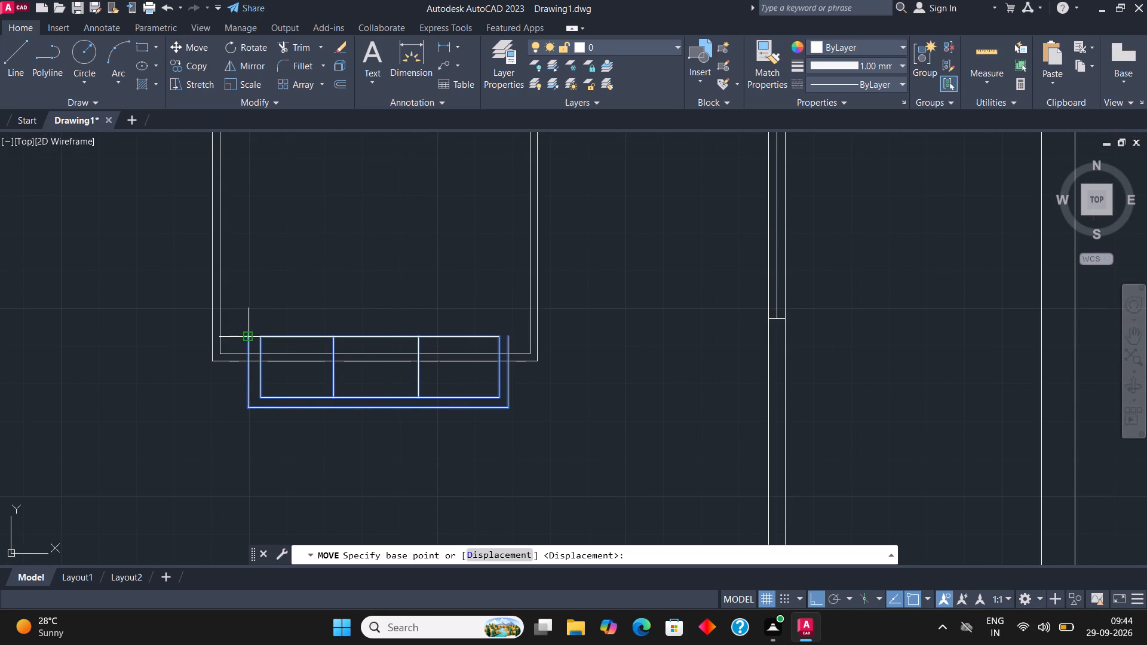
left_click(247, 339)
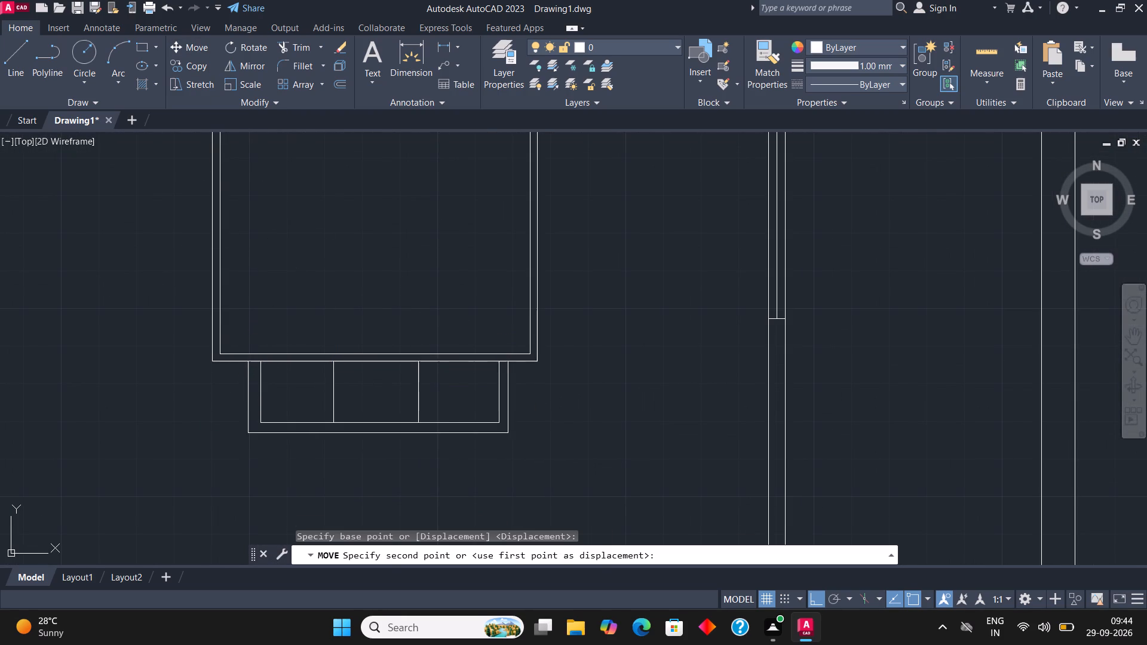
left_click(248, 365)
Copy the lower three-seat sofa horizontally to the empty area right of the floor plan.
left_click_drag(522, 448, 516, 440)
left_click(226, 375)
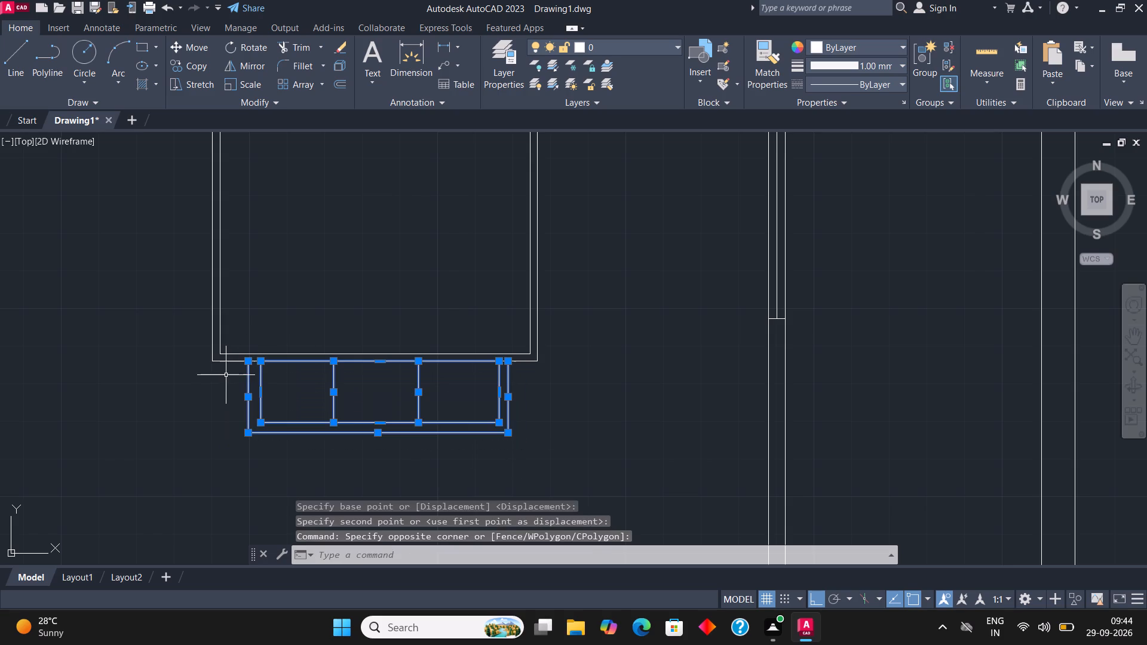
left_click(190, 66)
left_click(340, 410)
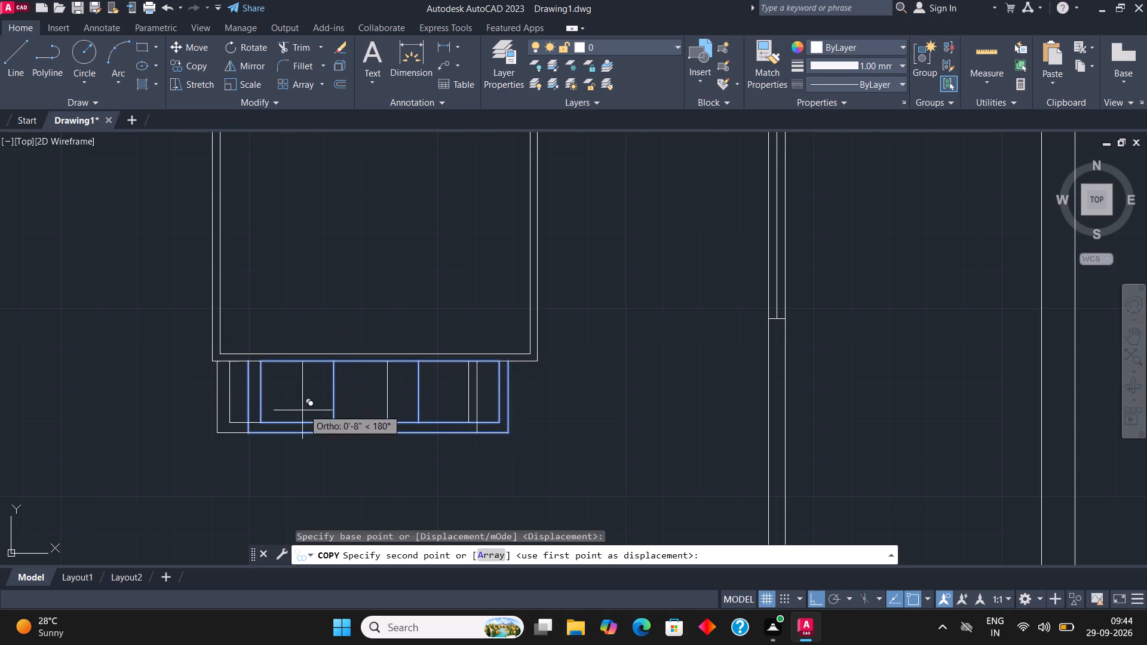
scroll(301, 411, "down", 4)
left_click(484, 361)
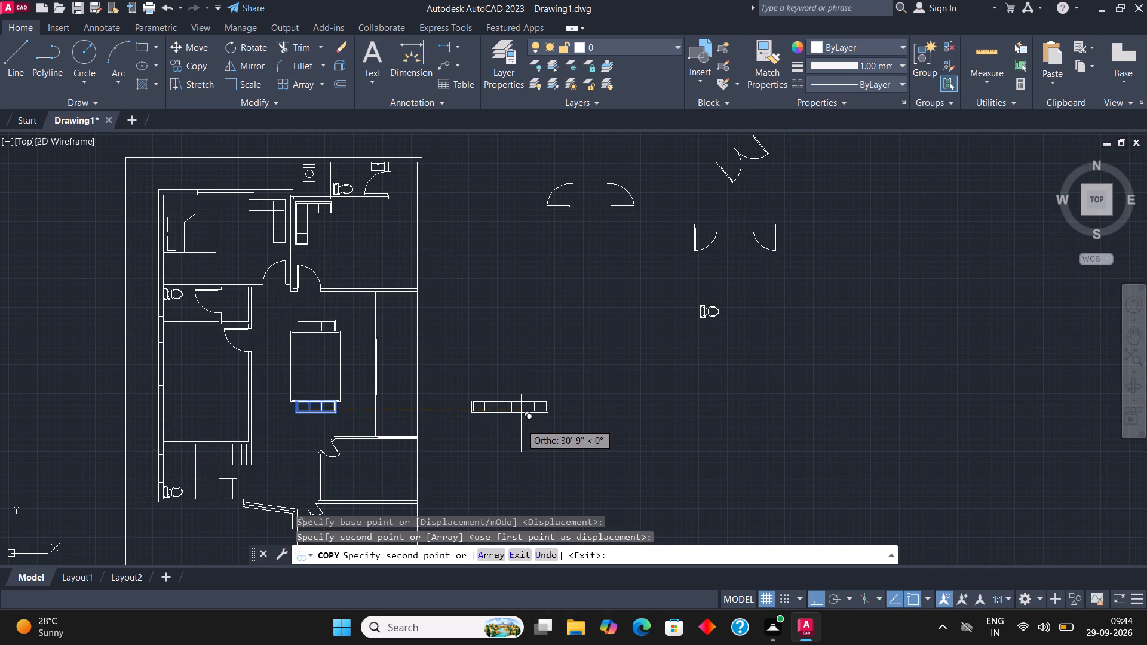
key("Escape")
Rotate the copied sofa outside the plan 90° counterclockwise so its back faces right.
left_click(521, 423)
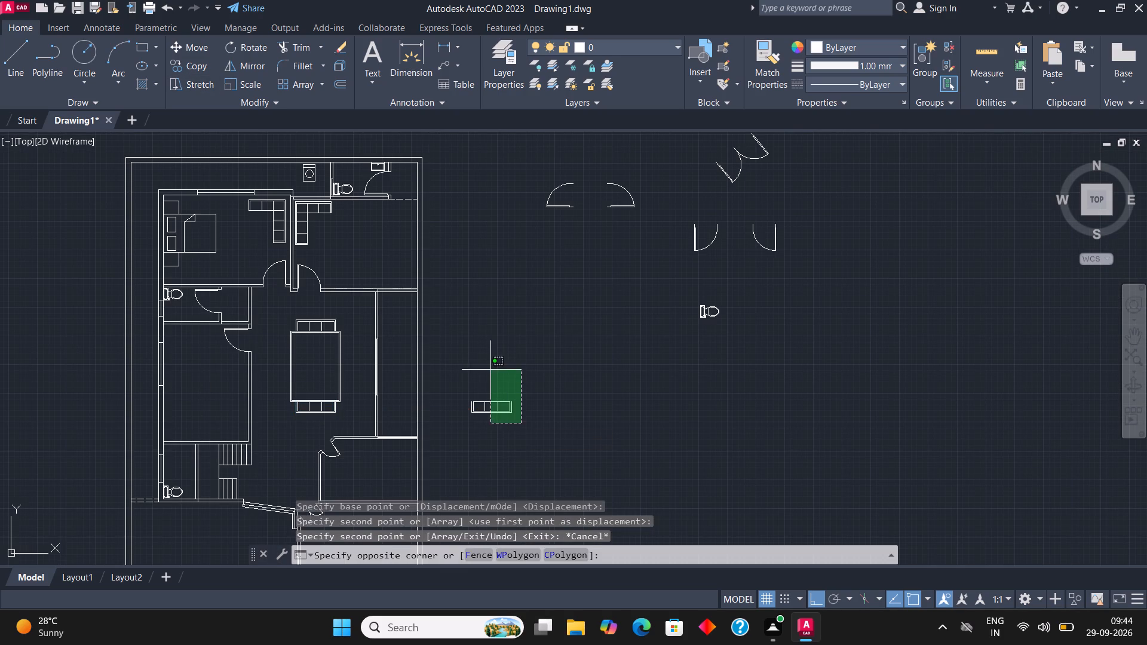
left_click(457, 364)
left_click(253, 49)
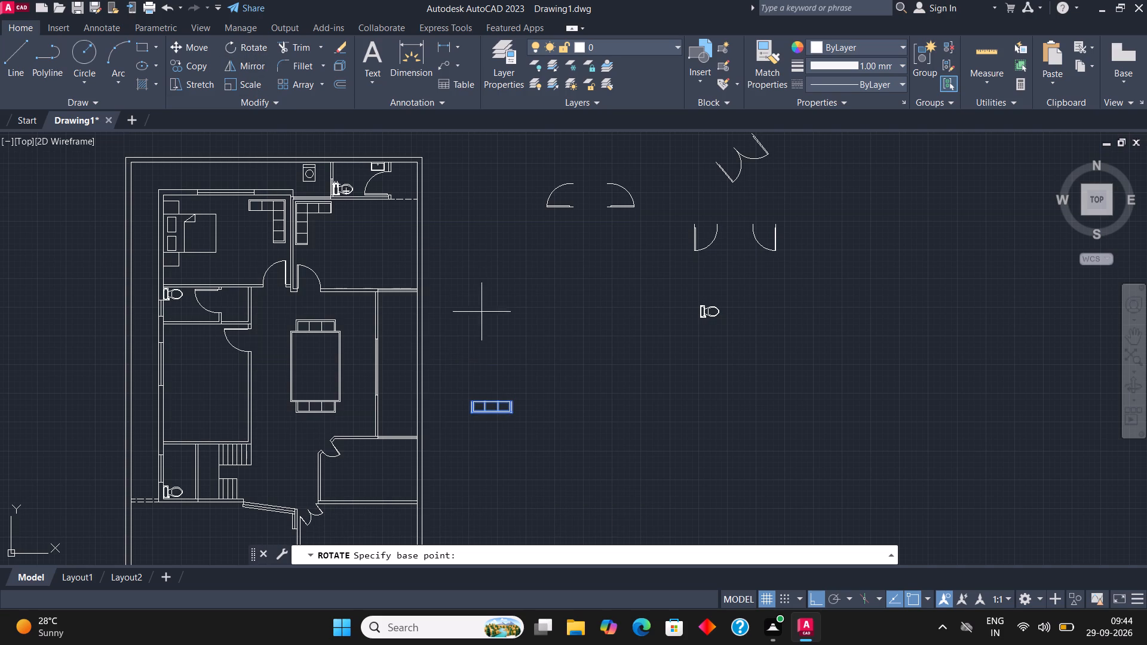
left_click(492, 389)
left_click(477, 322)
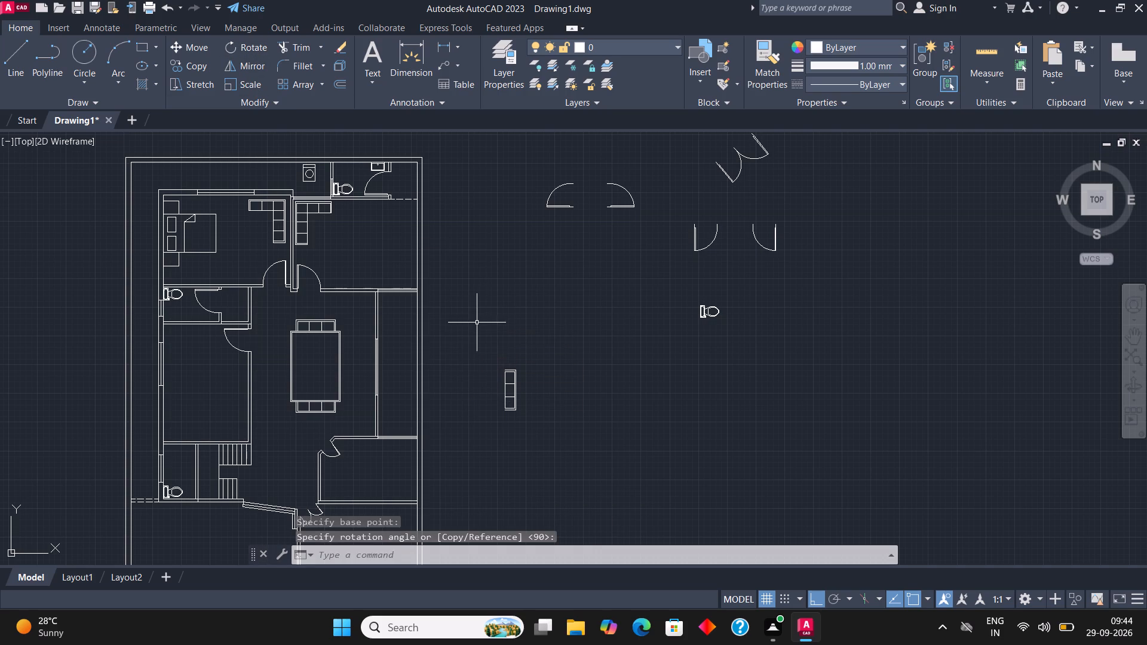
Move the rotated sofa with Ortho off against the large rectangle's right edge, roughly midway along it.
left_click_drag(568, 436, 556, 422)
left_click(474, 337)
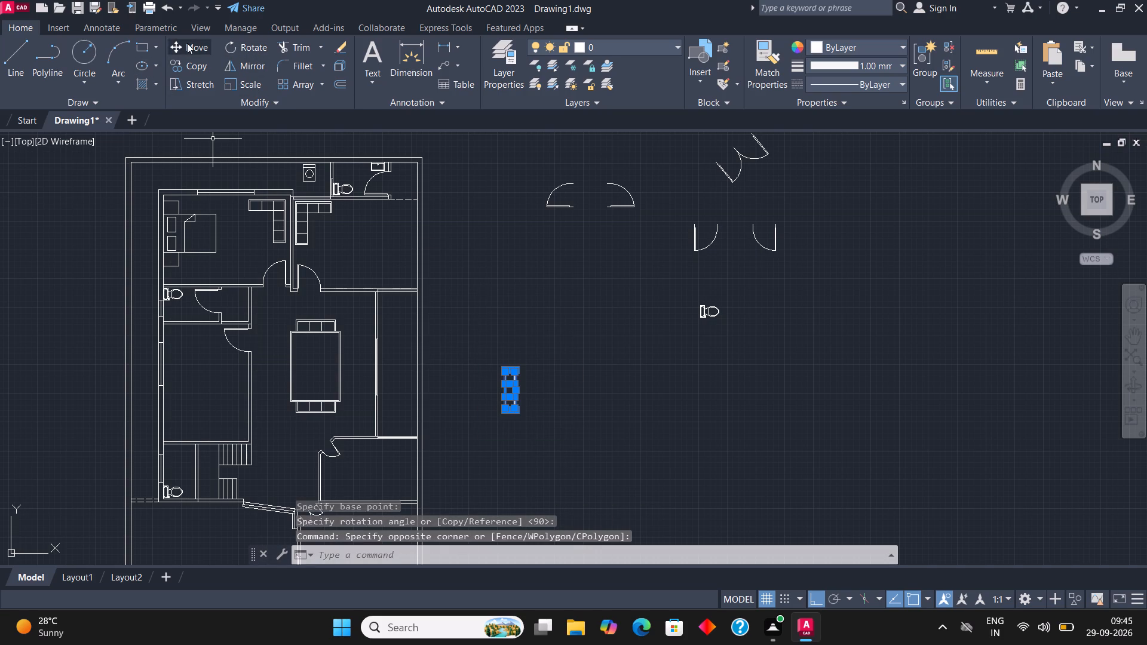
left_click(187, 43)
scroll(506, 430, "up", 2)
left_click(499, 384)
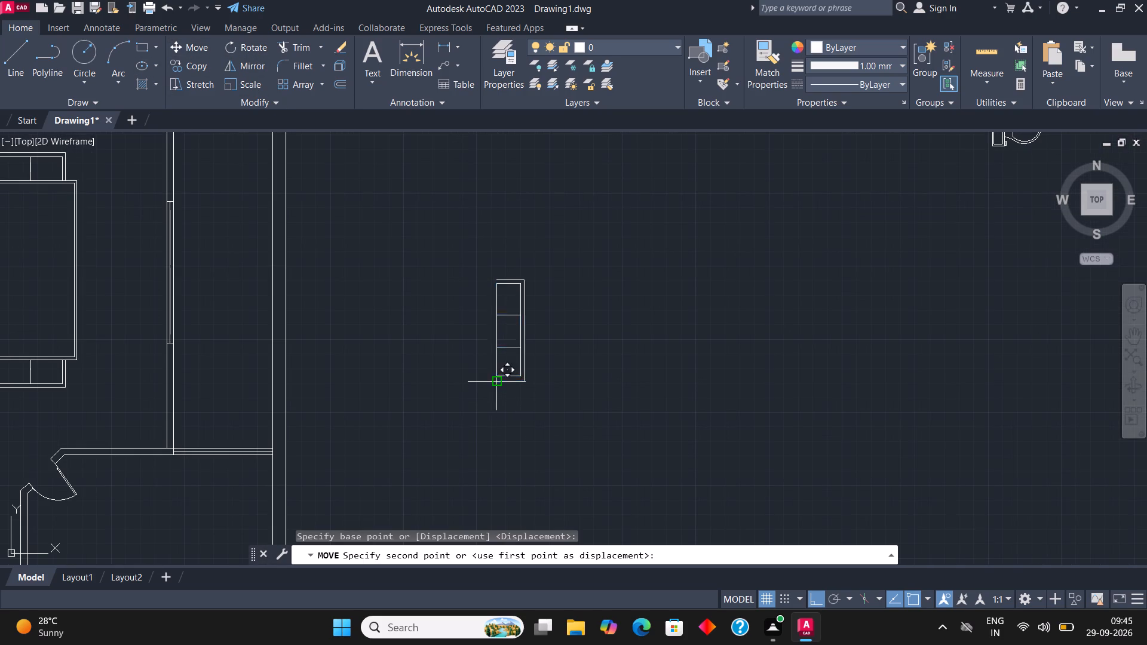
scroll(528, 400, "down", 2)
key("F8")
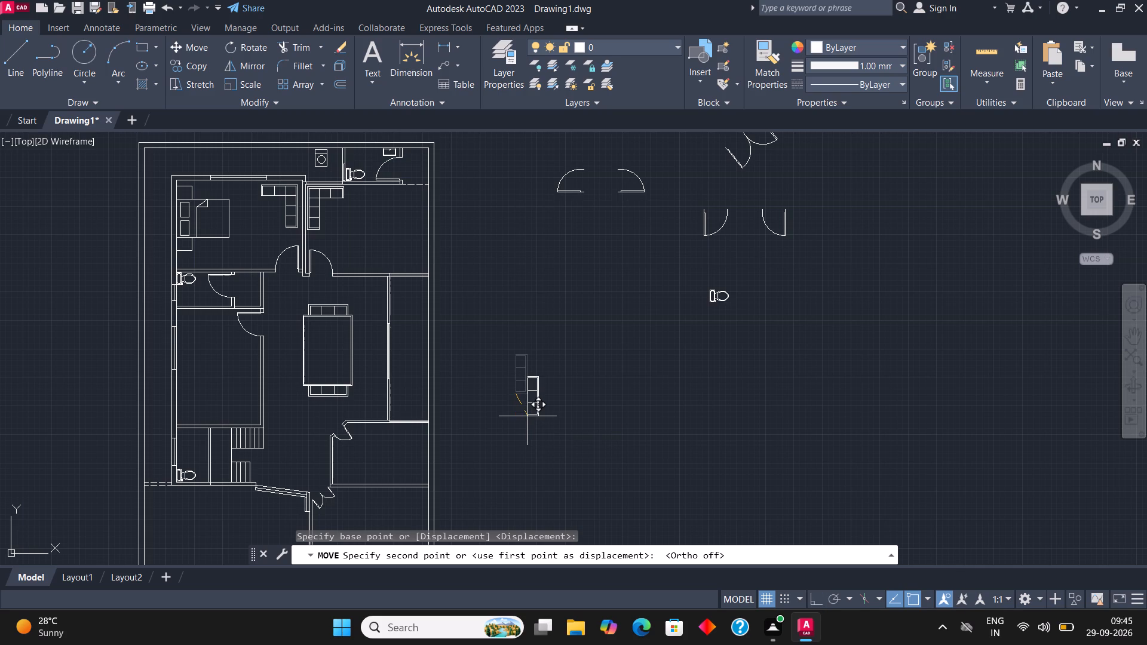
scroll(363, 368, "up", 2)
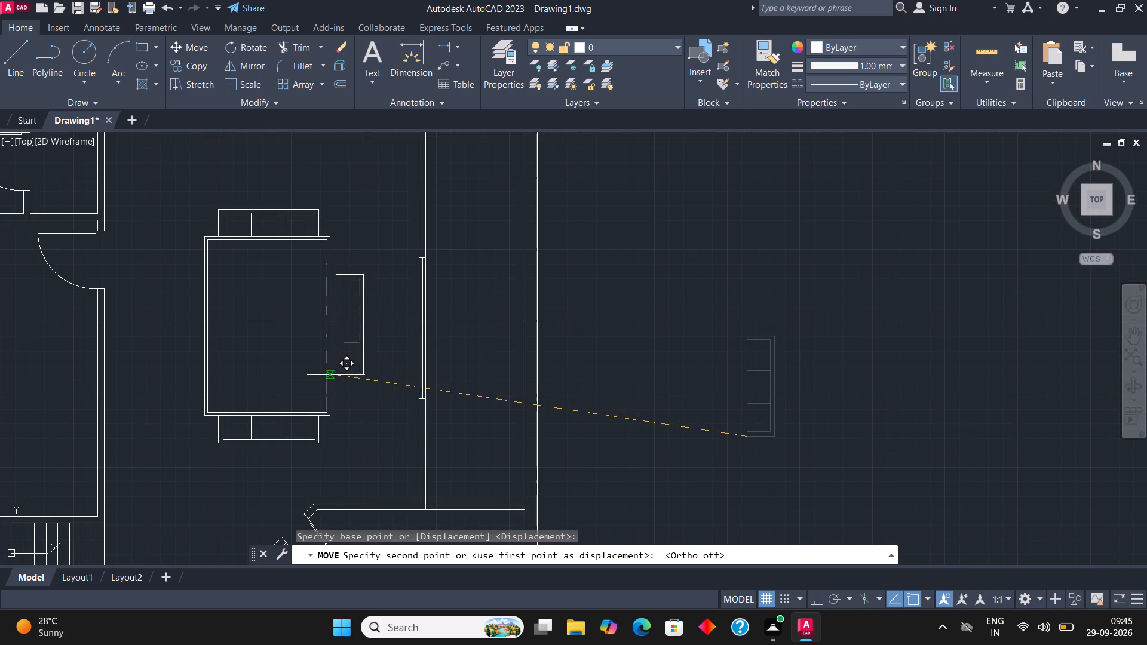
left_click(332, 371)
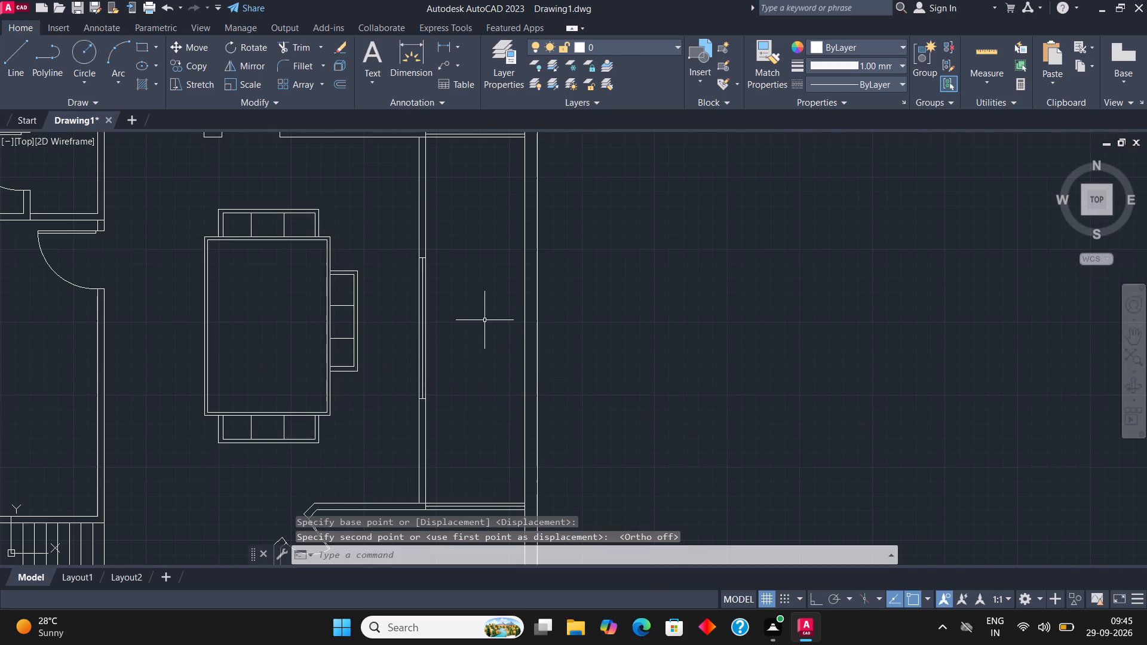
Draw a small side-table rectangle just right of the upper sofa, above the large rectangle's top-right corner.
scroll(390, 440, "down", 2)
scroll(370, 356, "up", 4)
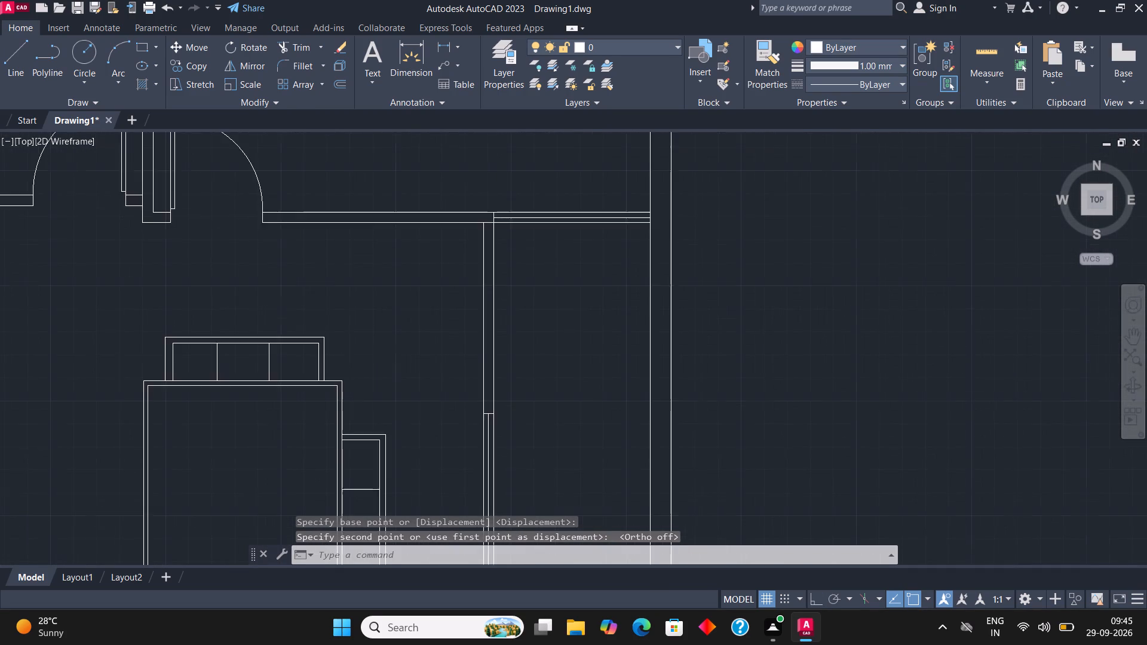
left_click(143, 44)
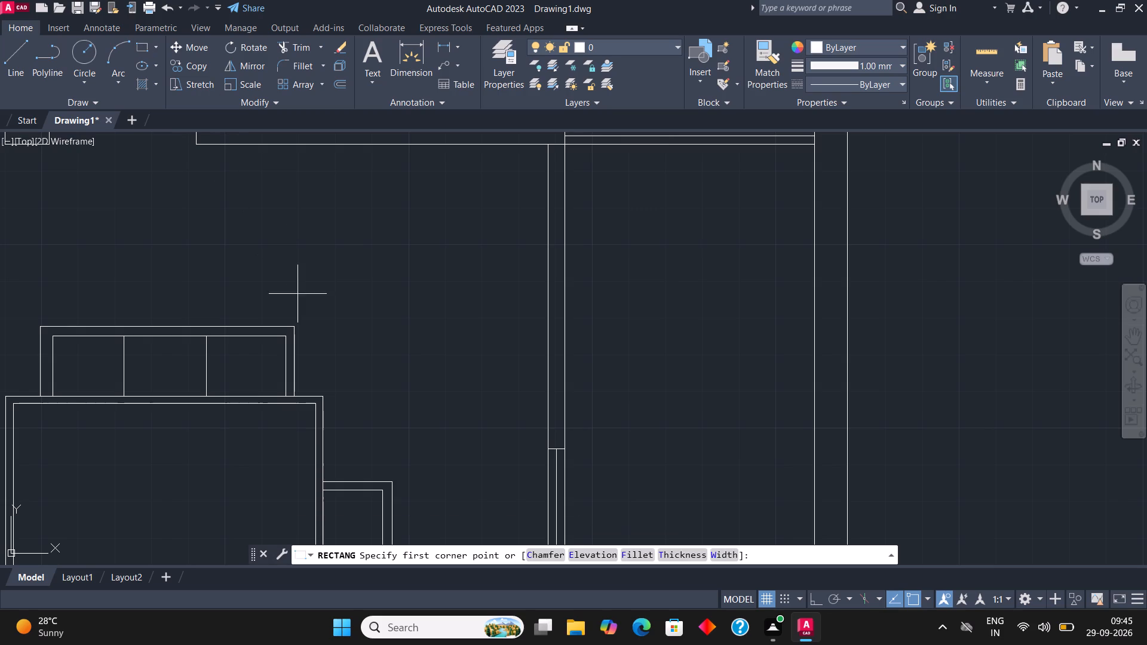
scroll(320, 346, "up", 1)
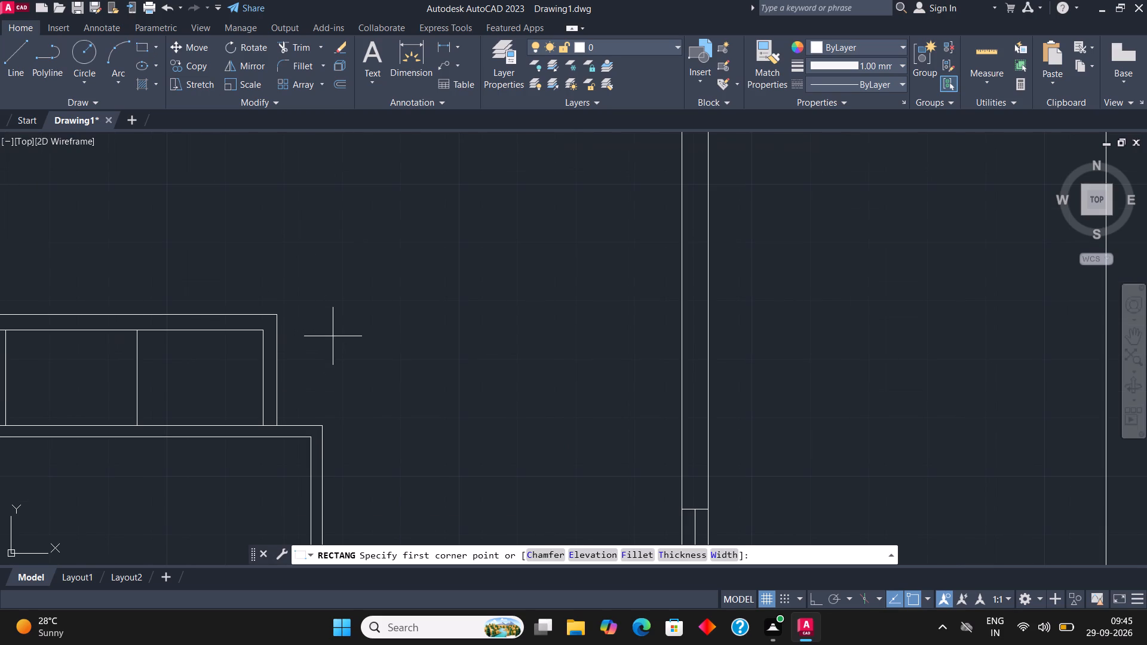
left_click(332, 336)
left_click(396, 389)
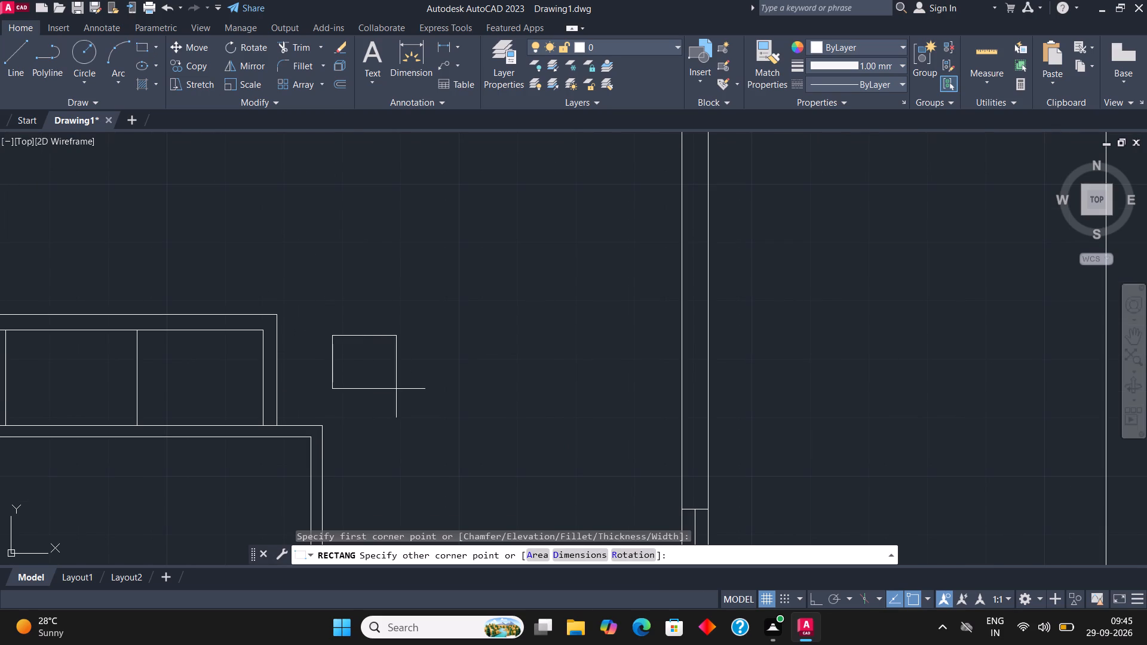
Copy the side table to three spots: above and below the central right-hand sofa, and beside the lower sofa.
left_click(363, 336)
left_click(195, 66)
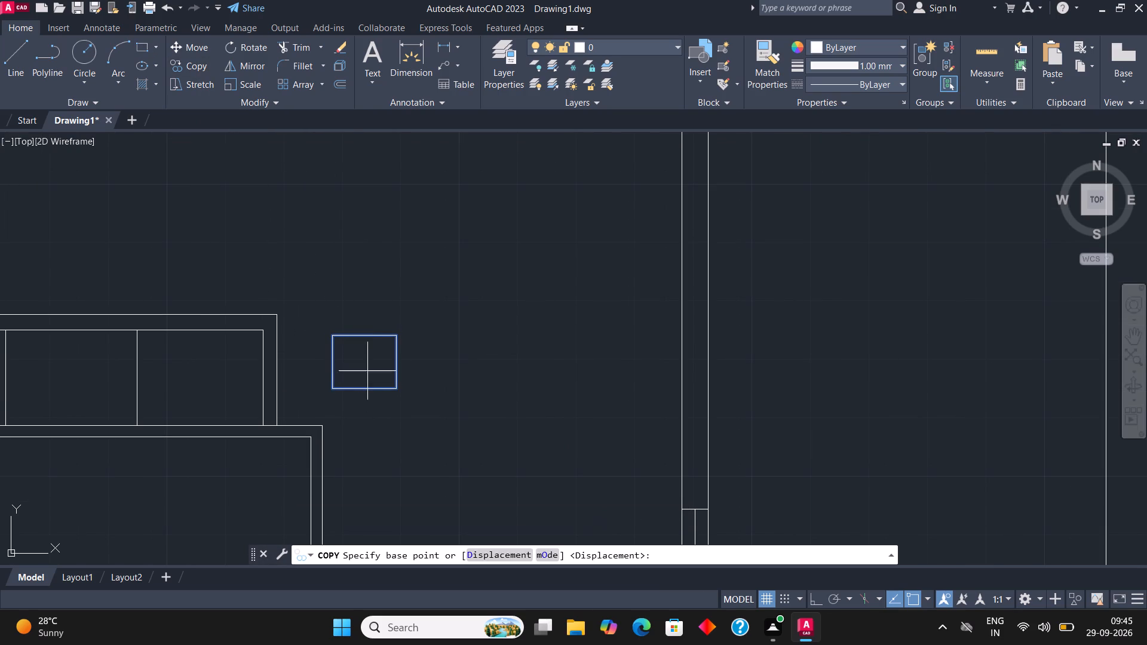
left_click(371, 356)
scroll(380, 360, "down", 1)
left_click(389, 446)
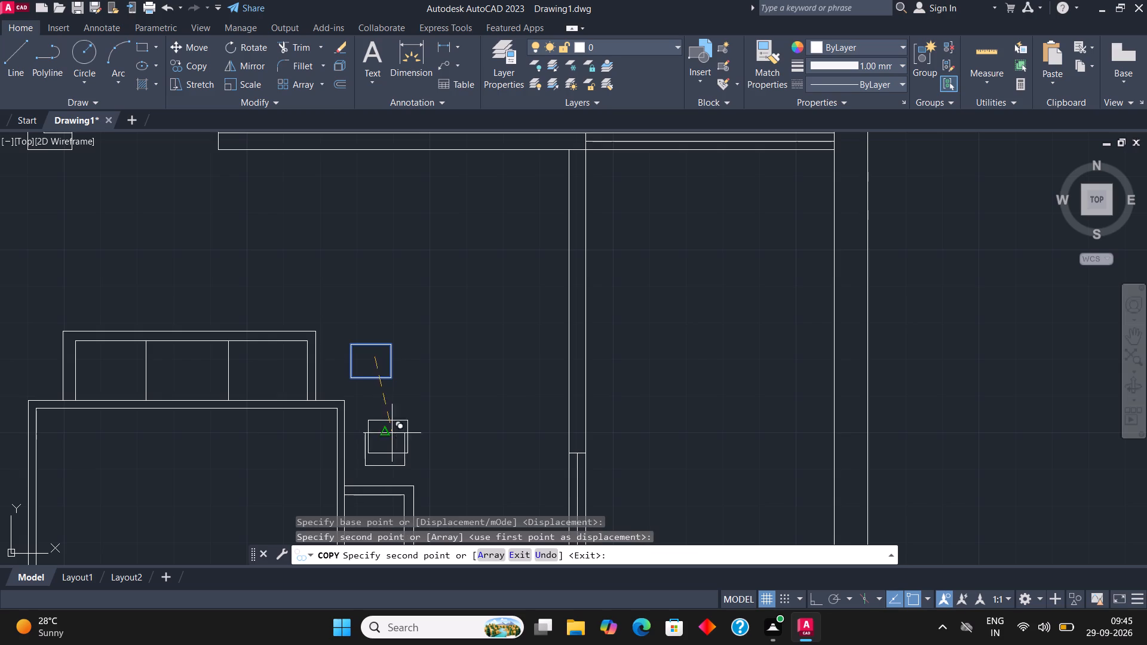
scroll(408, 327, "down", 4)
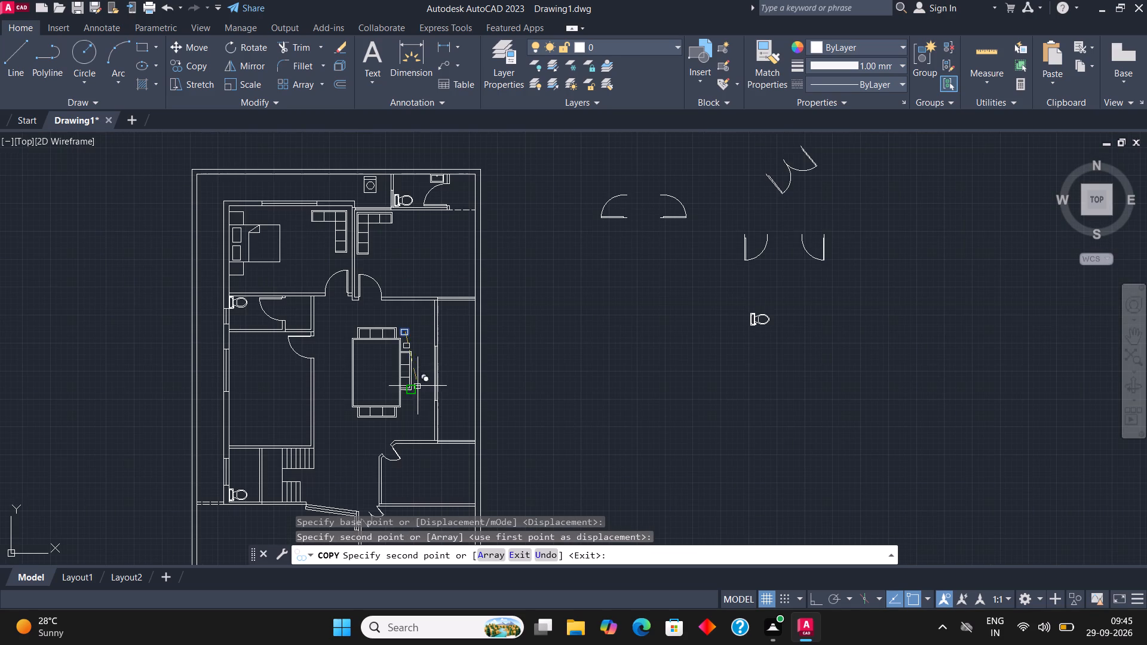
scroll(400, 420, "up", 3)
left_click(418, 327)
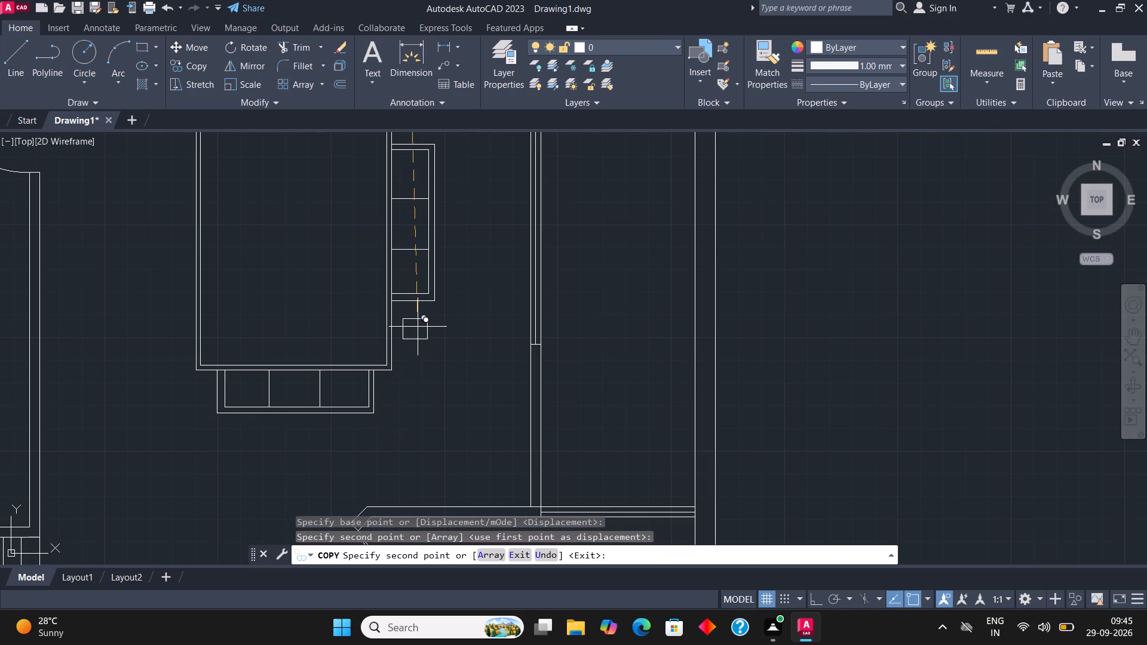
left_click(412, 391)
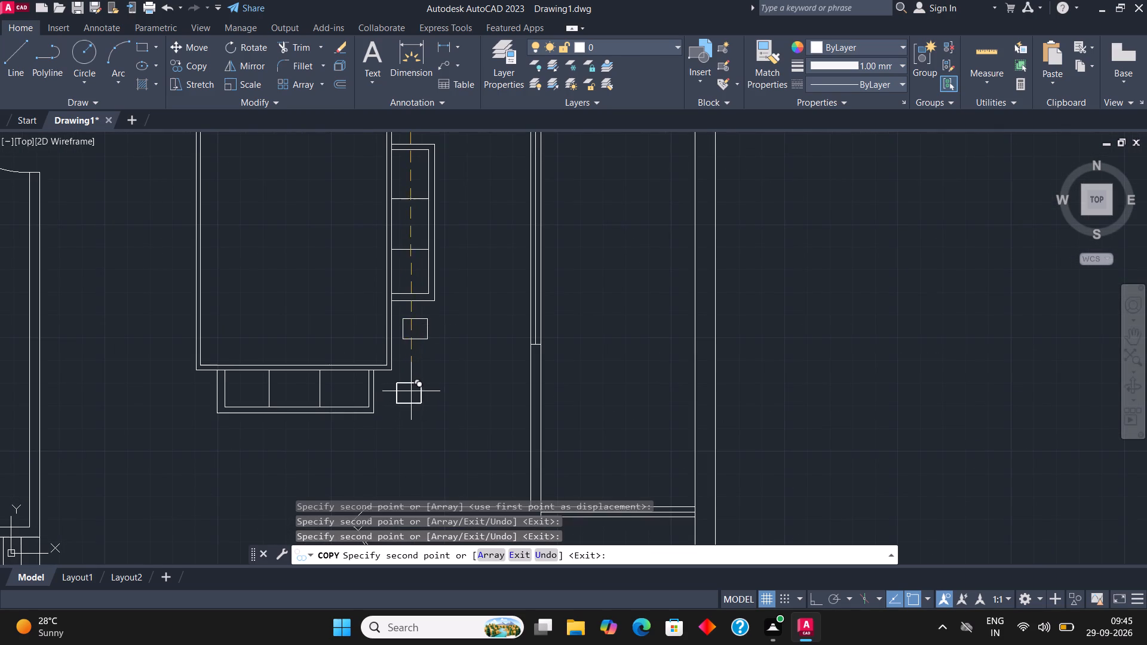
scroll(354, 437, "down", 2)
key("Escape")
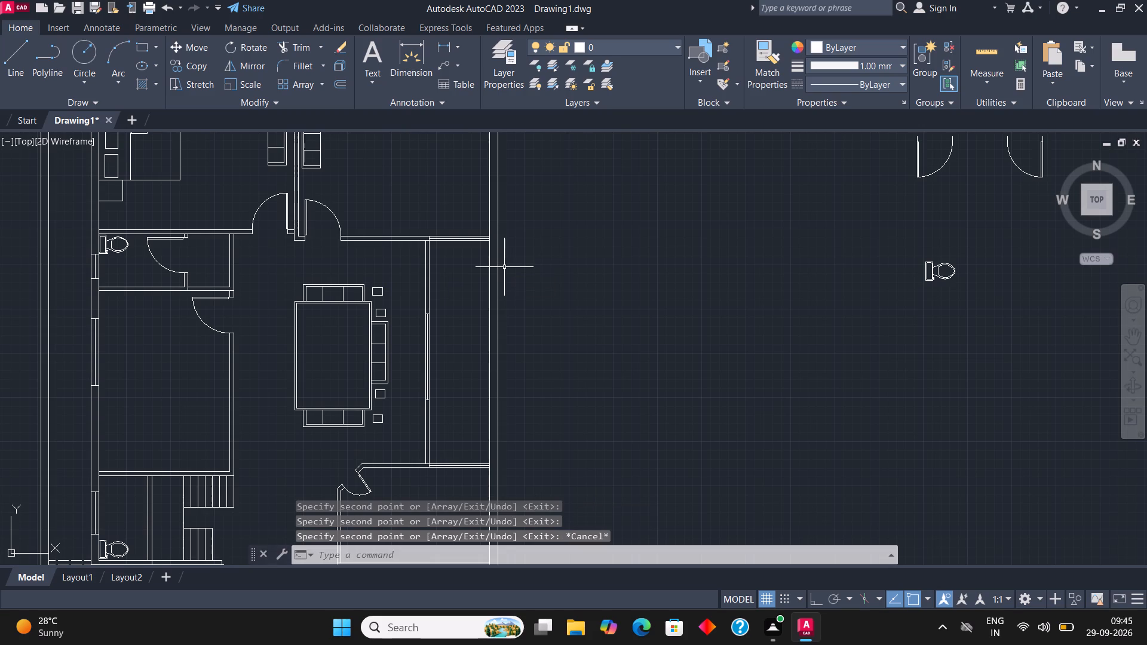
Draw a horizontal table rectangle in the middle of the lower-right room above the front bathroom.
scroll(375, 263, "down", 2)
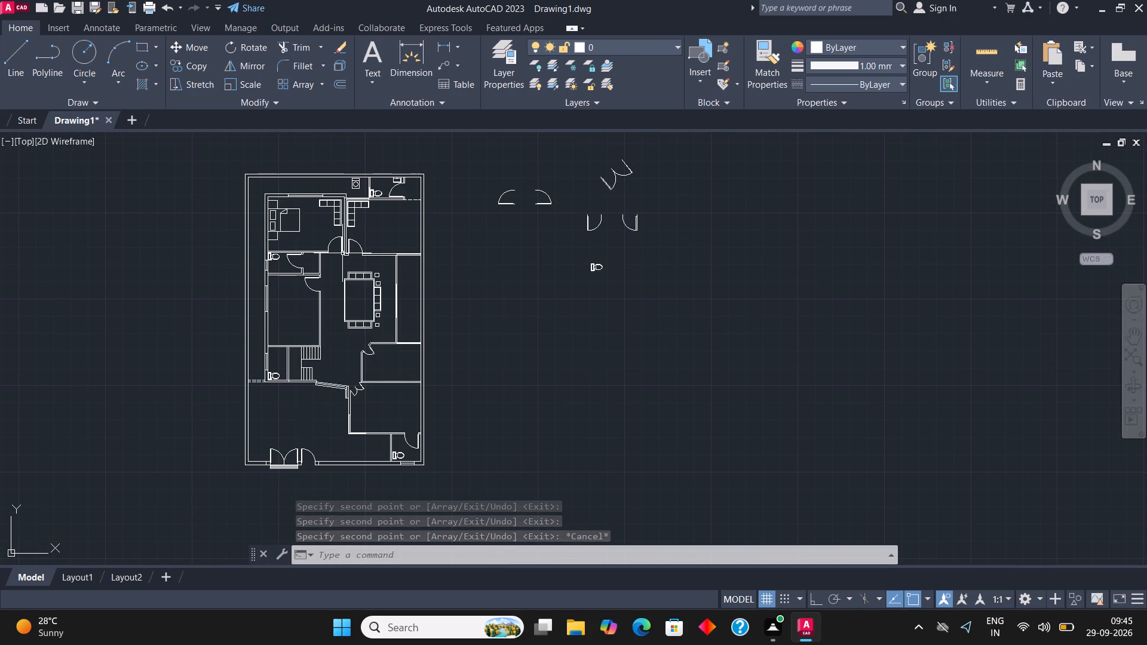
scroll(348, 271, "down", 1)
scroll(372, 359, "up", 3)
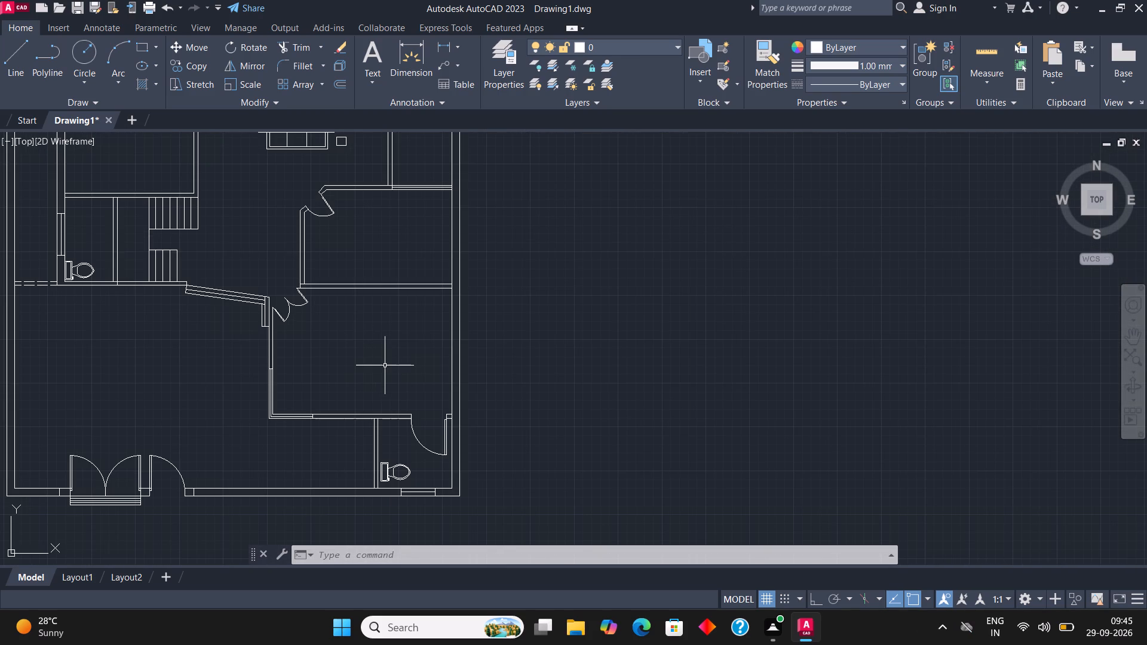
scroll(385, 365, "up", 1)
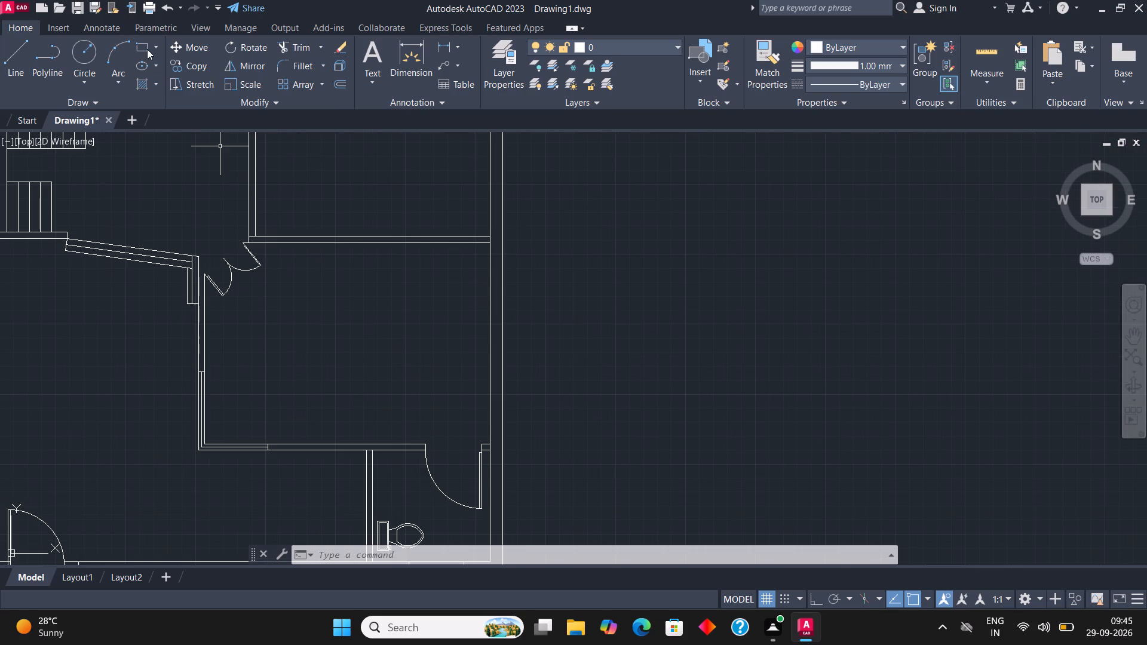
left_click(145, 46)
scroll(369, 321, "up", 1)
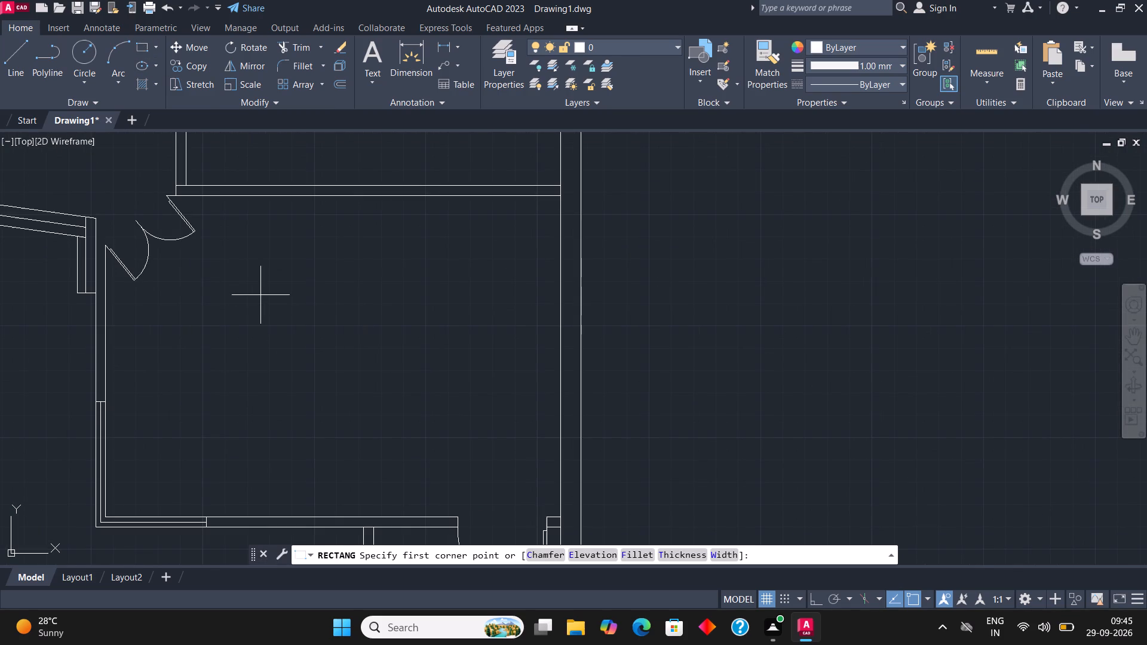
left_click(259, 292)
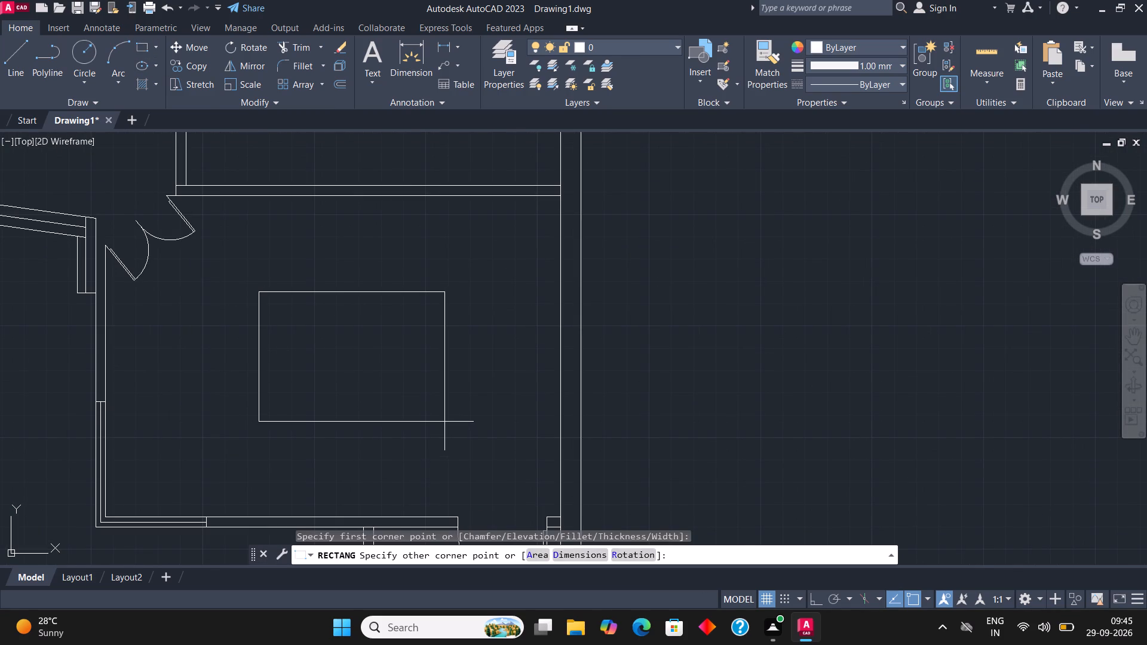
left_click(444, 422)
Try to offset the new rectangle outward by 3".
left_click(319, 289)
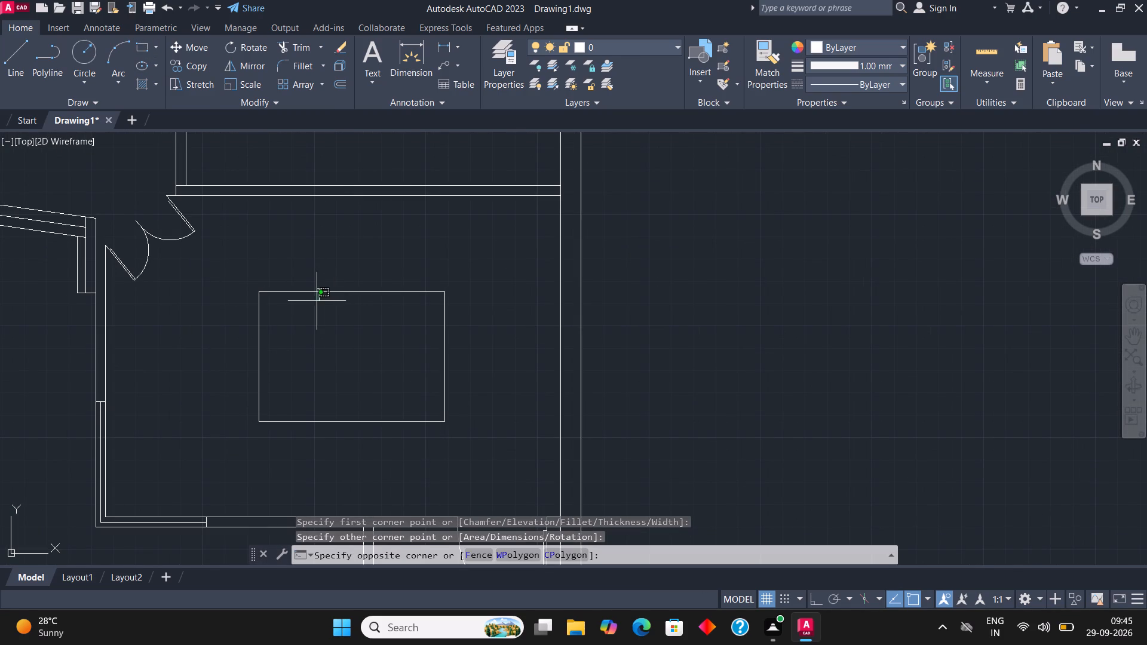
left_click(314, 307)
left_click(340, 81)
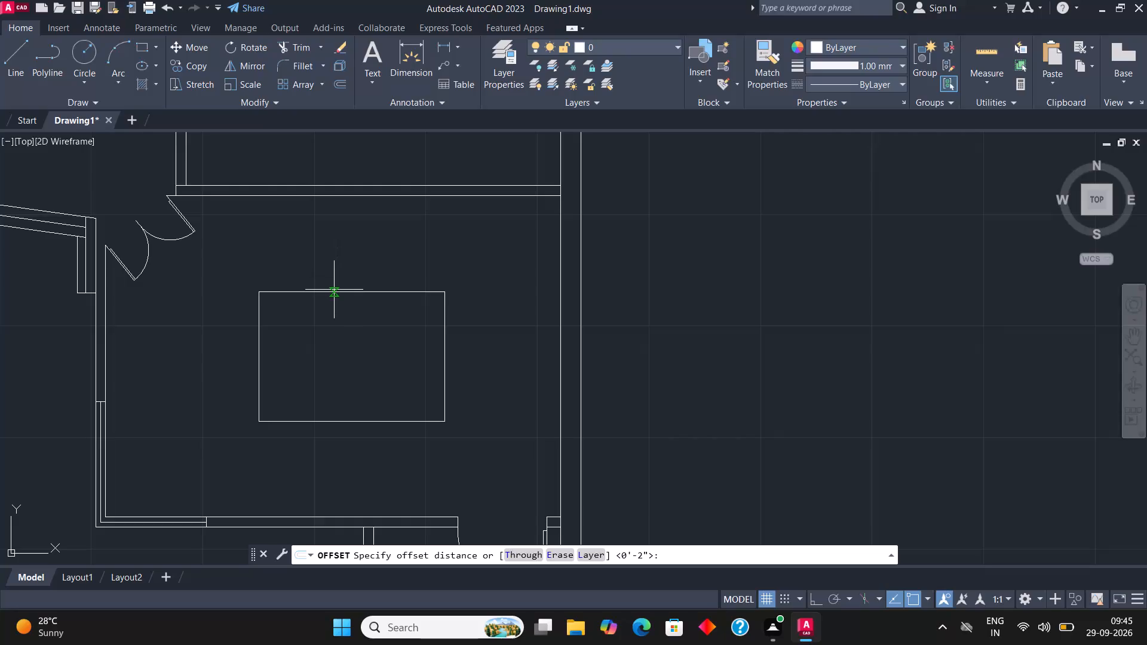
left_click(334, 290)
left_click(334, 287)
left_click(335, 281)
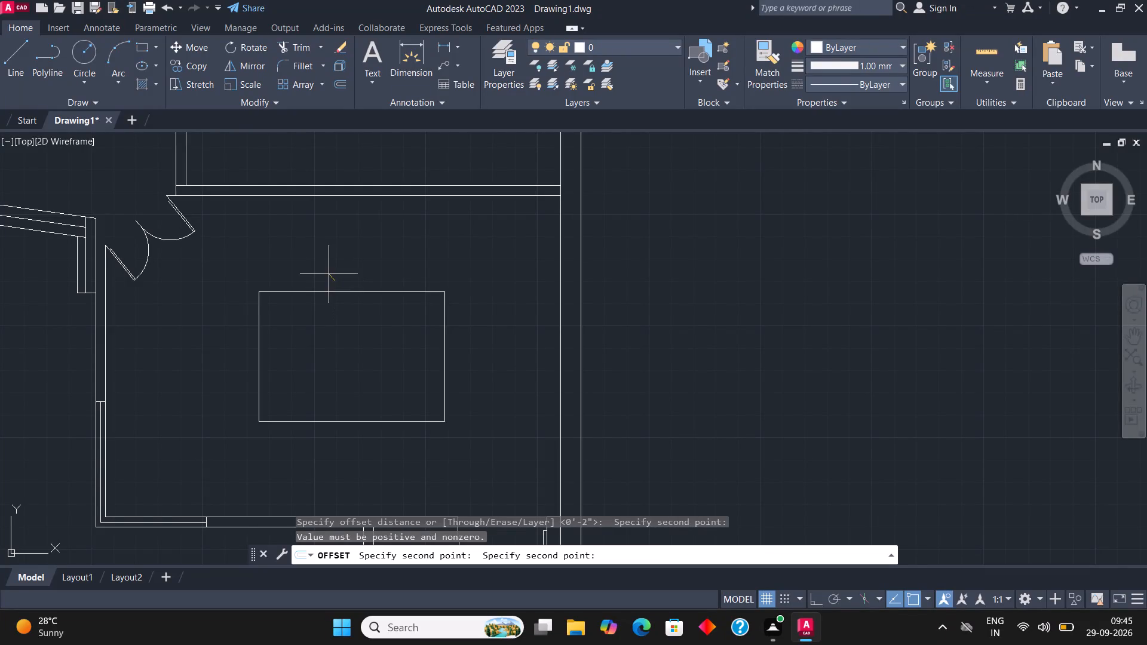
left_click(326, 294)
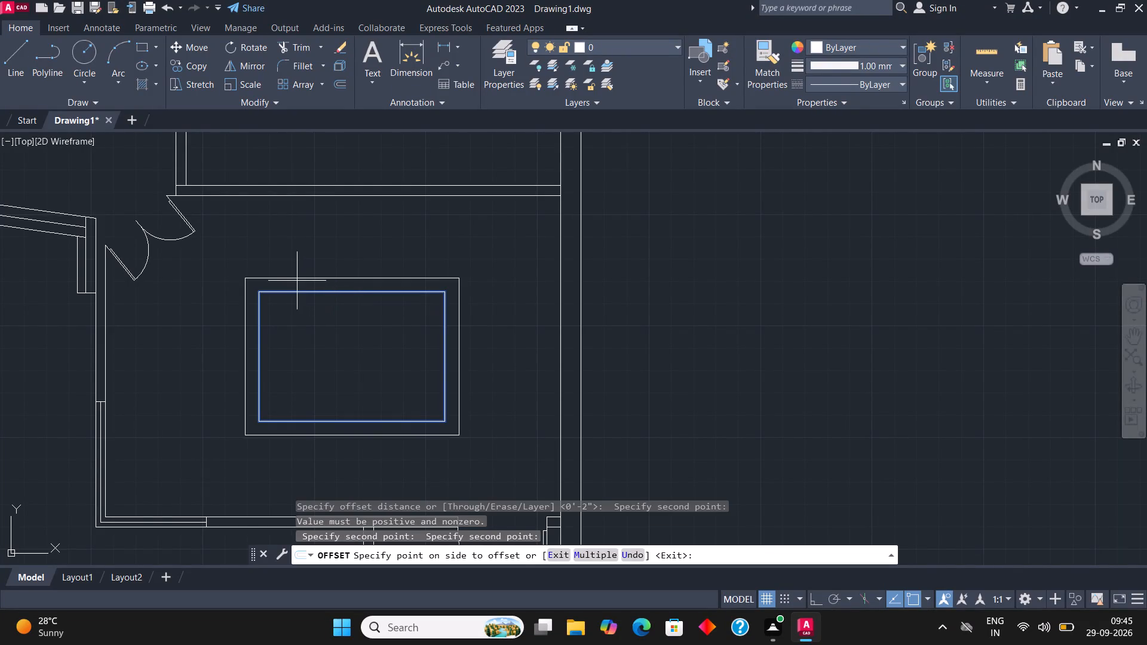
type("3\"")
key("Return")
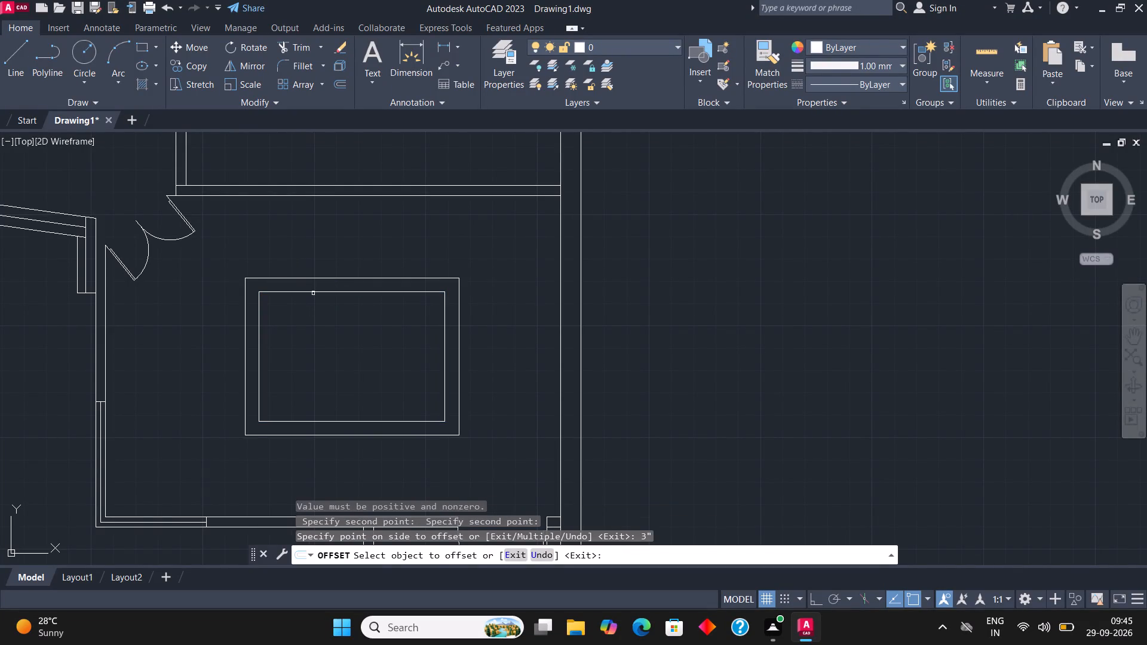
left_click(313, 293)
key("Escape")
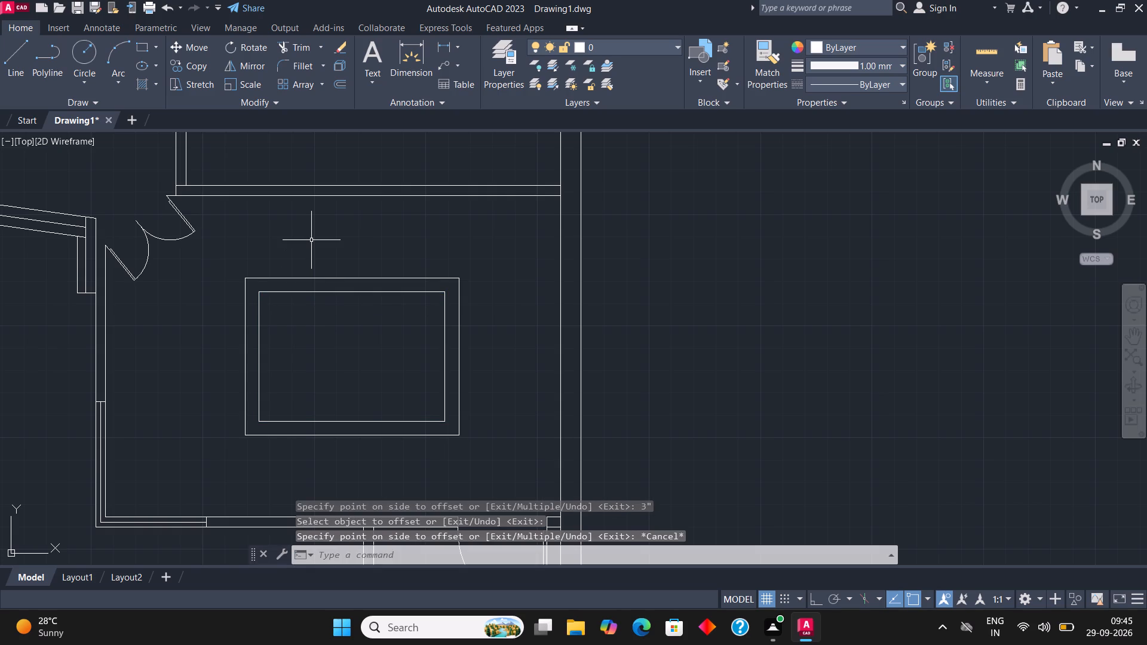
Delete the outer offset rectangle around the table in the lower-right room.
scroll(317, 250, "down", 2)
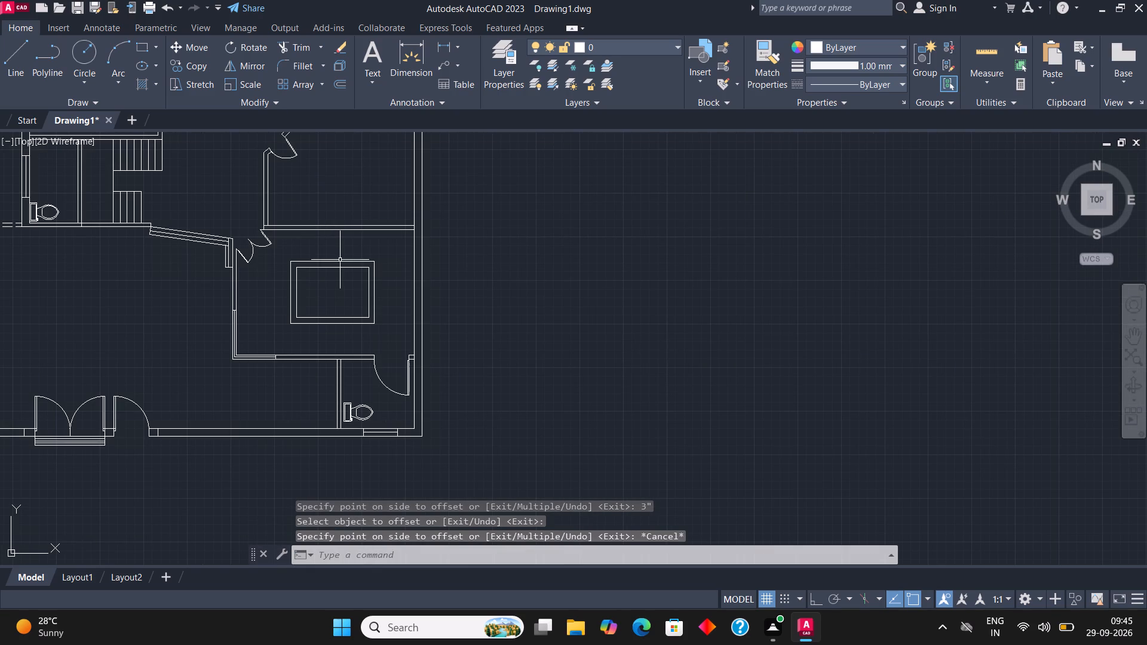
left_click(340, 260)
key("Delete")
Offset the lower-right room's table rectangle outward by 3".
scroll(374, 282, "up", 2)
left_click_drag(276, 234, 271, 226)
left_click(228, 299)
left_click(338, 81)
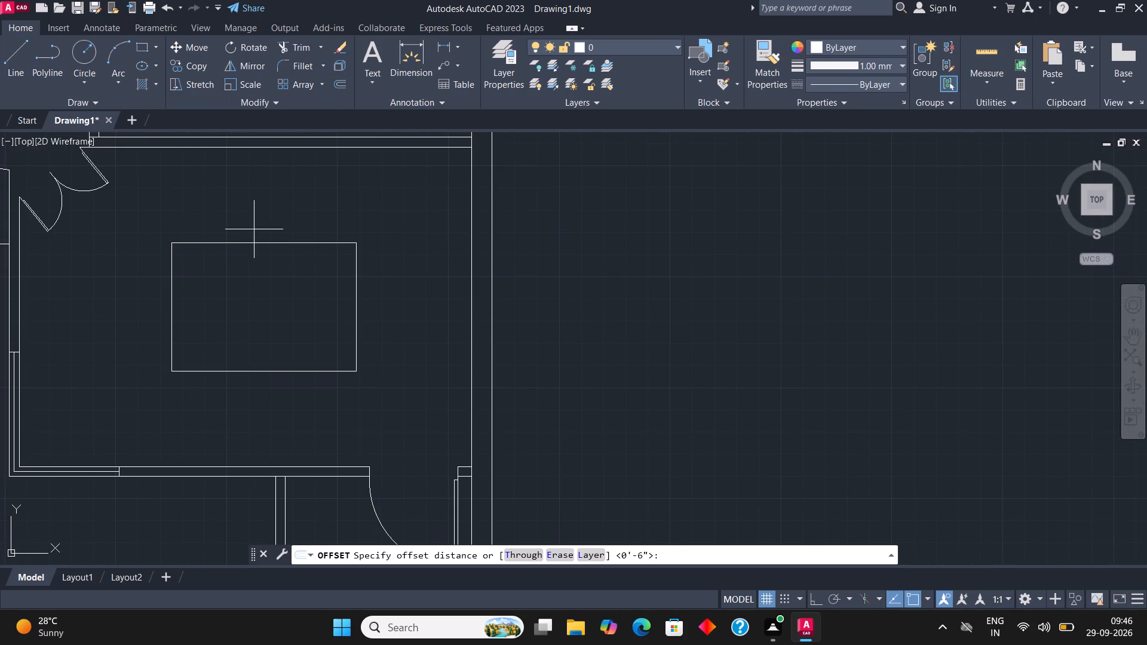
left_click(251, 245)
type("3\"")
key("Return")
left_click(253, 216)
left_click(219, 204)
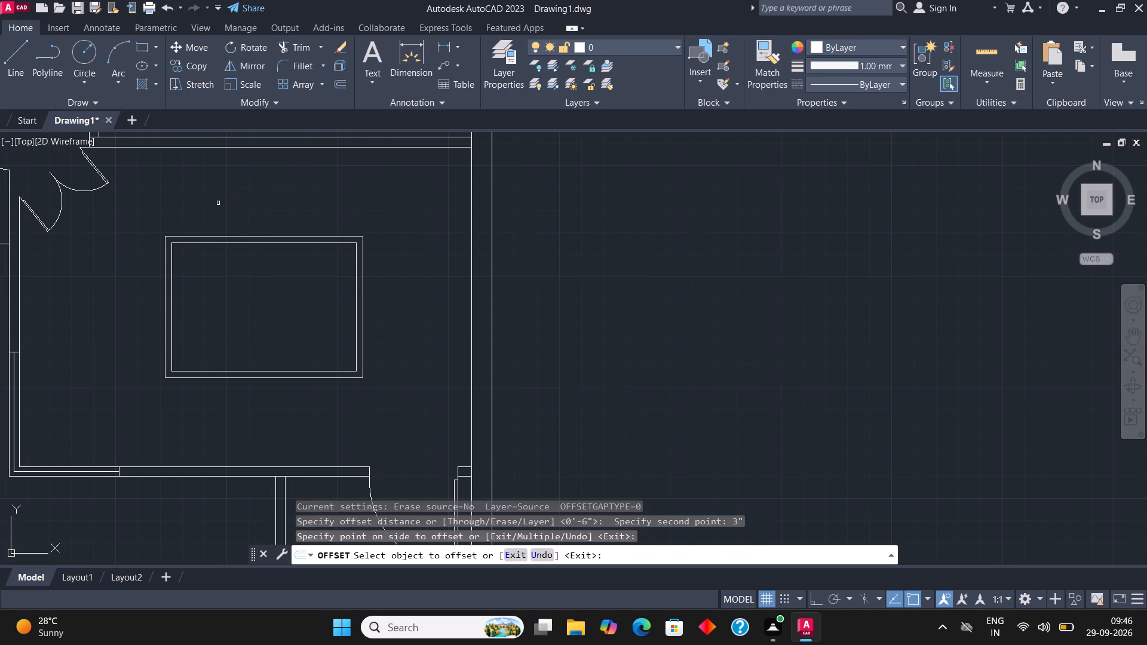
key("Escape")
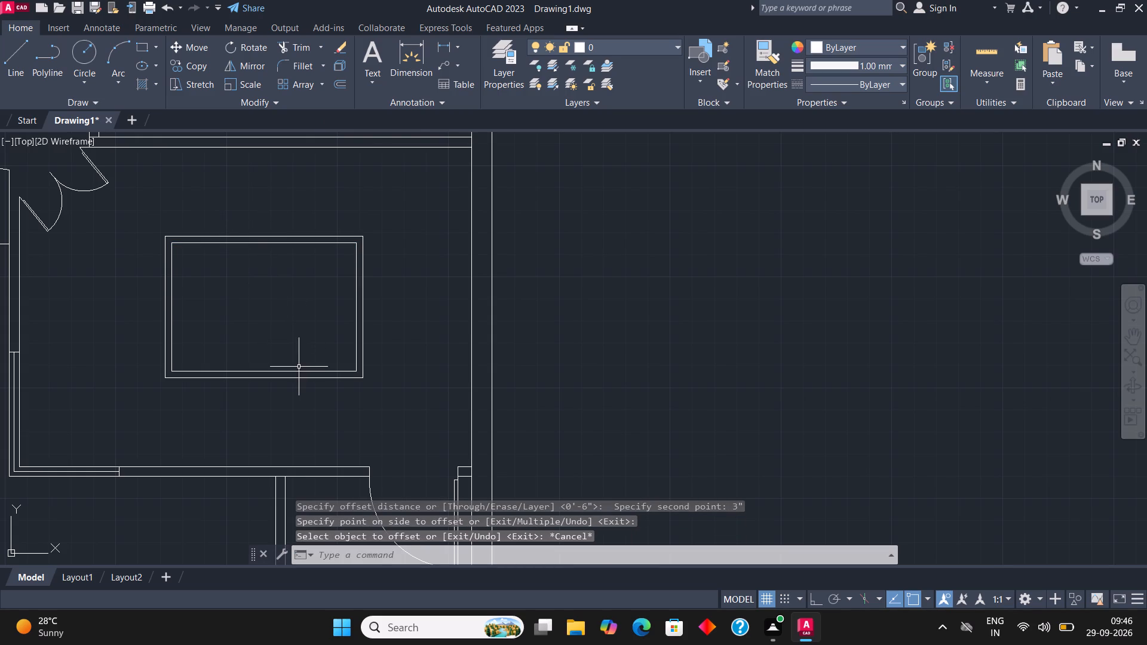
Copy the central hall's right-hand three-seat sofa into the lower-right room, just right of the double-outlined table.
scroll(300, 395, "down", 3)
scroll(257, 155, "up", 3)
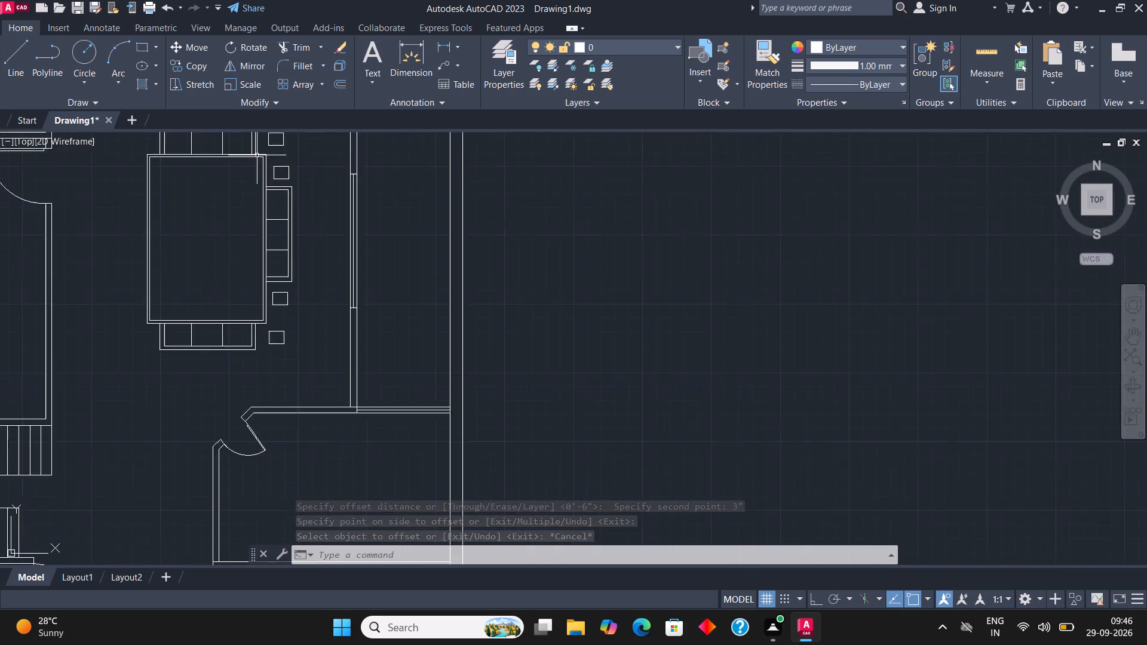
scroll(257, 155, "up", 1)
left_click(348, 487)
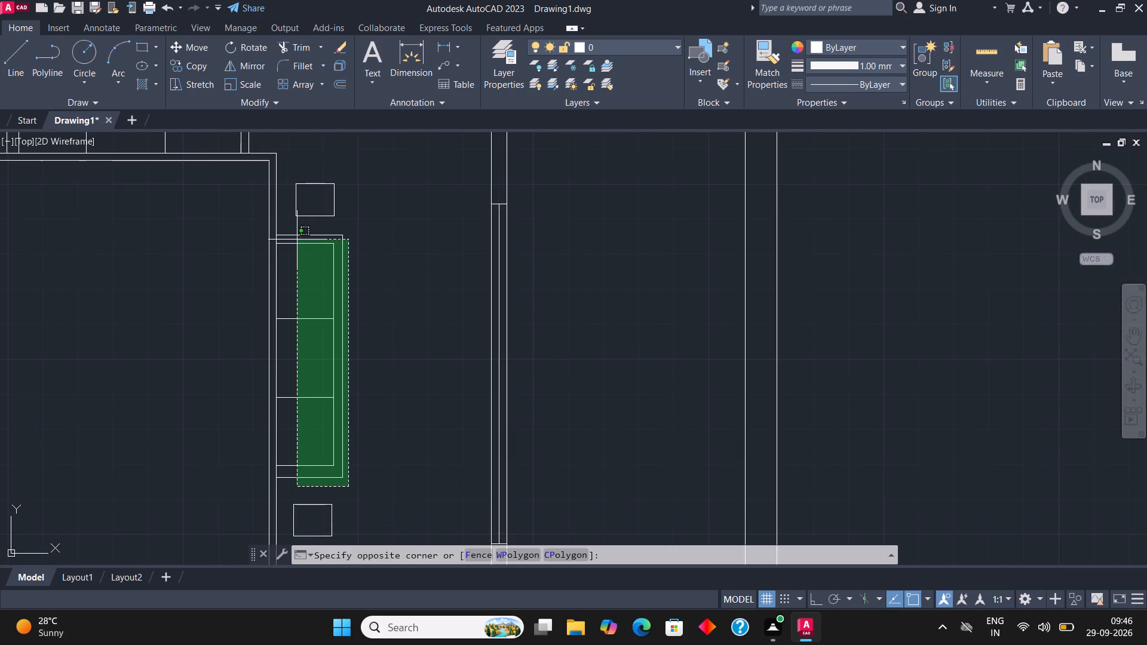
left_click(293, 228)
left_click(204, 67)
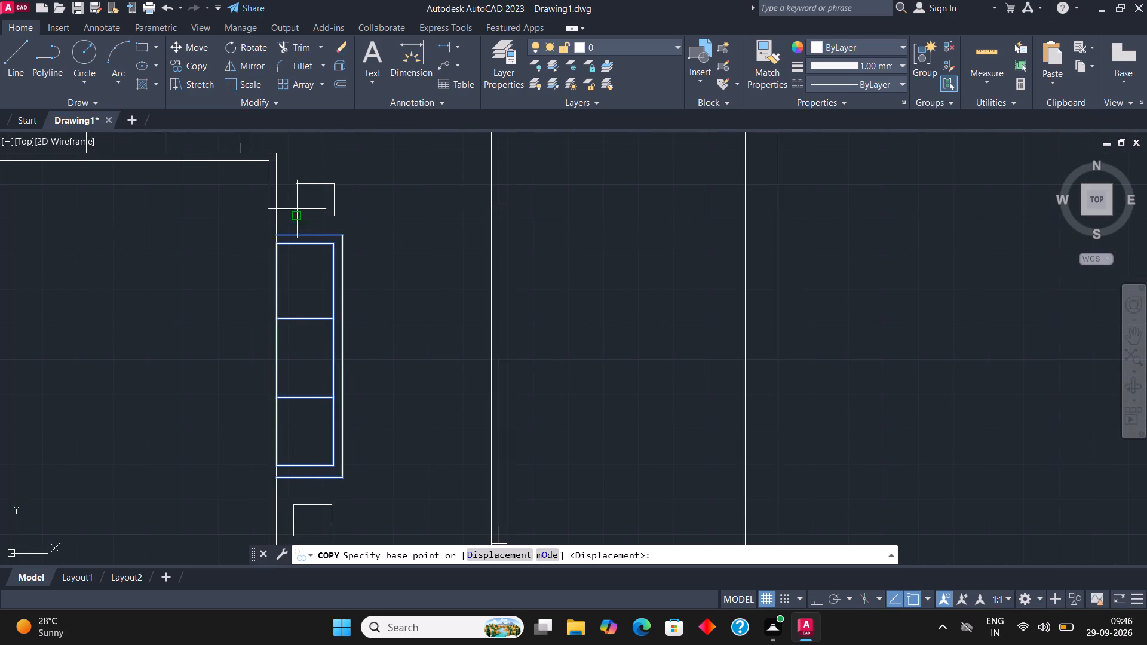
left_click(278, 480)
scroll(394, 346, "down", 4)
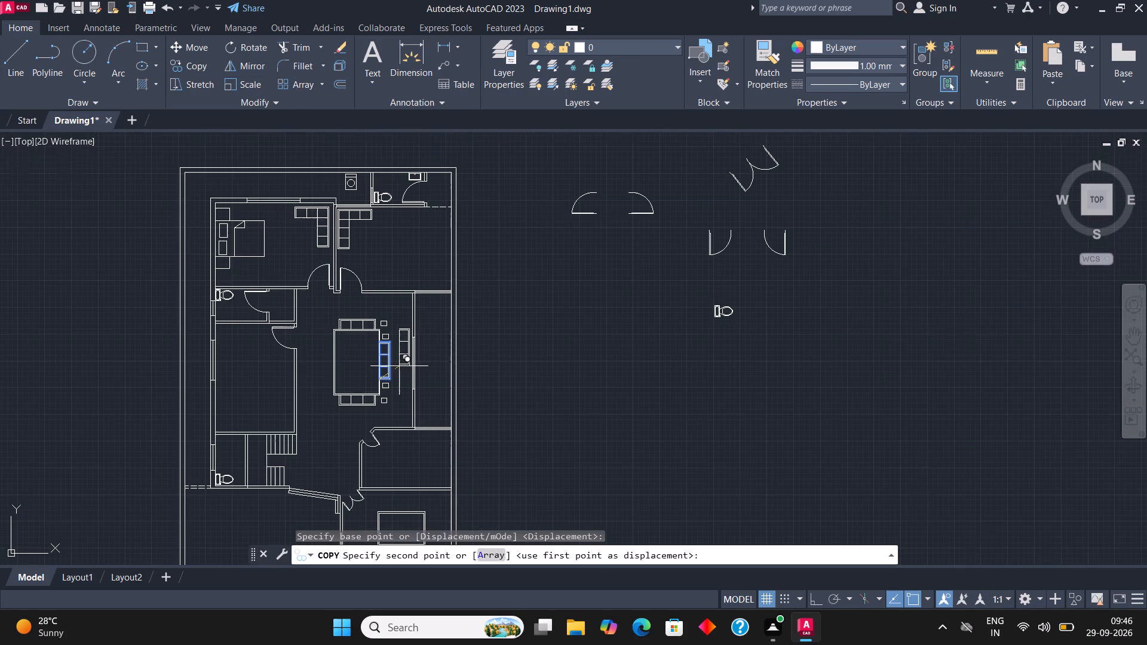
scroll(456, 404, "down", 2)
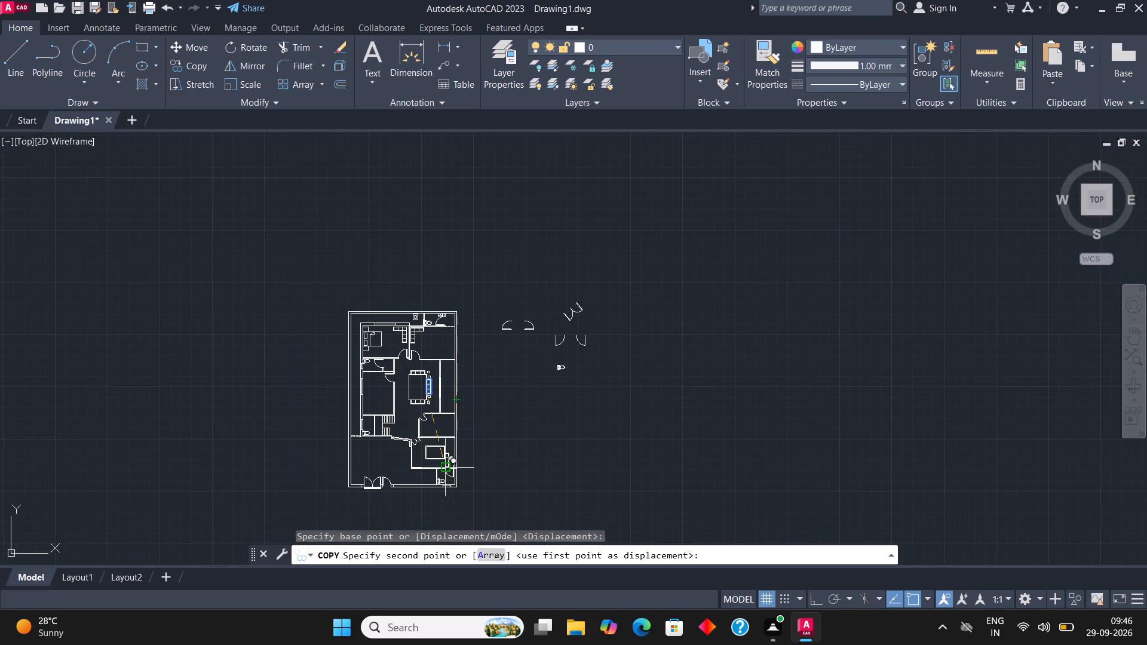
scroll(447, 468, "up", 5)
scroll(399, 392, "up", 2)
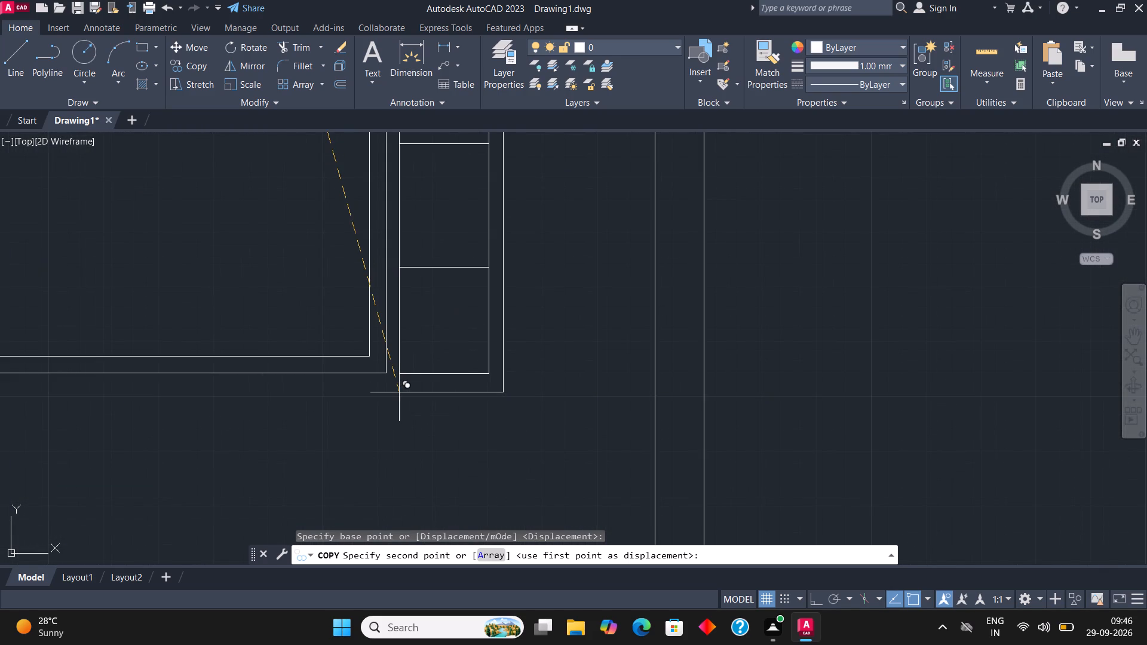
left_click(456, 404)
key("Escape")
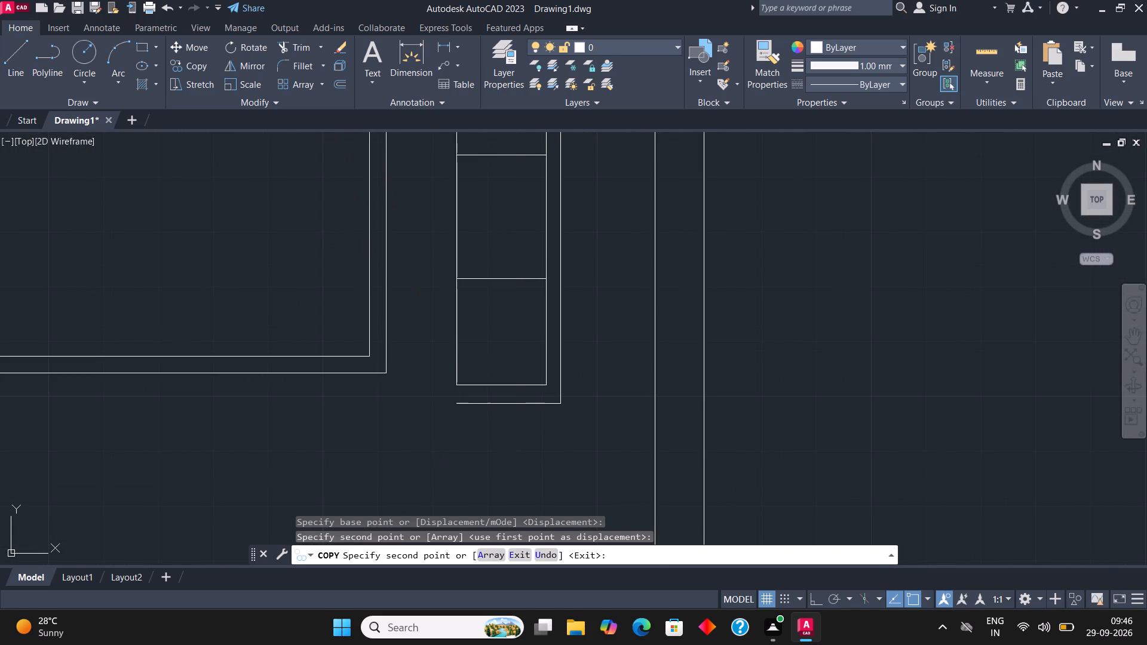
Scale the copied sofa down to roughly 60% of its size, using its lower-left corner as base point.
scroll(424, 468, "down", 2)
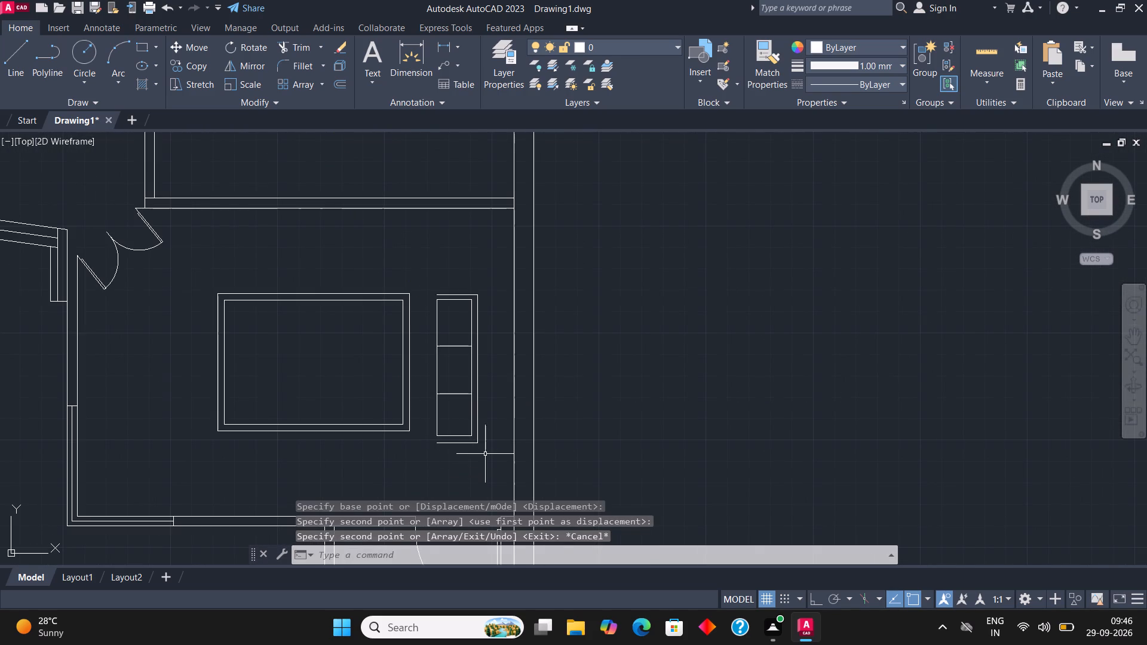
left_click(486, 454)
left_click(427, 273)
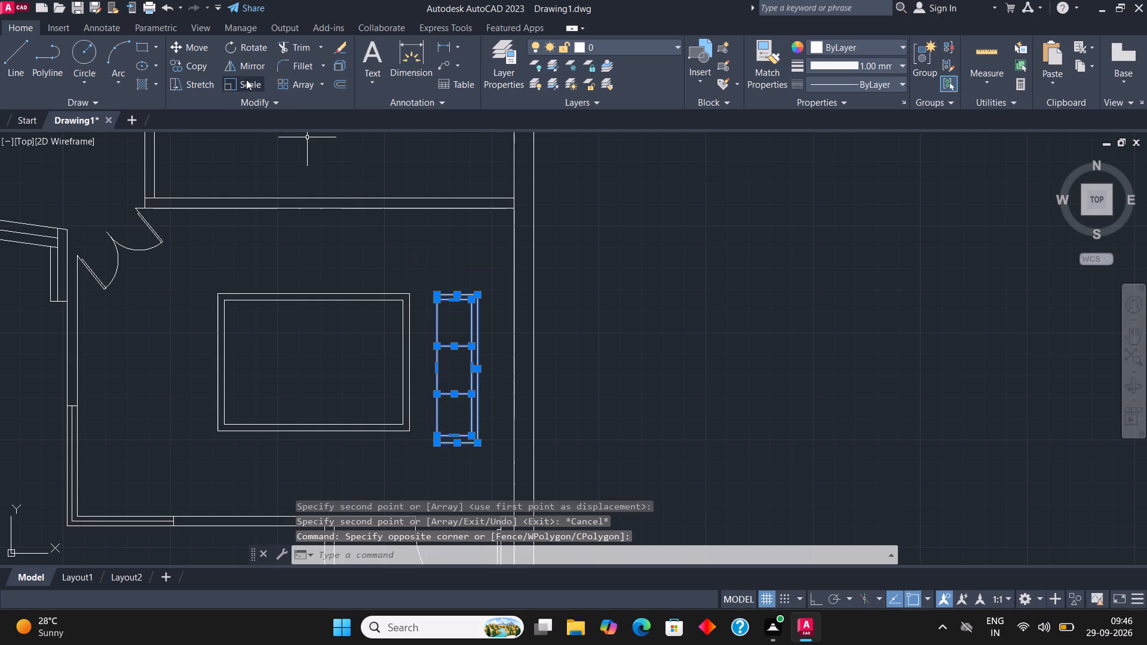
left_click(246, 79)
left_click(438, 446)
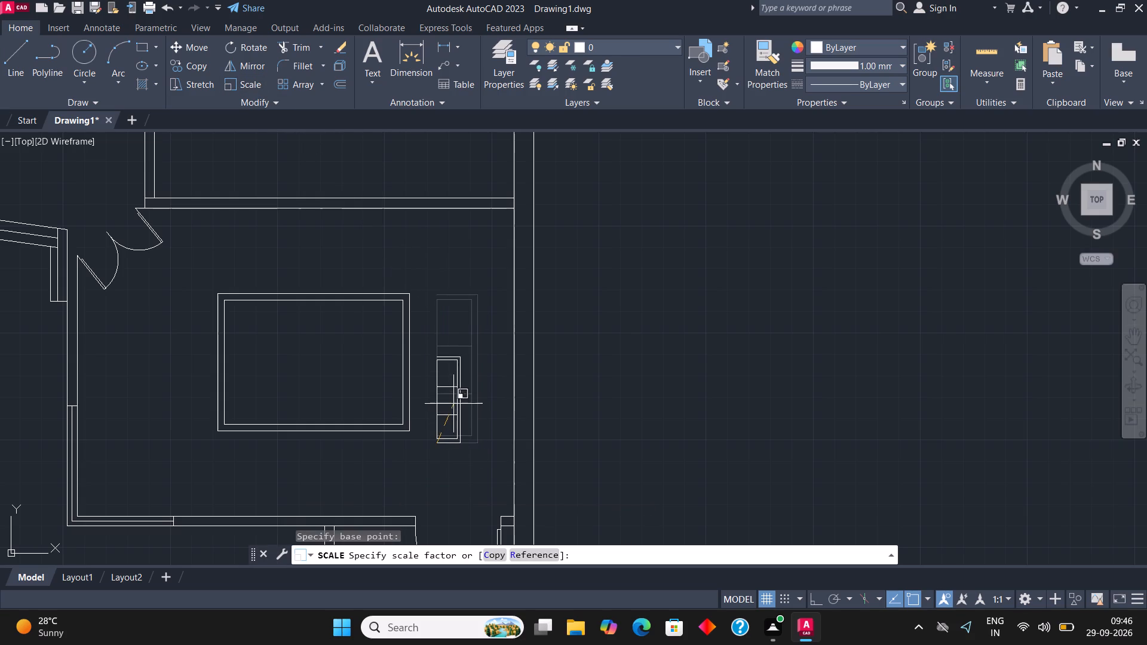
left_click(456, 403)
Move the scaled sofa by its lower-left corner against the table's right edge, roughly midway along it.
left_click(467, 448)
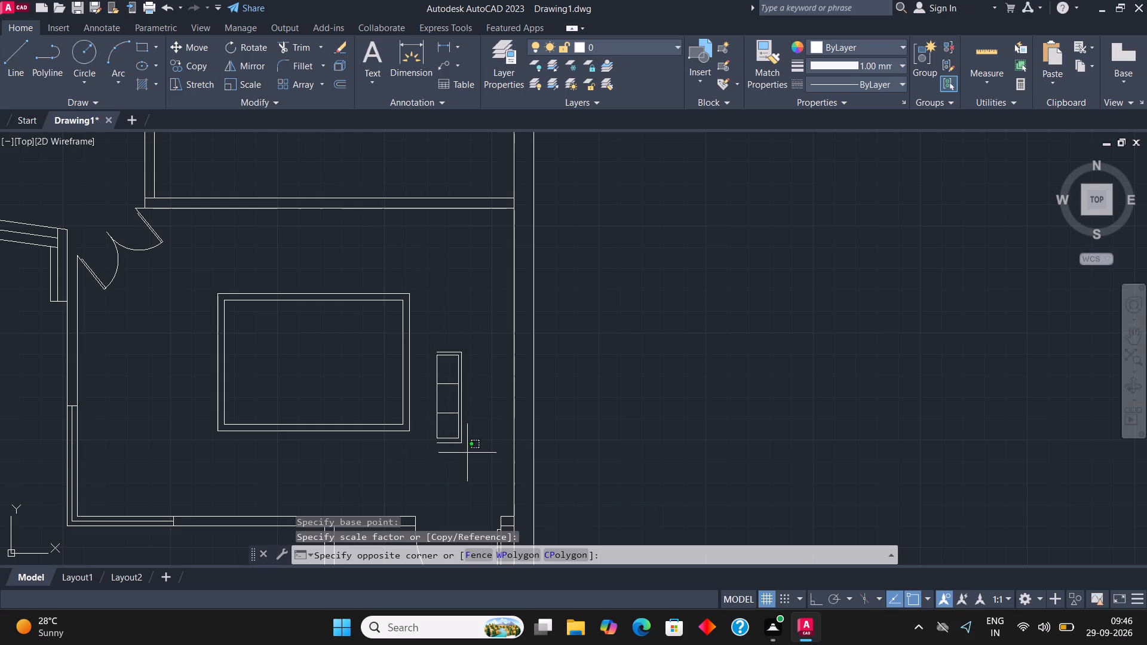
left_click(427, 340)
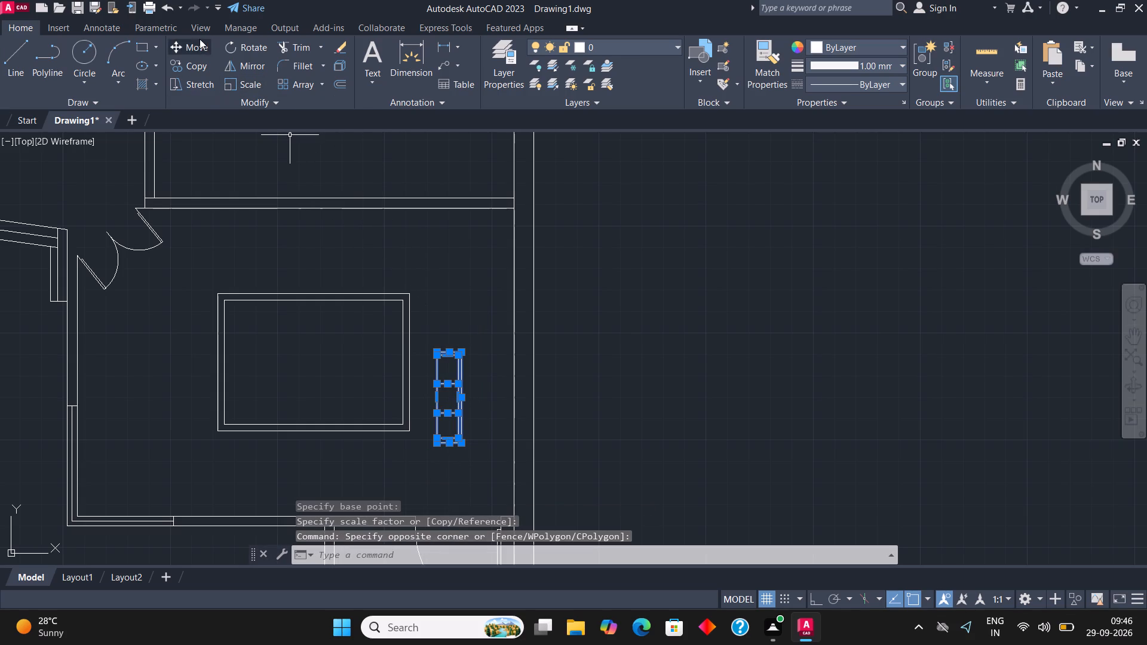
left_click(200, 39)
scroll(449, 449, "up", 1)
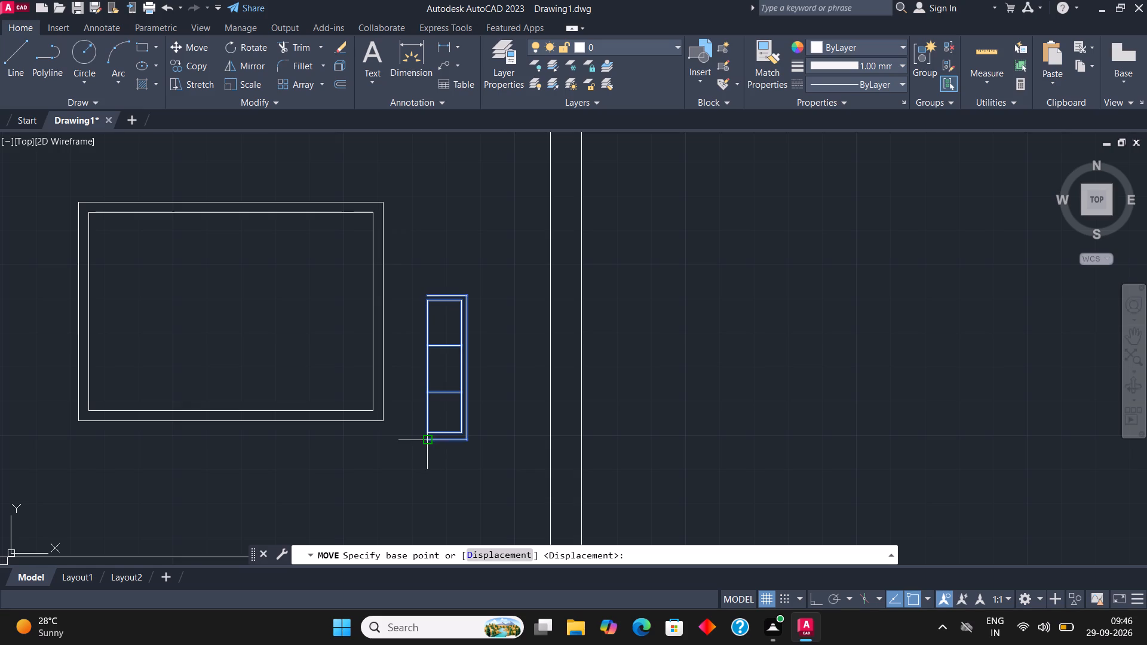
left_click(428, 440)
left_click(384, 386)
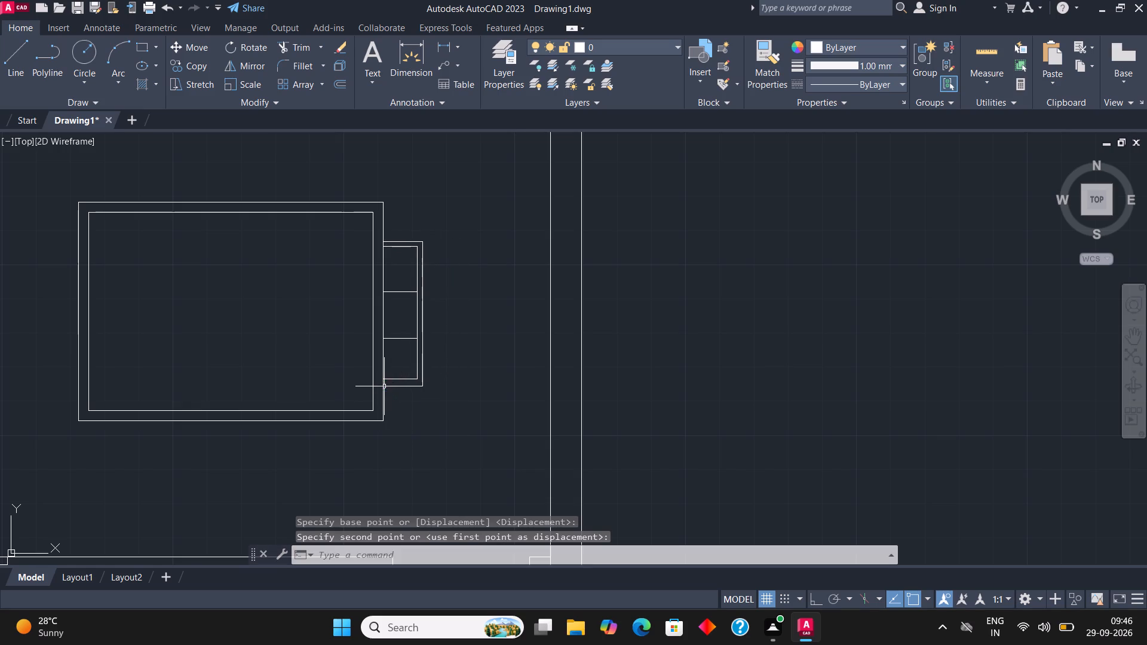
Mirror the three-seat sofa across a vertical line near the table's middle to the table's left side, keeping the original.
scroll(436, 420, "down", 2)
scroll(419, 398, "up", 2)
left_click_drag(452, 451, 446, 432)
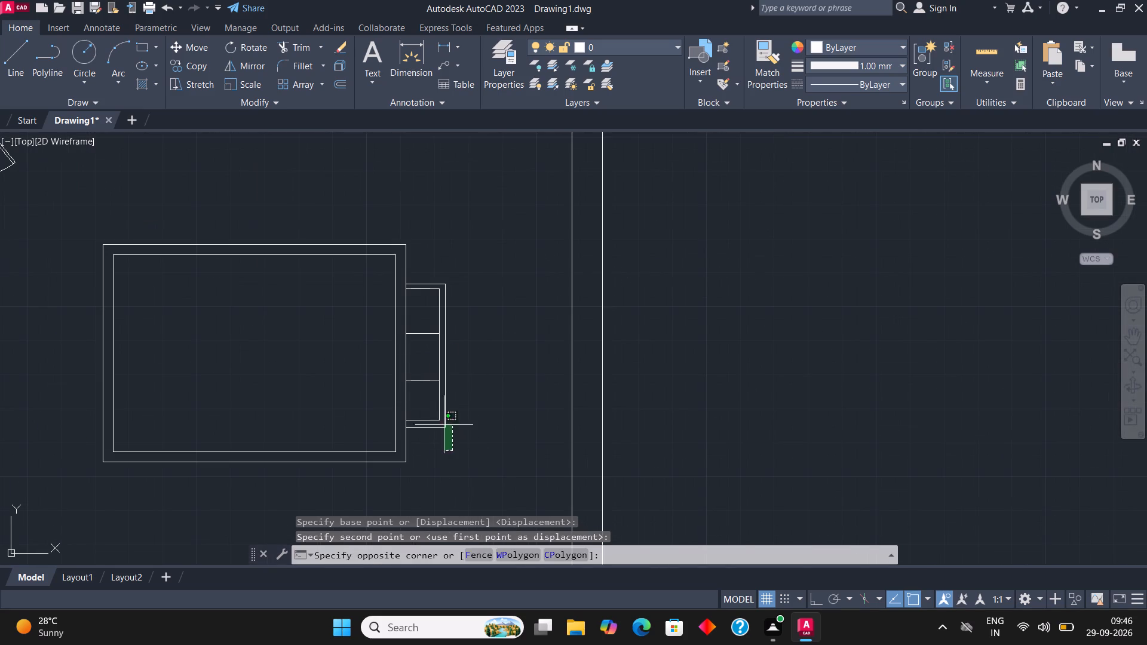
left_click(421, 274)
left_click(254, 68)
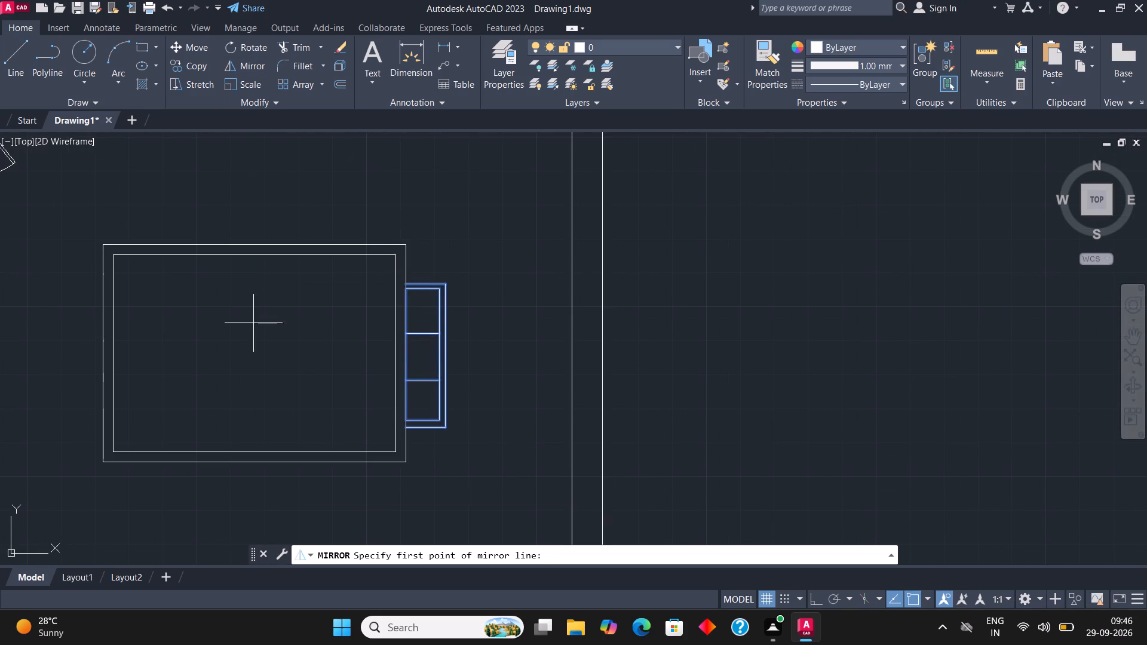
left_click(256, 347)
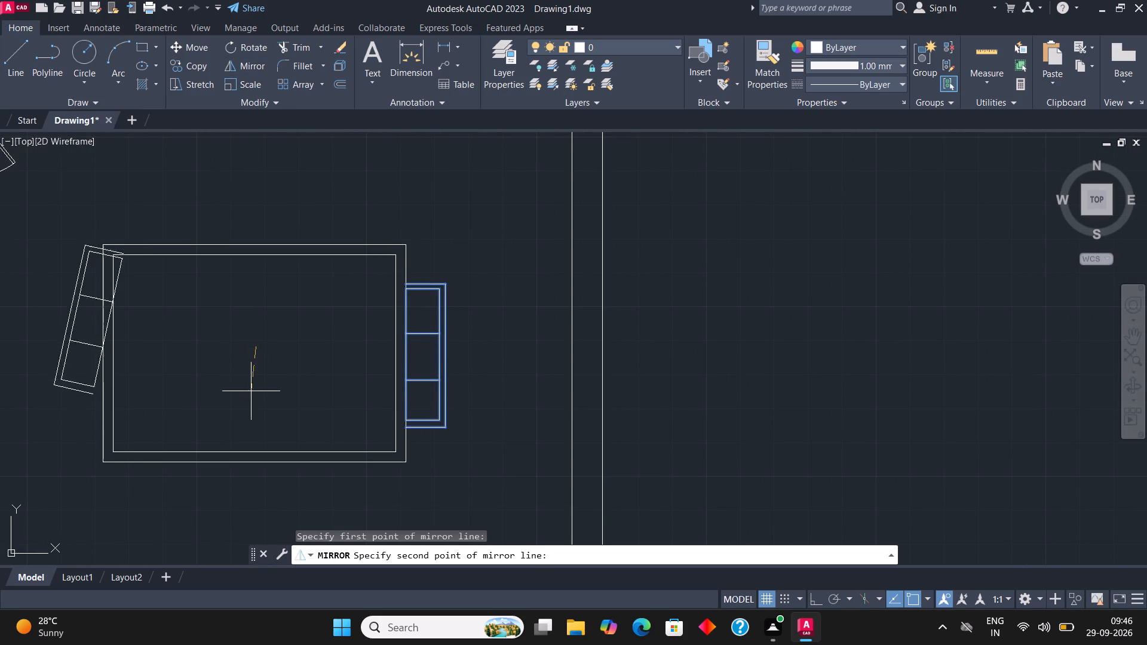
key("F8")
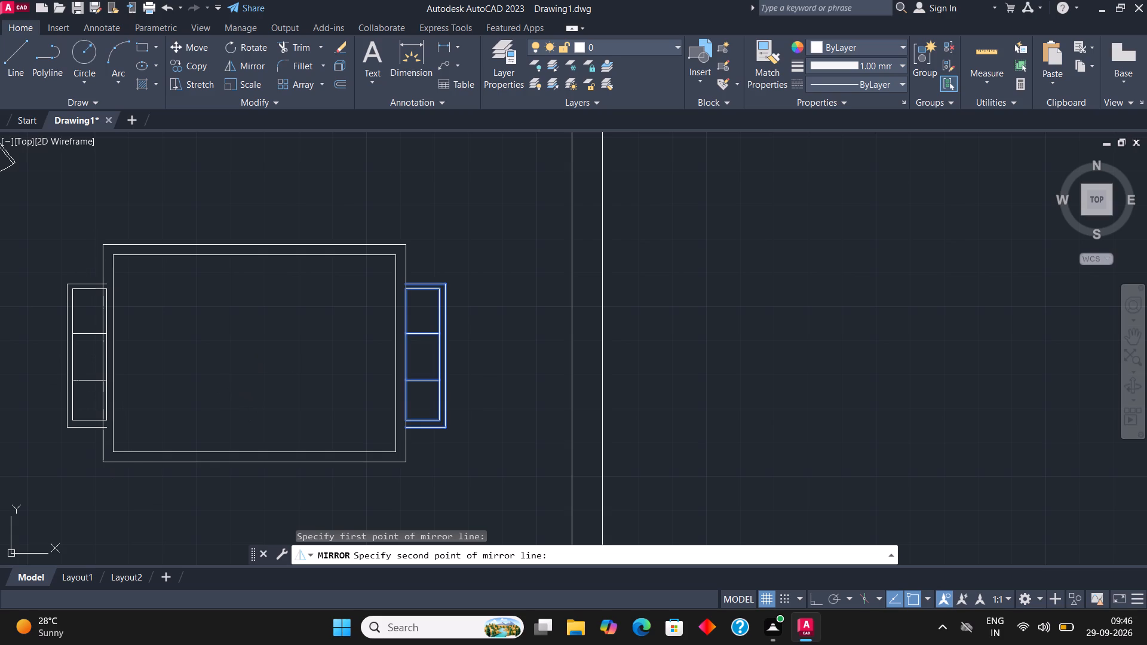
left_click(263, 373)
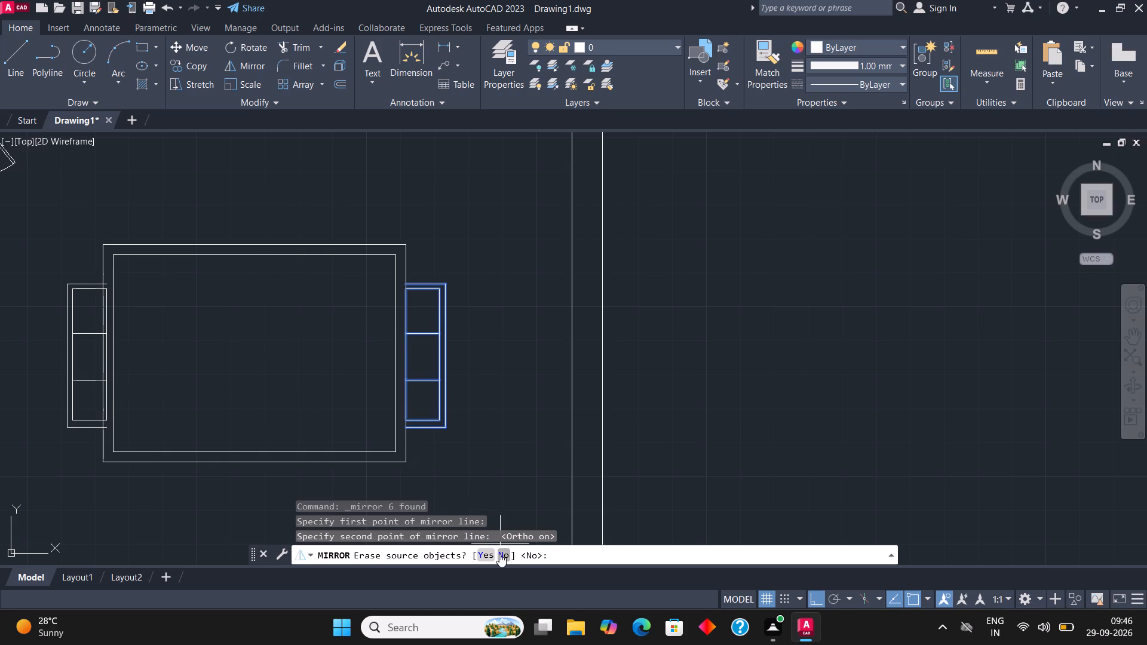
left_click(499, 555)
Move the mirrored sofa by its lower-right corner so it sits flush against the table's left edge.
scroll(606, 397, "down", 2)
scroll(403, 423, "up", 3)
left_click_drag(403, 419, 399, 412)
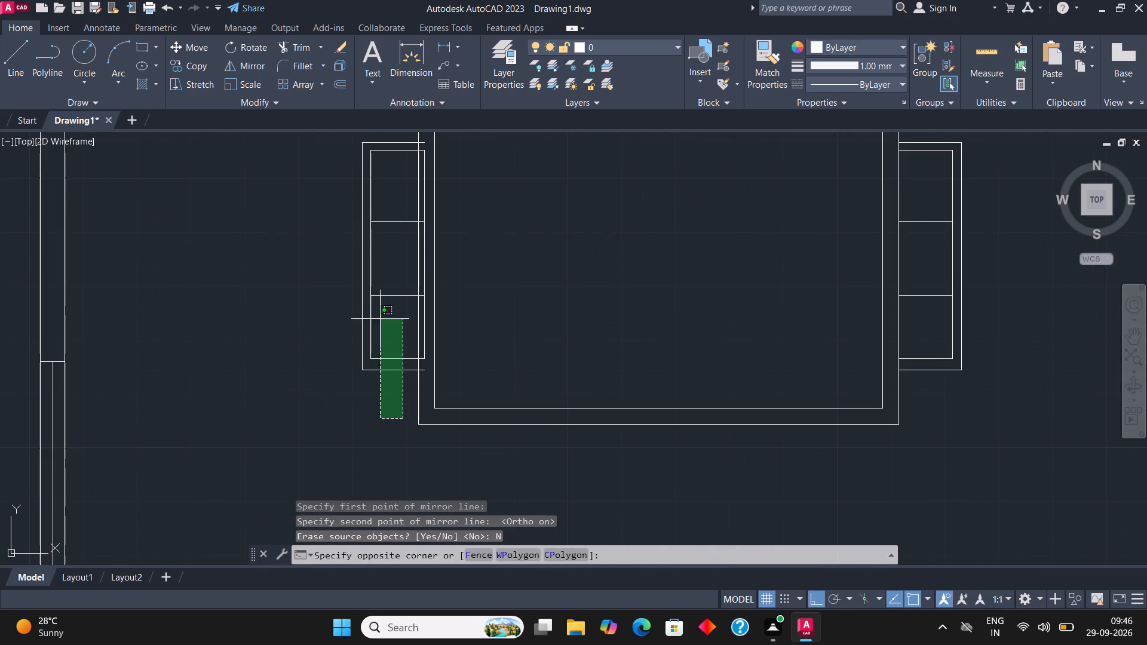
left_click(342, 140)
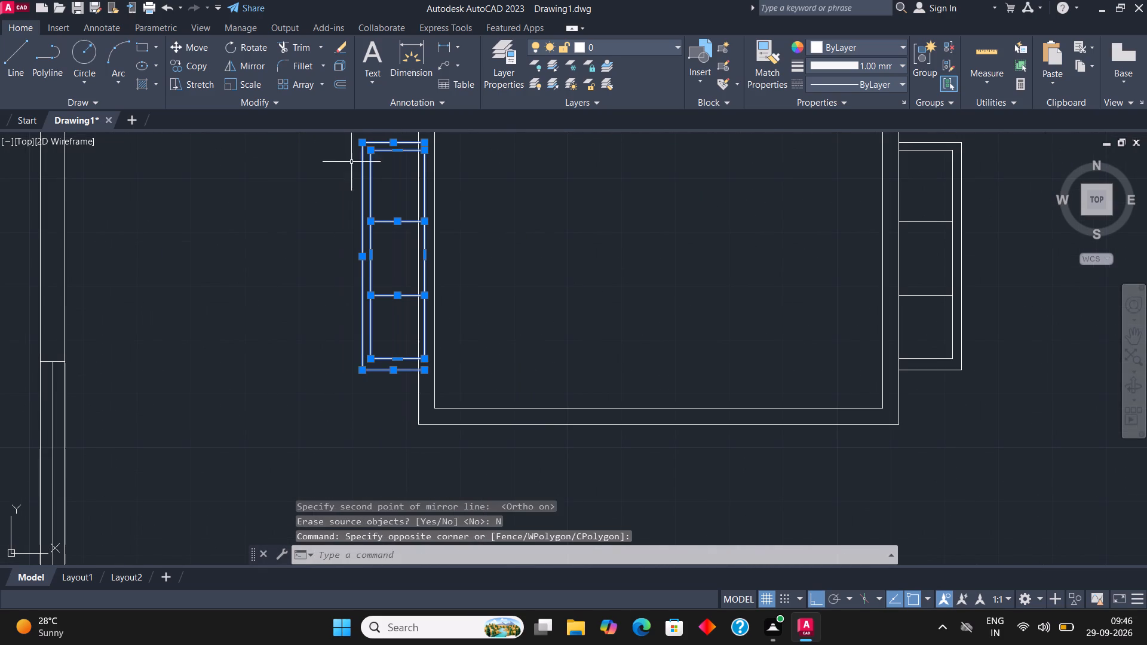
left_click(192, 48)
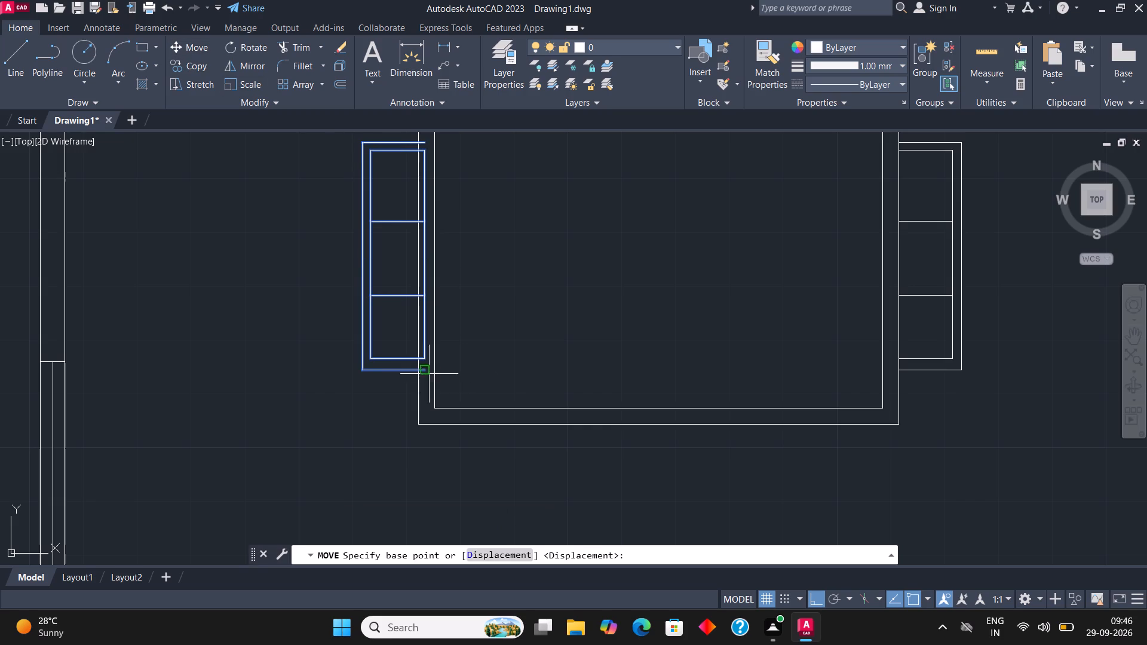
left_click(426, 371)
left_click(418, 371)
Copy the left-hand sofa horizontally into the empty space outside the plan's right exterior wall.
scroll(409, 445, "down", 1)
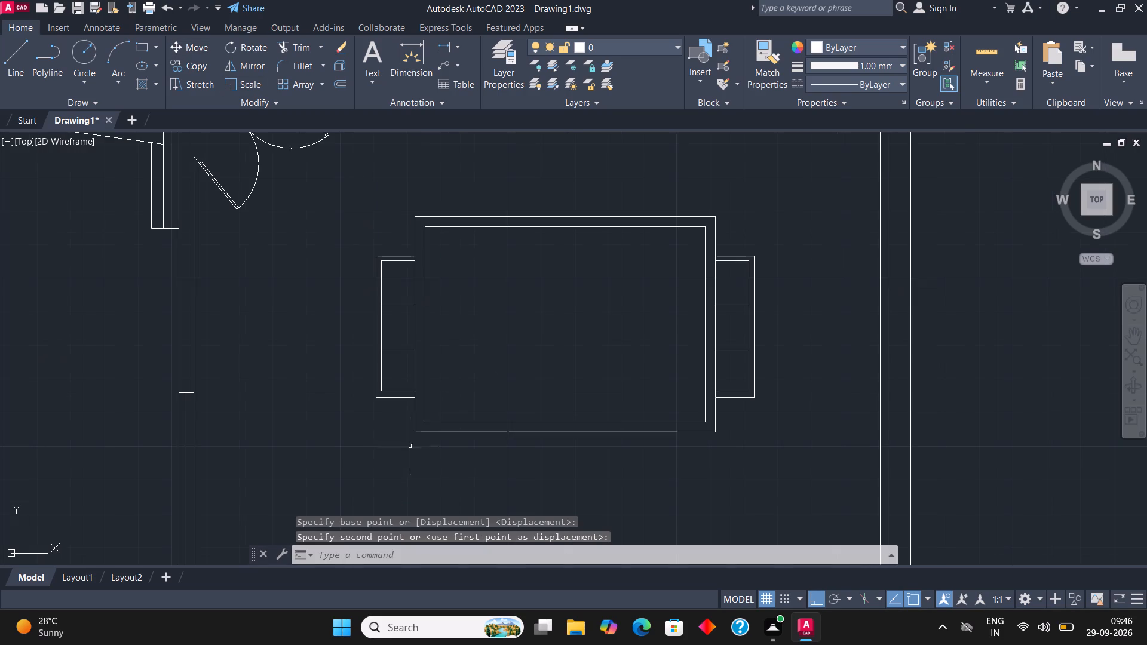
left_click(395, 411)
left_click(375, 237)
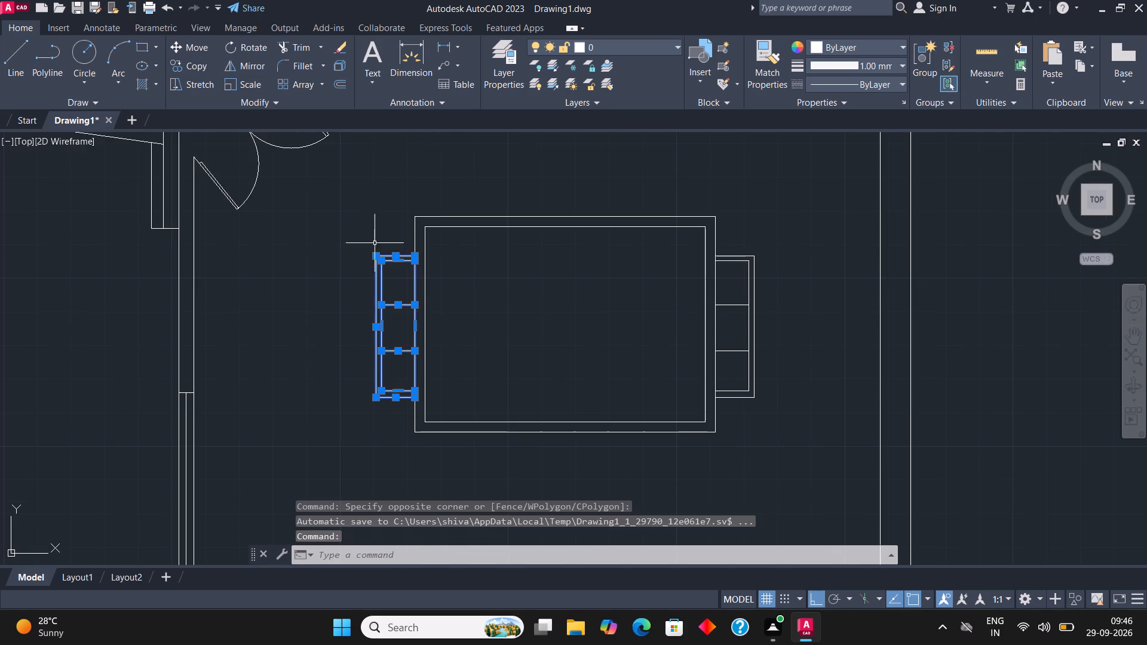
left_click(191, 64)
left_click(394, 333)
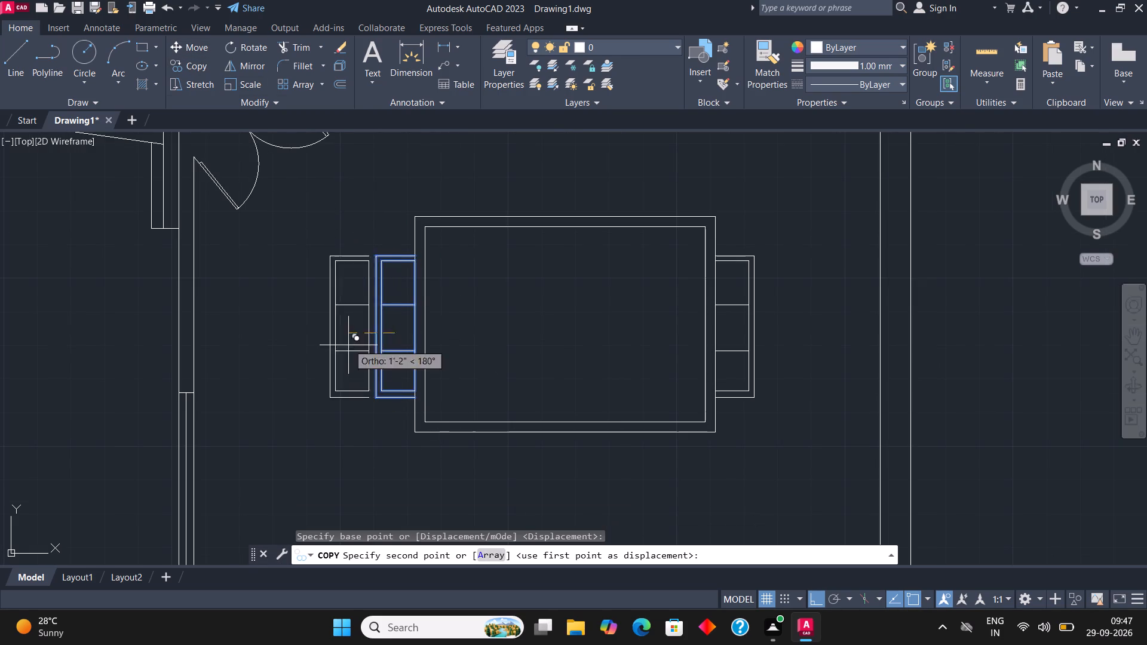
scroll(348, 348, "down", 2)
left_click(708, 343)
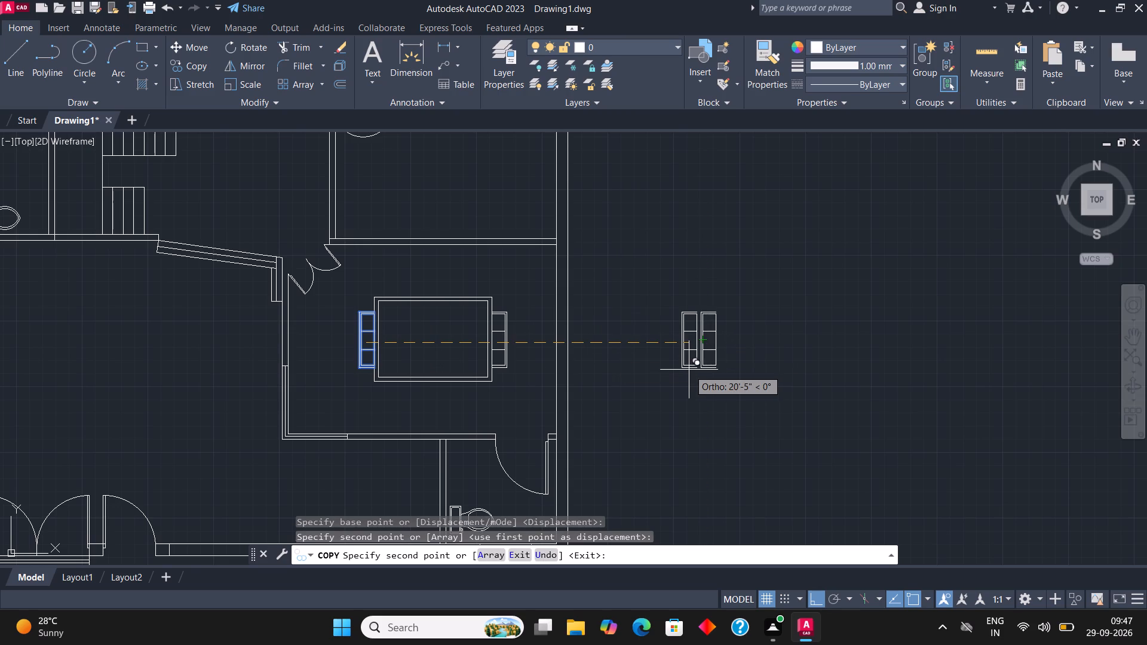
key("Escape")
Rotate the sofa copy outside the plan by 90° so it lies horizontally.
left_click_drag(790, 416, 763, 386)
left_click(681, 272)
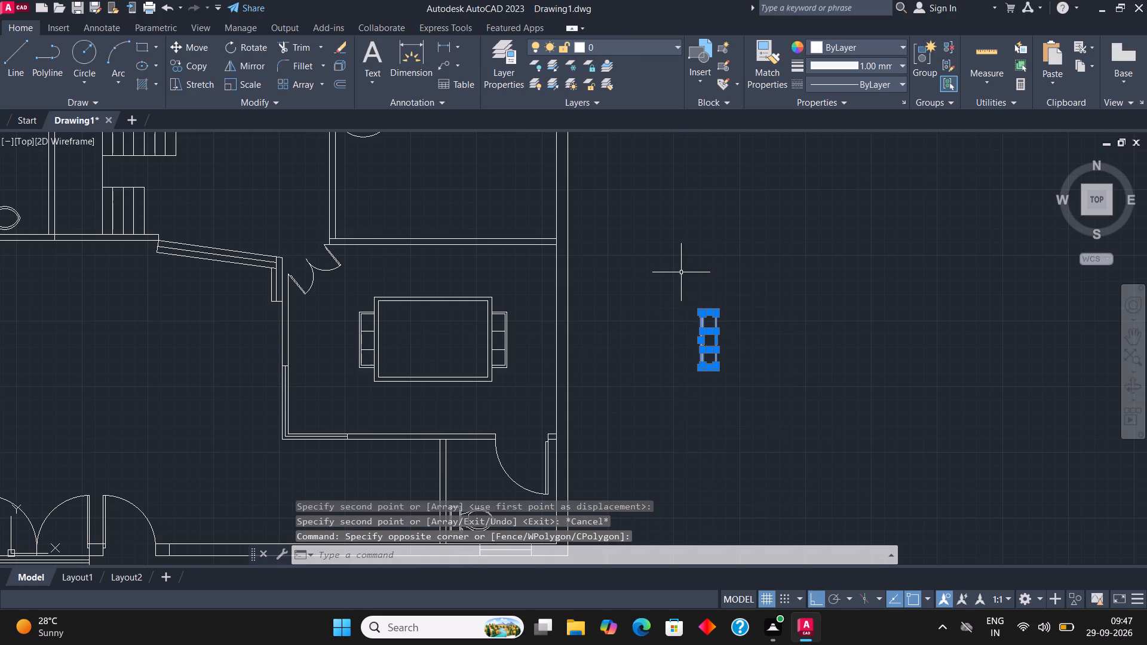
left_click(257, 48)
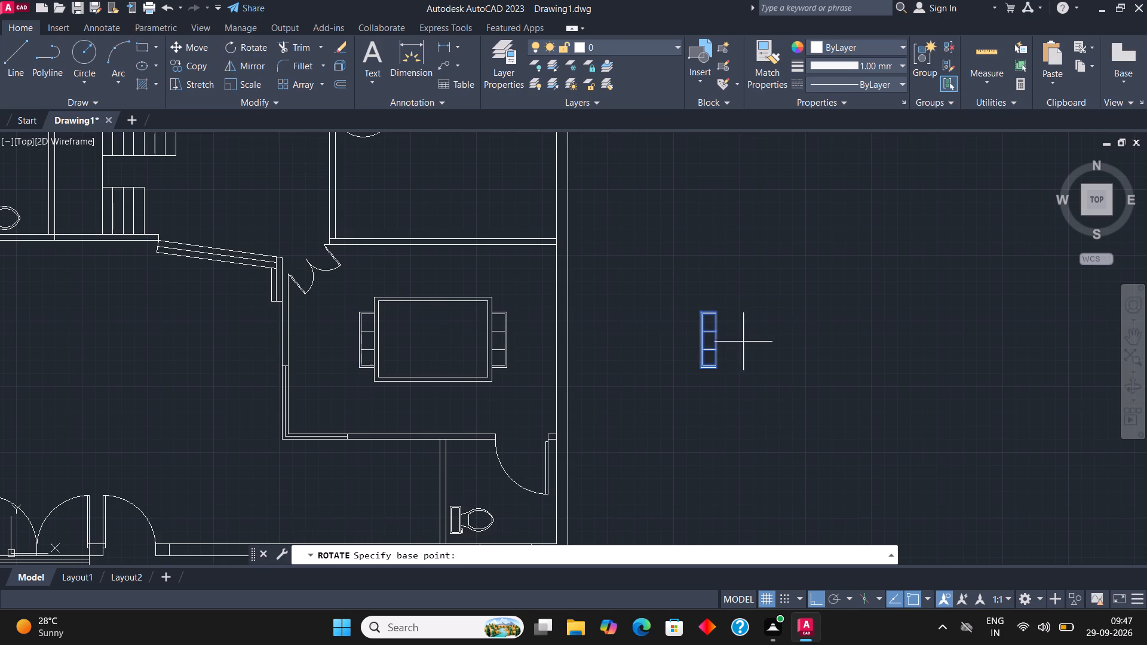
left_click(750, 328)
left_click(729, 261)
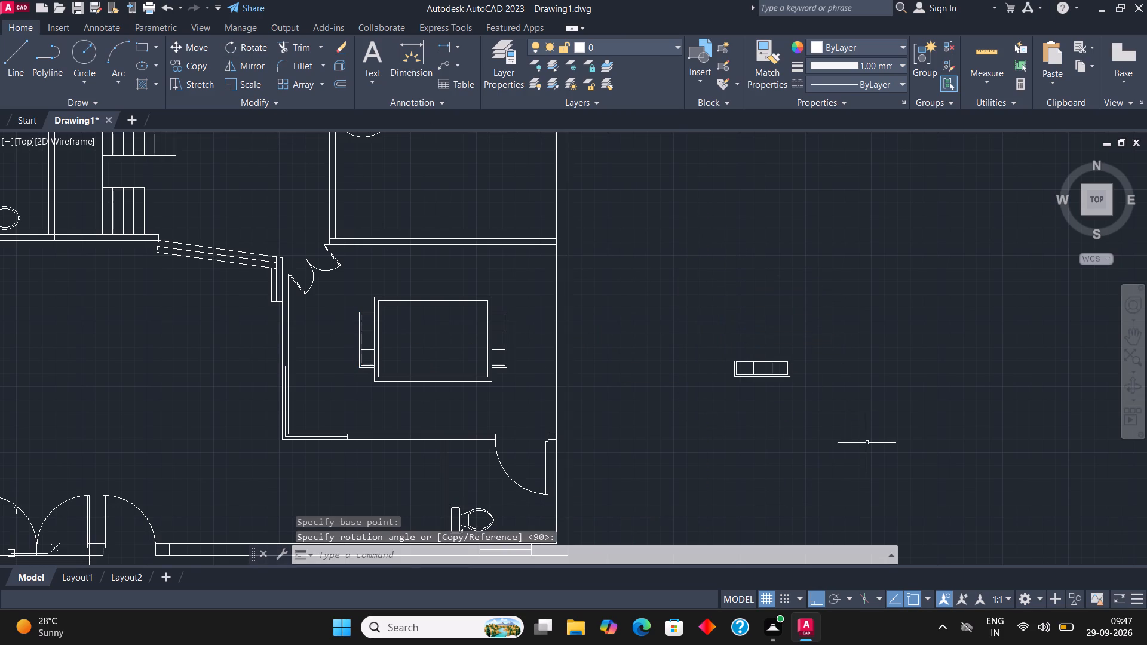
Move the rotated sofa by its upper-right corner against the table's bottom edge, roughly midway along it.
left_click(830, 399)
left_click(723, 345)
left_click(197, 49)
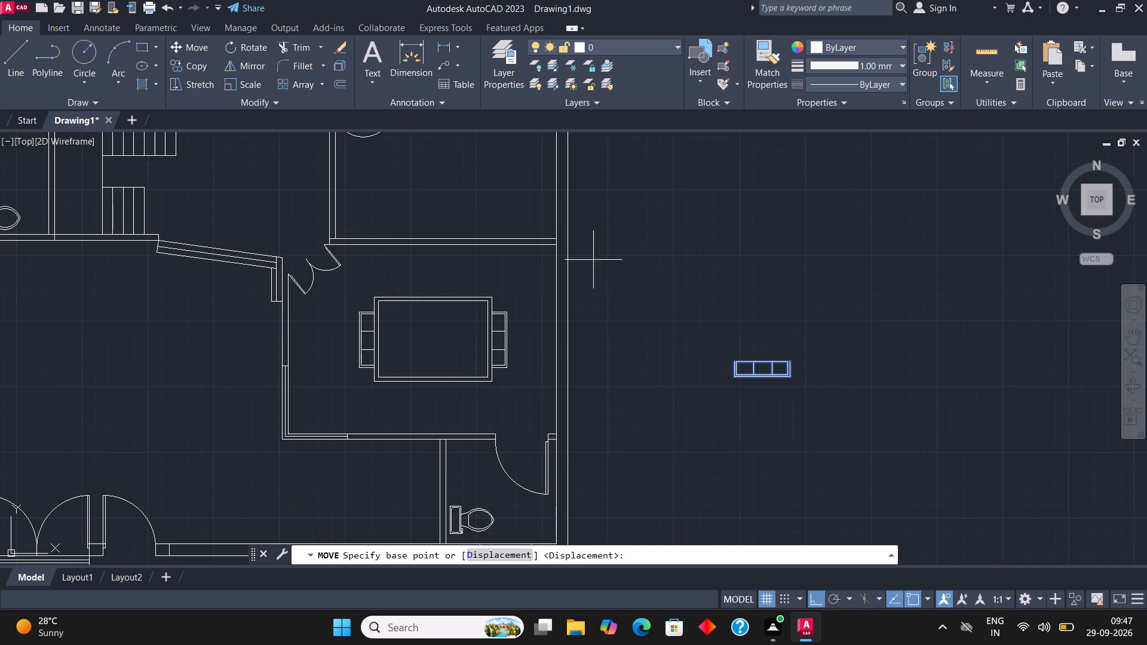
left_click(792, 358)
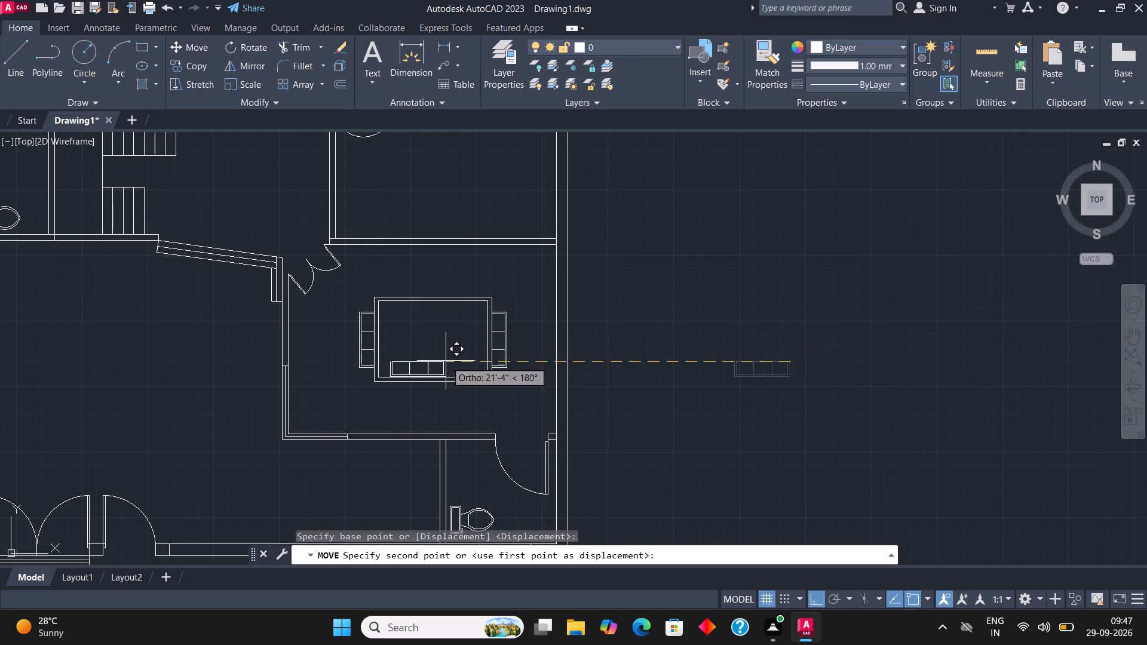
key("F8")
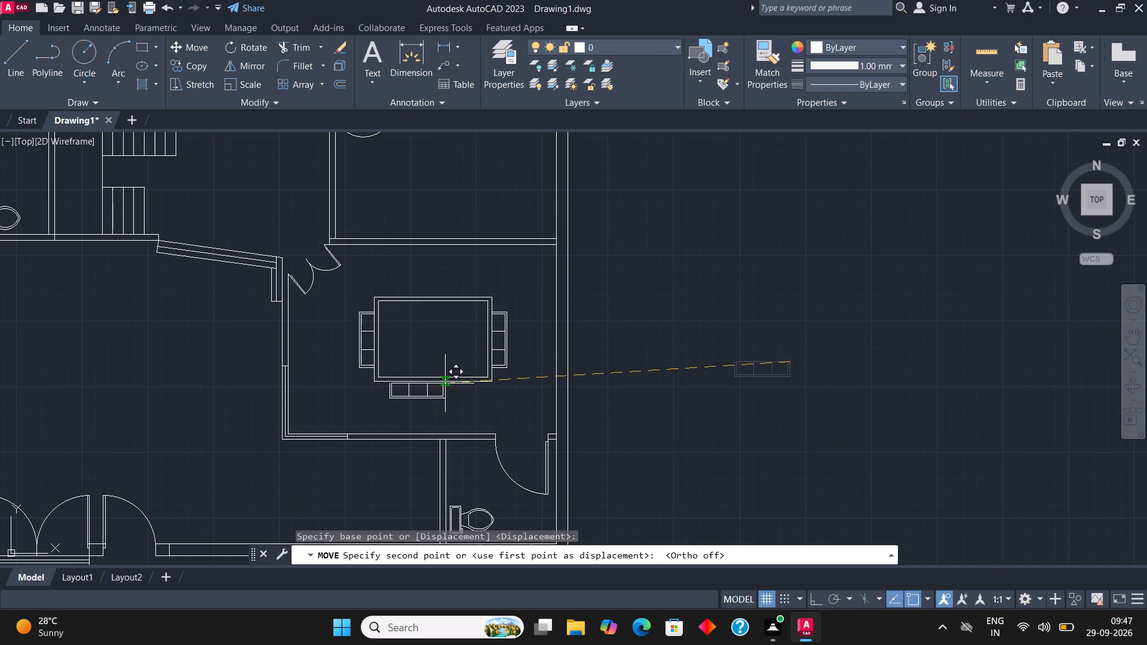
scroll(445, 384, "up", 2)
left_click(470, 380)
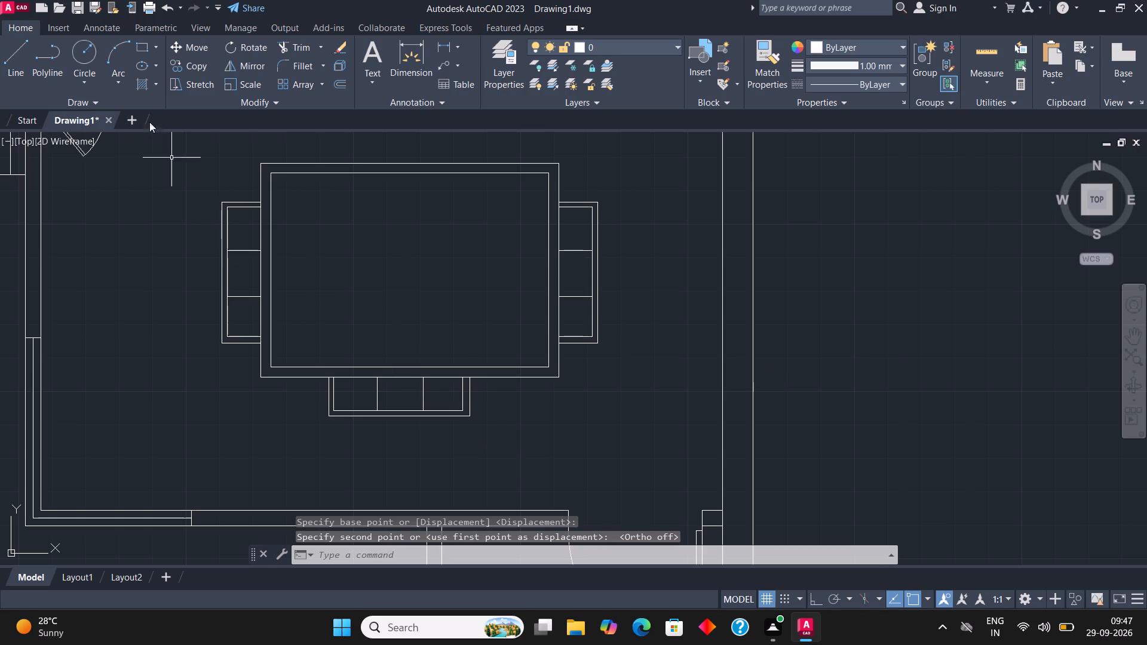
Copy the hall's small square seat to the lower-right room table's left side, one above and one below the sofa.
scroll(355, 390, "down", 3)
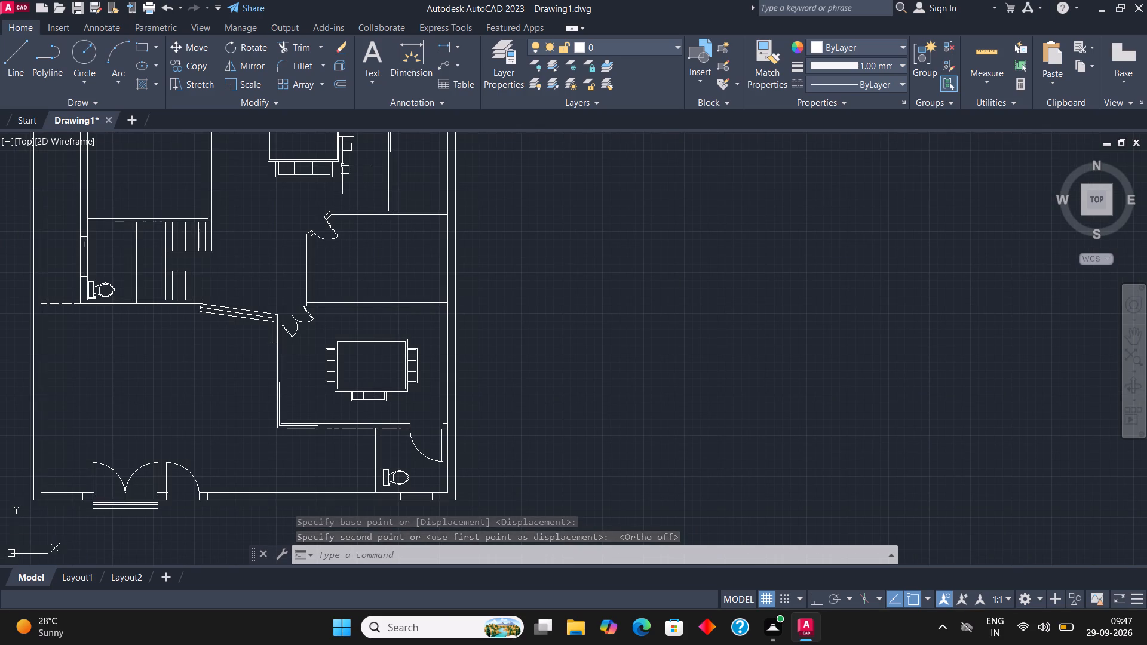
left_click(342, 165)
left_click(186, 71)
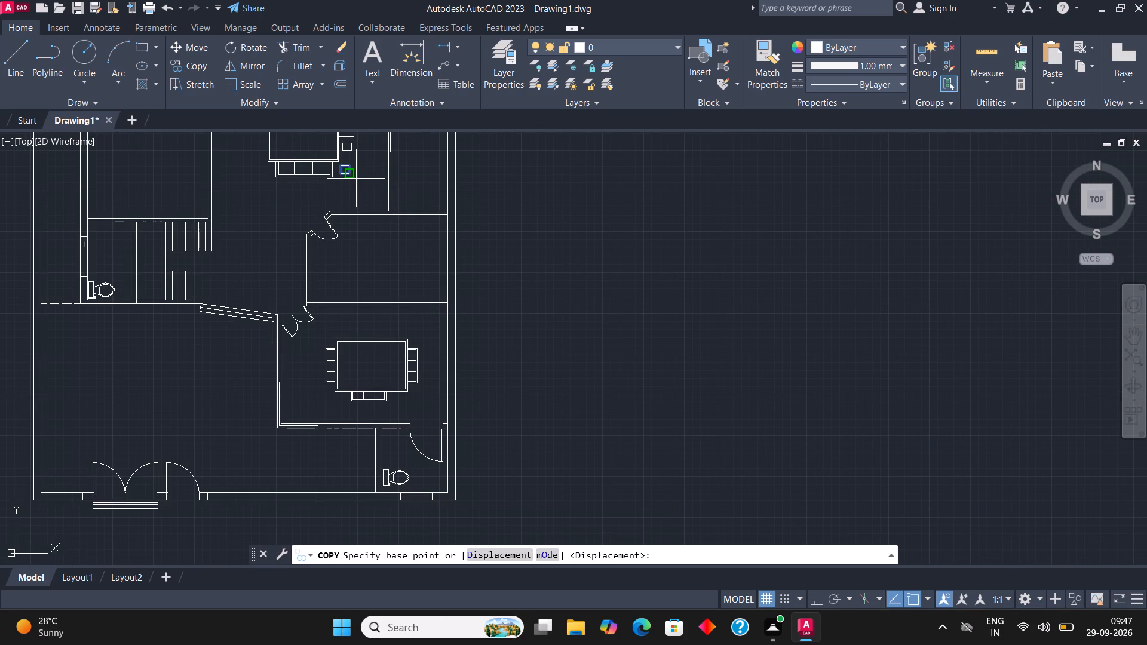
left_click(355, 178)
scroll(336, 351, "up", 3)
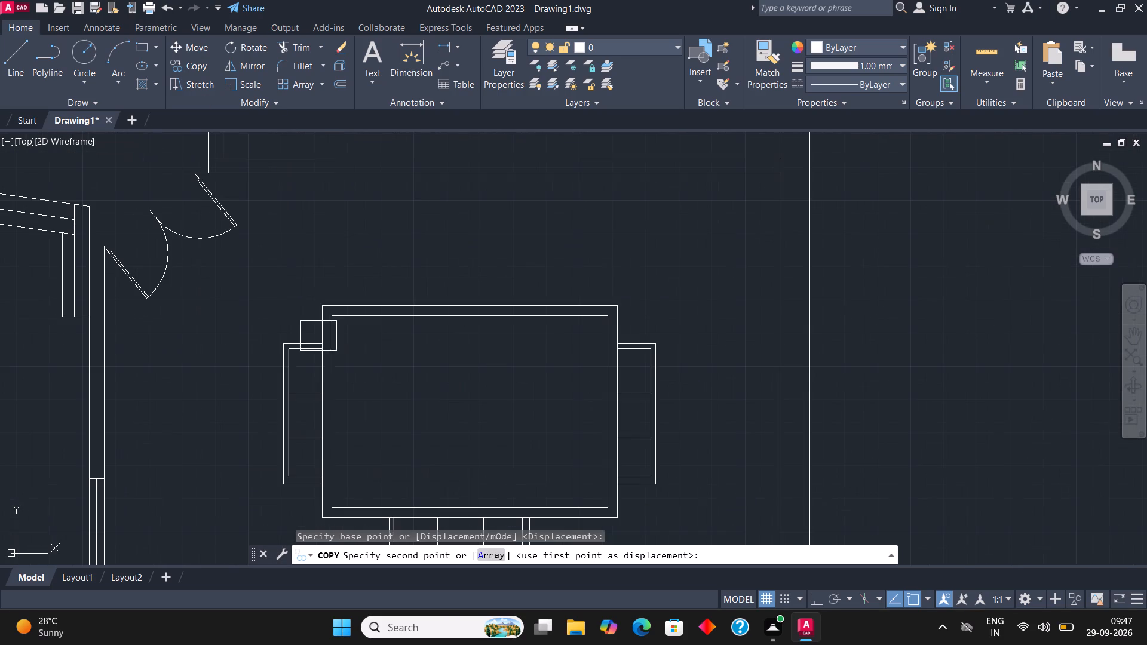
left_click(315, 337)
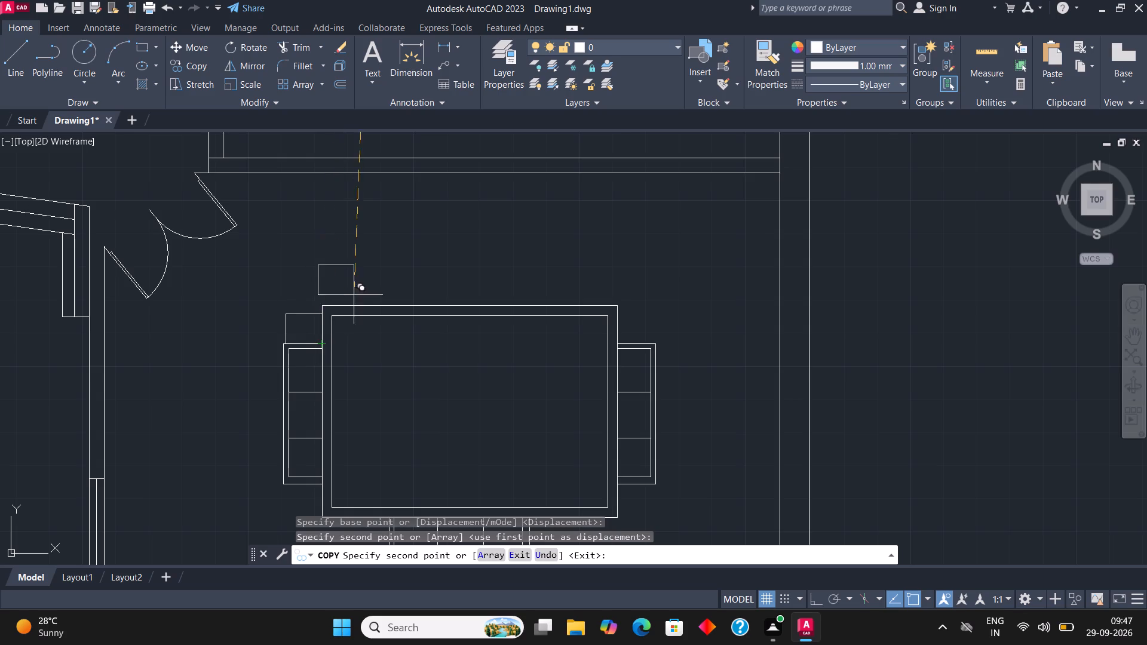
scroll(355, 303, "down", 1)
scroll(333, 420, "up", 2)
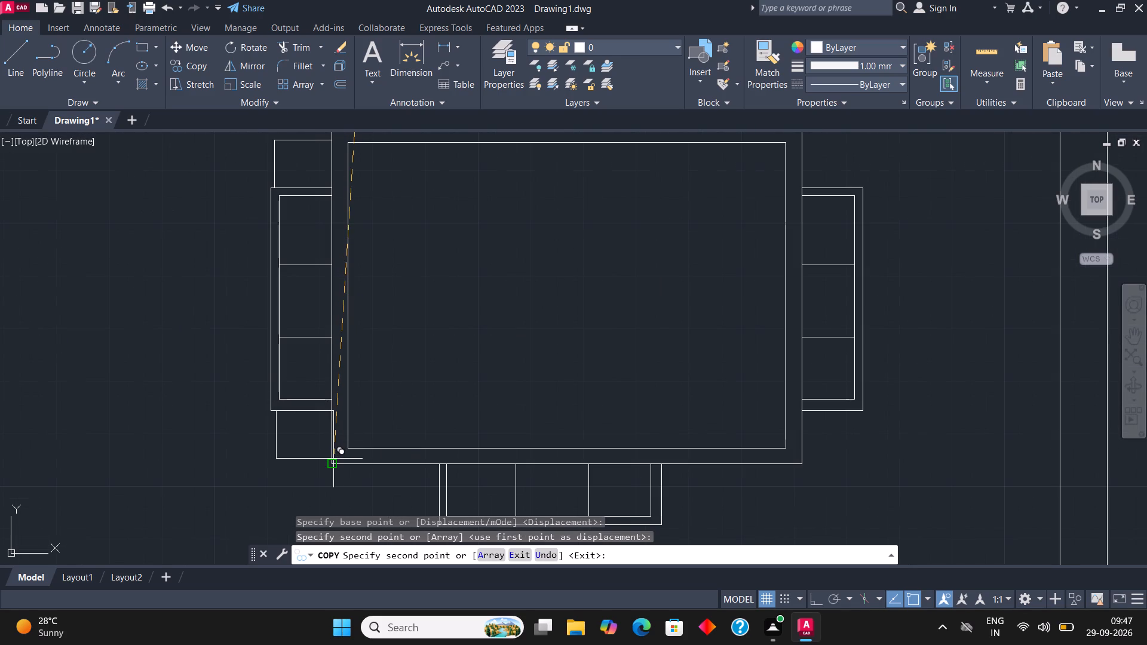
left_click(333, 459)
Place two more copies of the square seat below the table, one on each side of the bottom sofa.
scroll(532, 317, "down", 1)
scroll(492, 419, "up", 2)
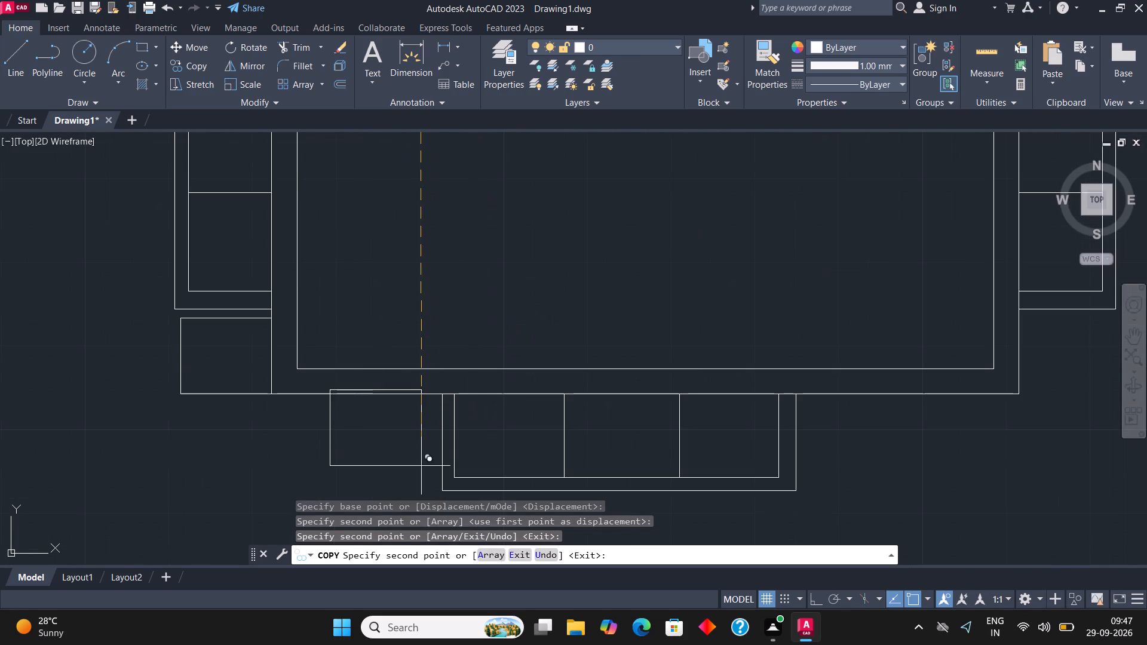
left_click(416, 479)
scroll(409, 398, "down", 3)
scroll(559, 449, "up", 2)
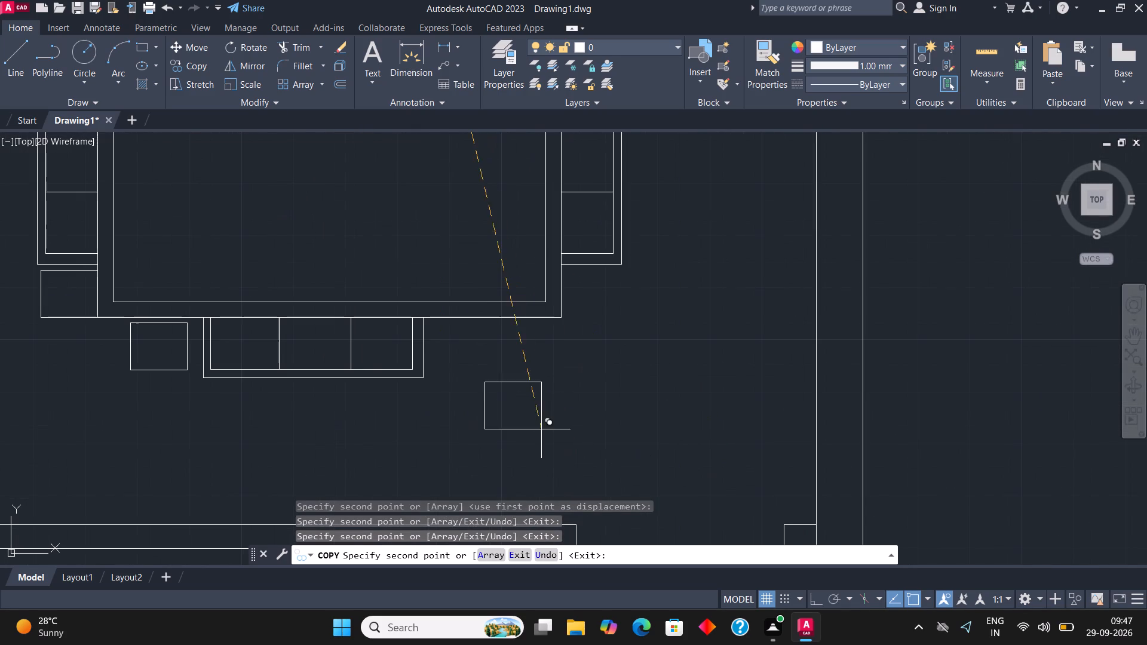
left_click(504, 372)
Place two more square seat copies along the table's right side, one below and one above the sofa.
scroll(521, 407, "down", 1)
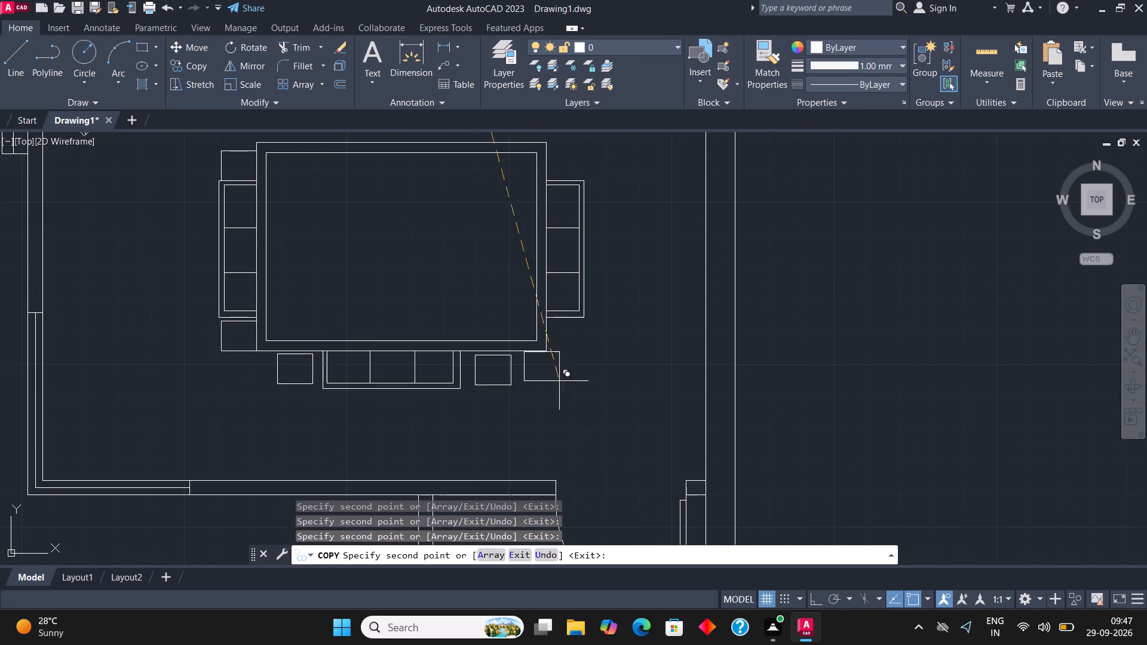
scroll(591, 345, "up", 3)
left_click(554, 361)
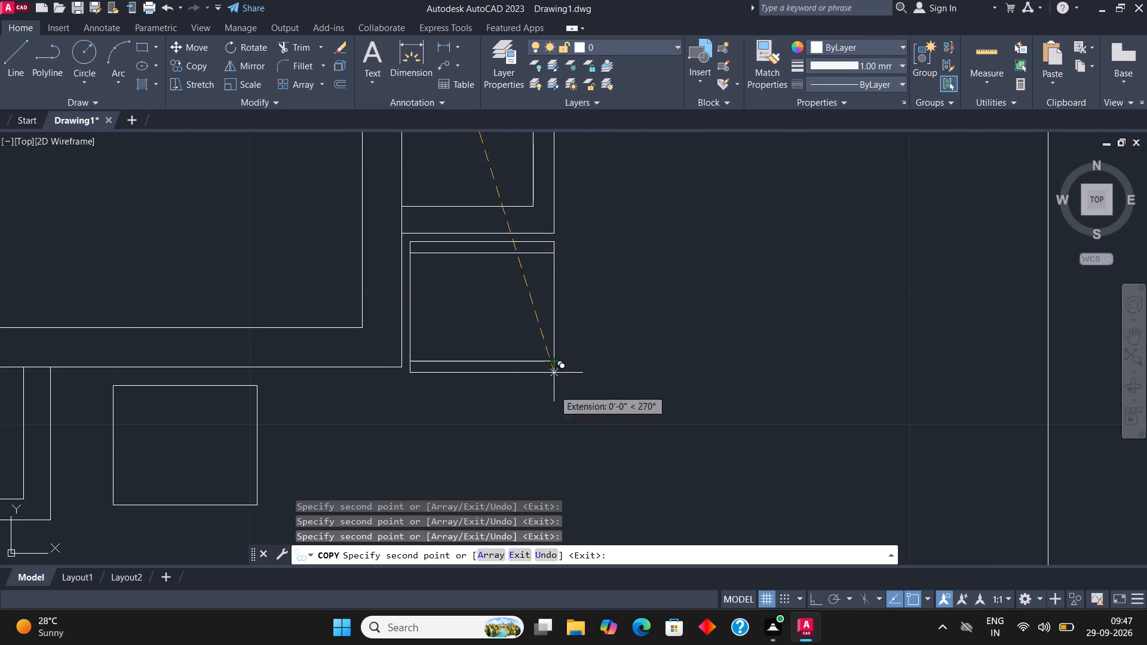
scroll(562, 437, "down", 3)
scroll(568, 268, "up", 1)
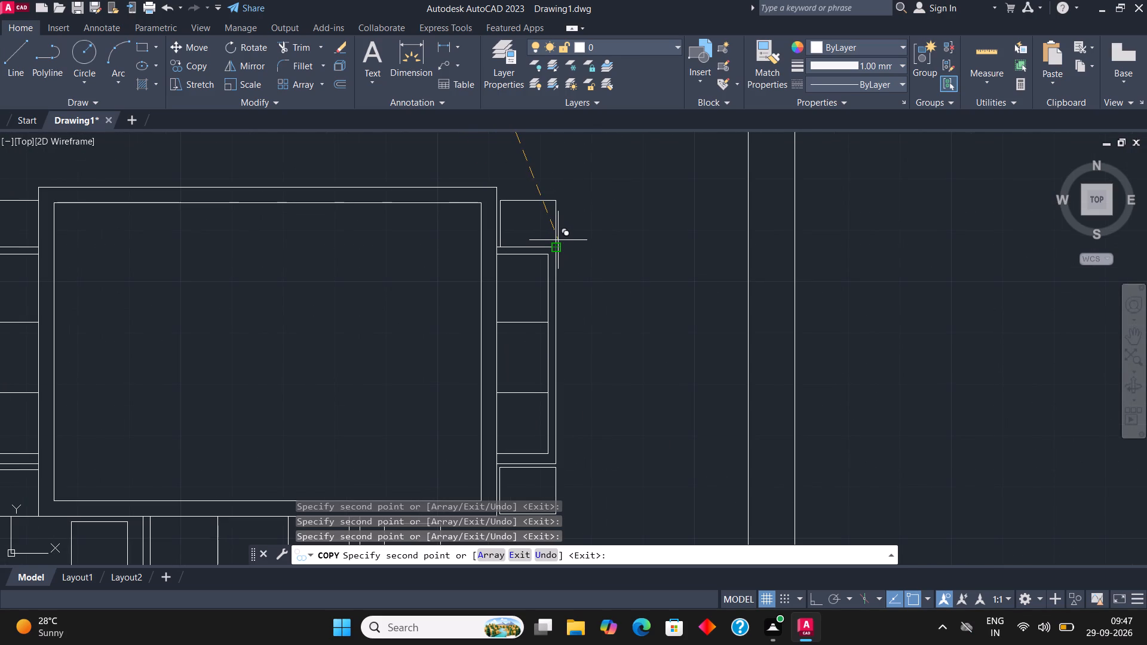
left_click(558, 239)
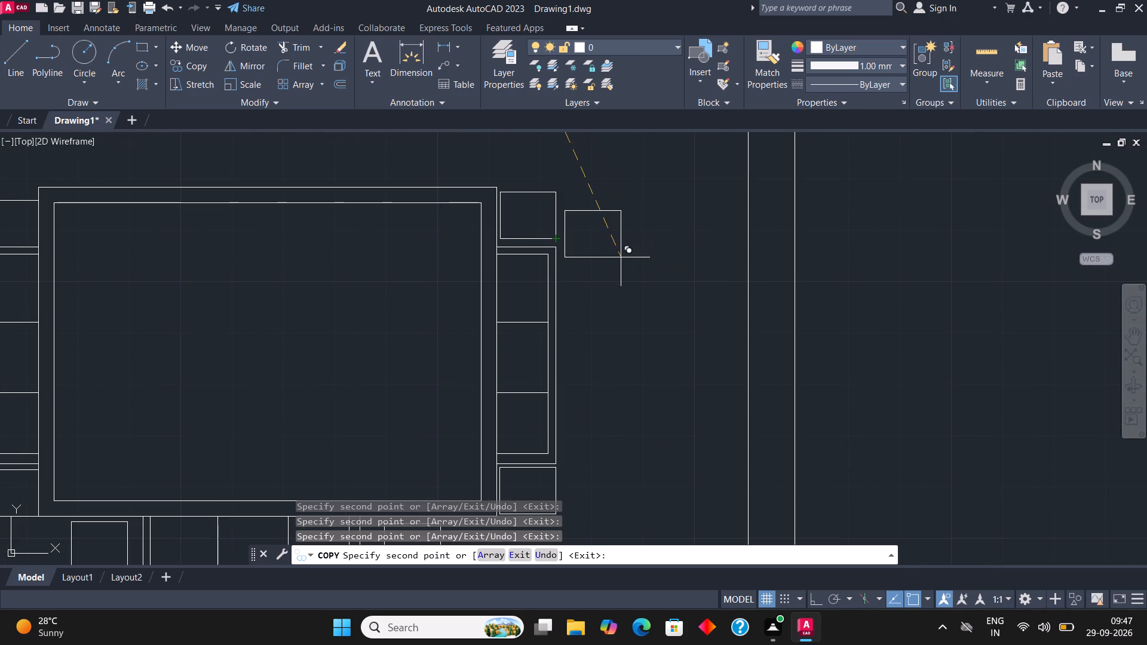
scroll(576, 311, "down", 2)
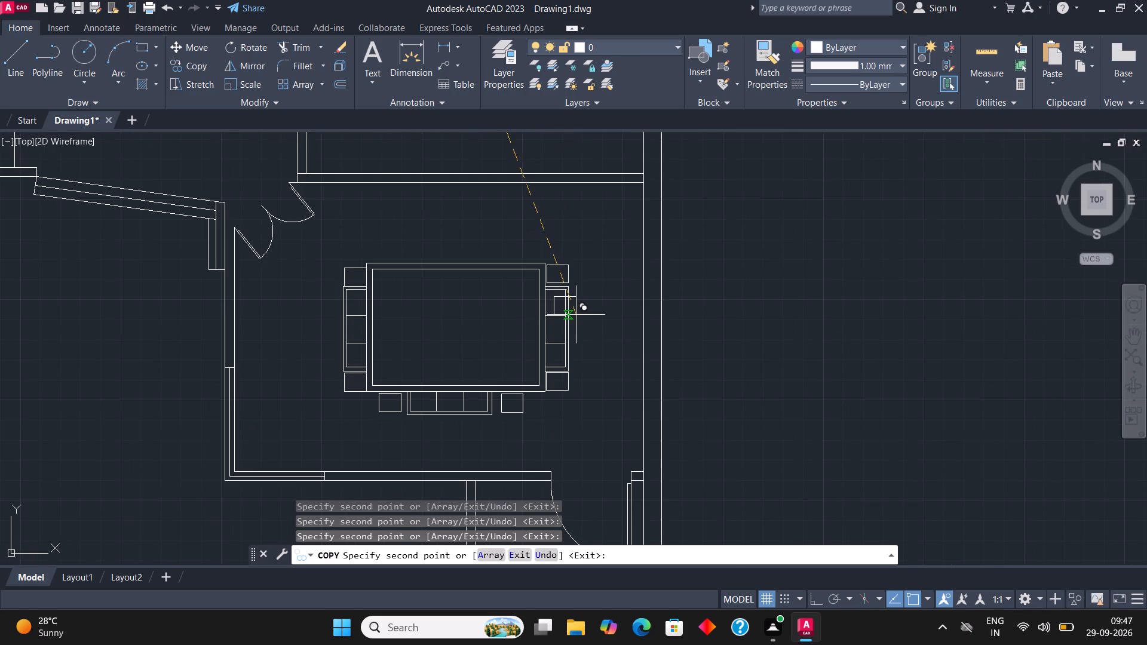
key("Escape")
Move the bottom sofa and its two flanking square seats together slightly right to centre them below the lower-right room's table.
scroll(563, 315, "down", 1)
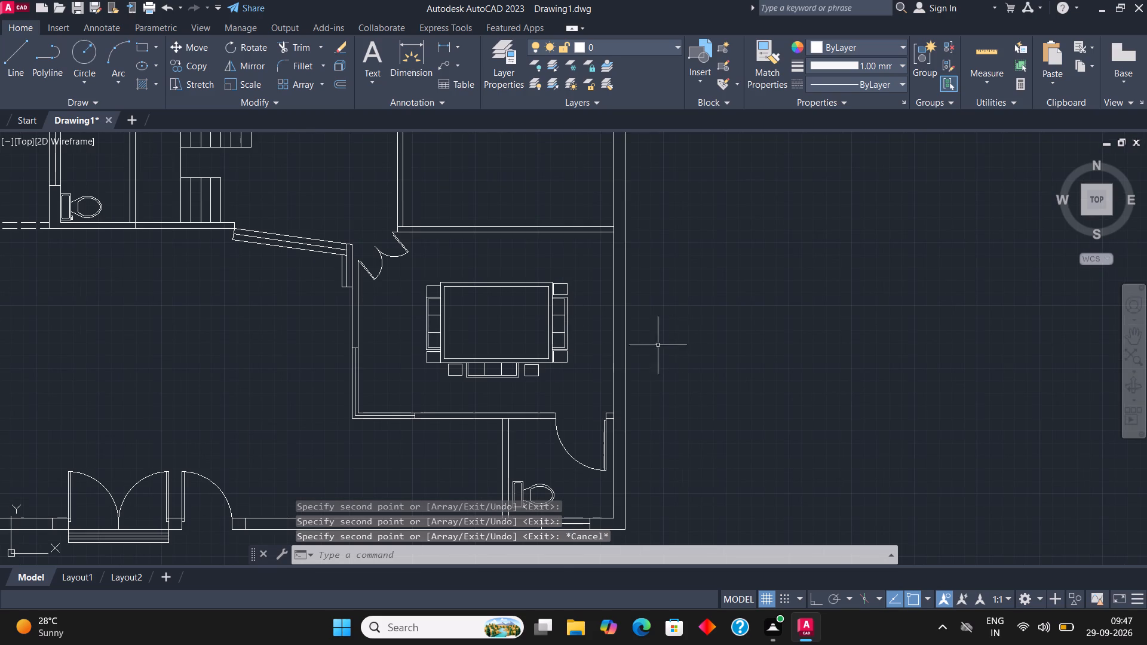
scroll(427, 351, "up", 2)
scroll(701, 434, "up", 1)
left_click(726, 428)
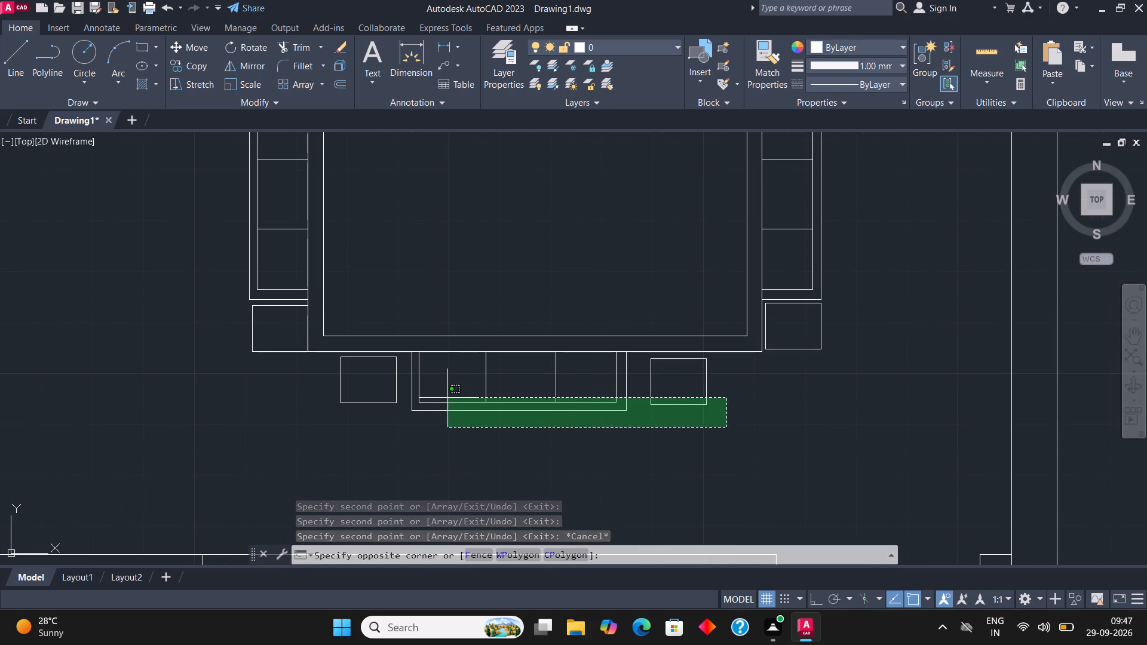
left_click(313, 361)
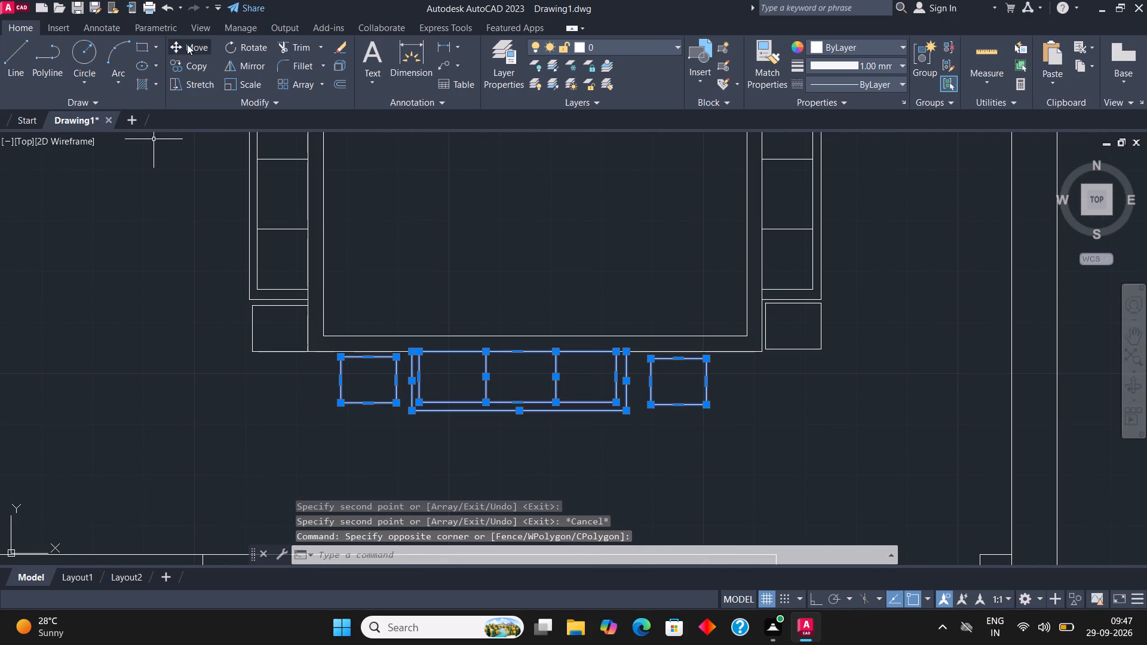
left_click(187, 44)
left_click(413, 355)
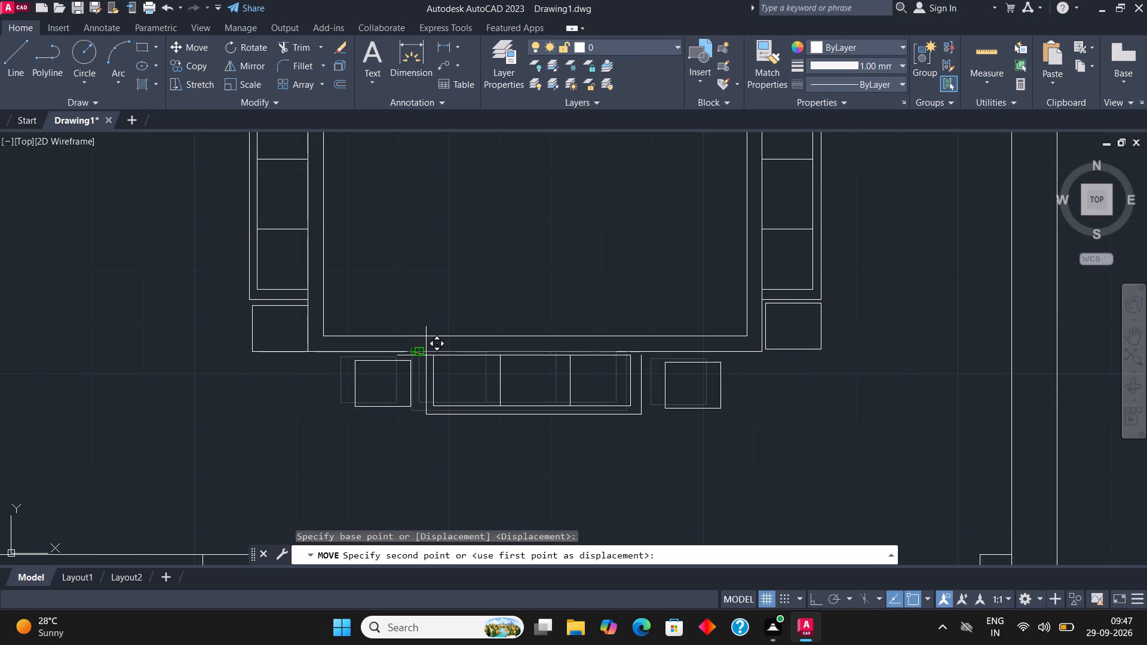
left_click(424, 354)
Save the drawing as 3BHK in the Documents folder, in AutoCAD 2018 Drawing format.
scroll(459, 387, "down", 2)
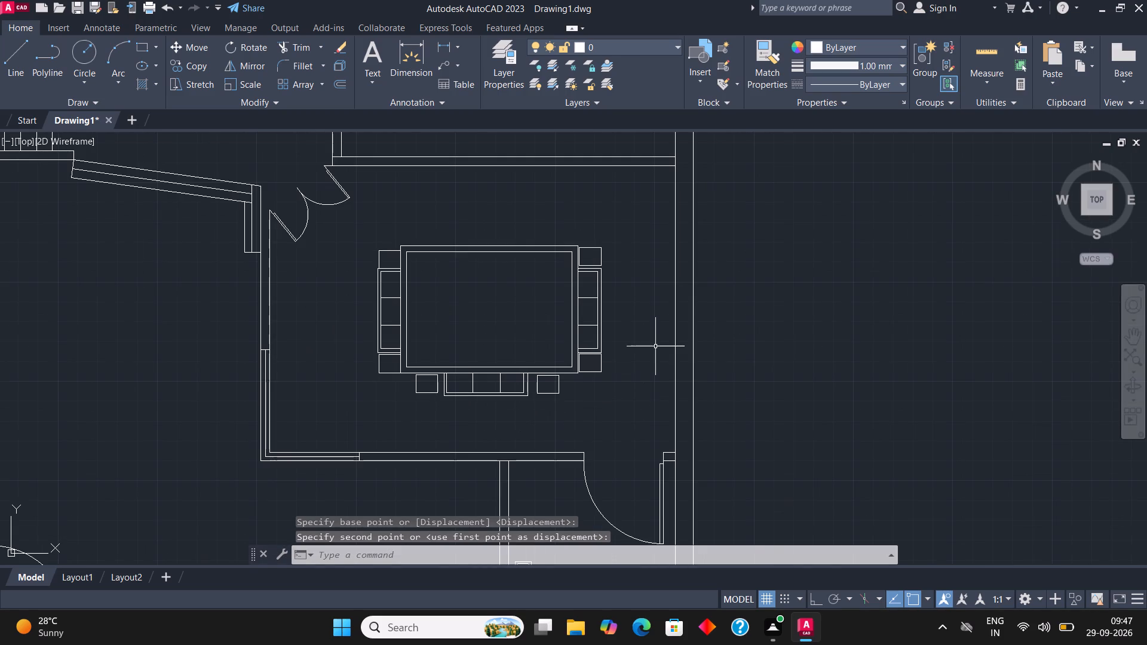
scroll(393, 329, "down", 2)
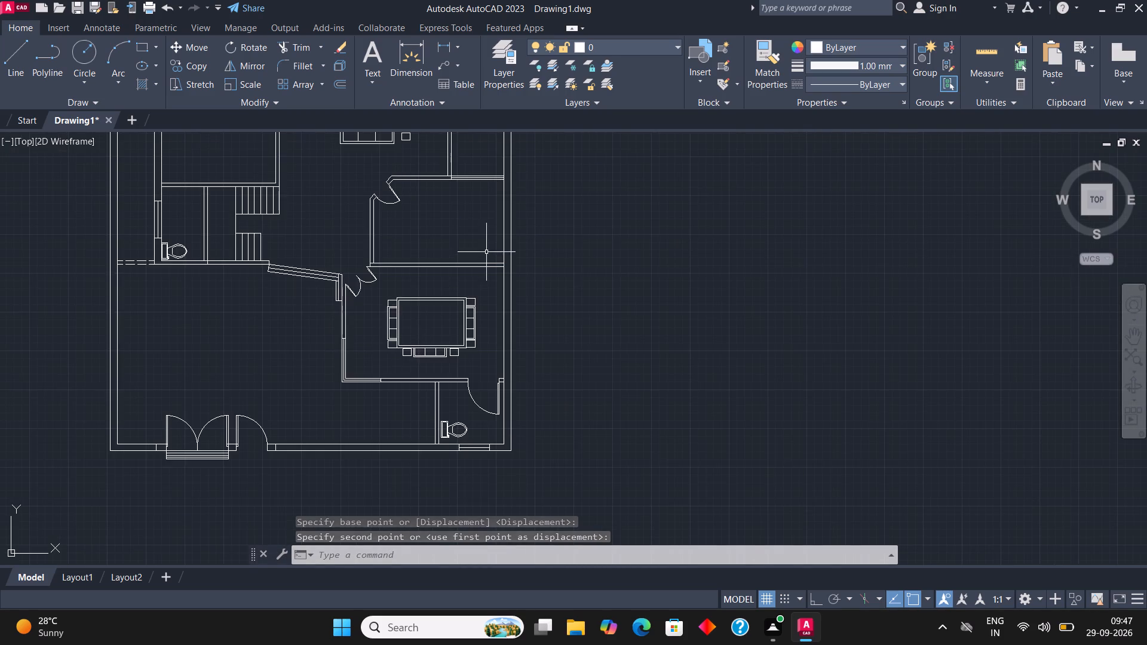
scroll(477, 254, "up", 2)
scroll(418, 322, "down", 3)
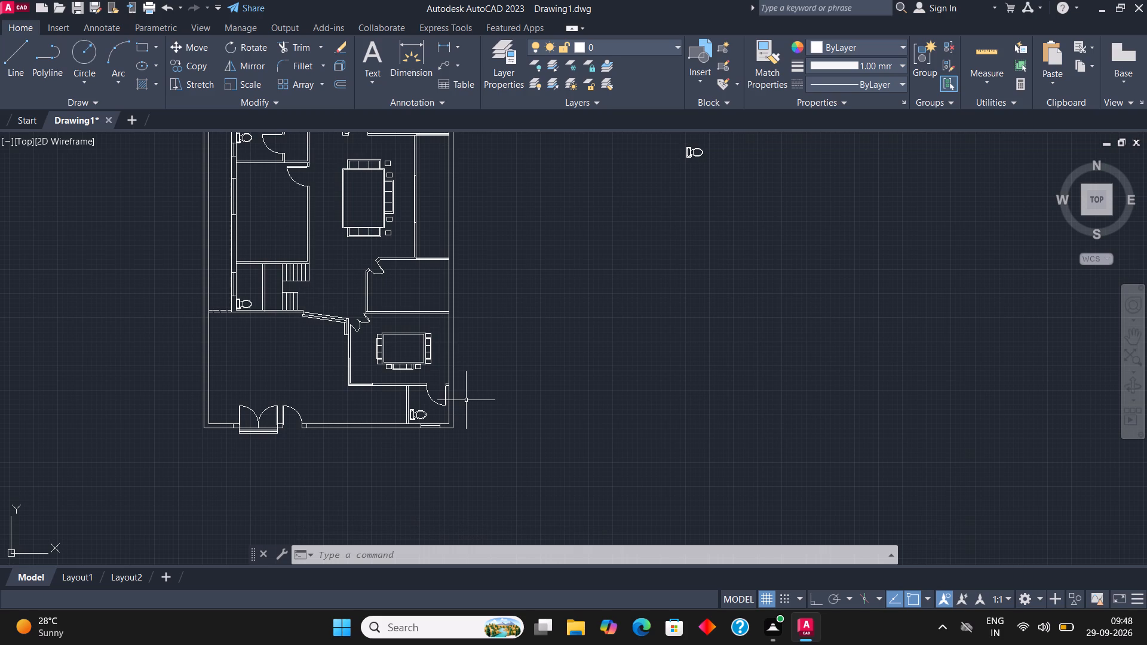
left_click(11, 10)
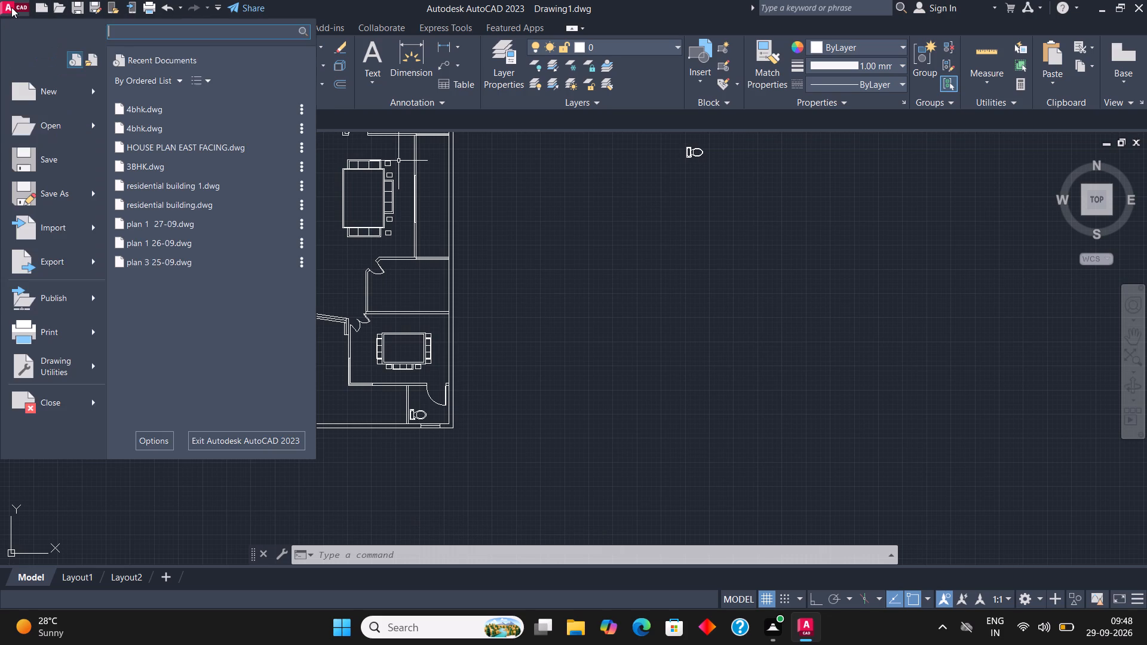
left_click(39, 172)
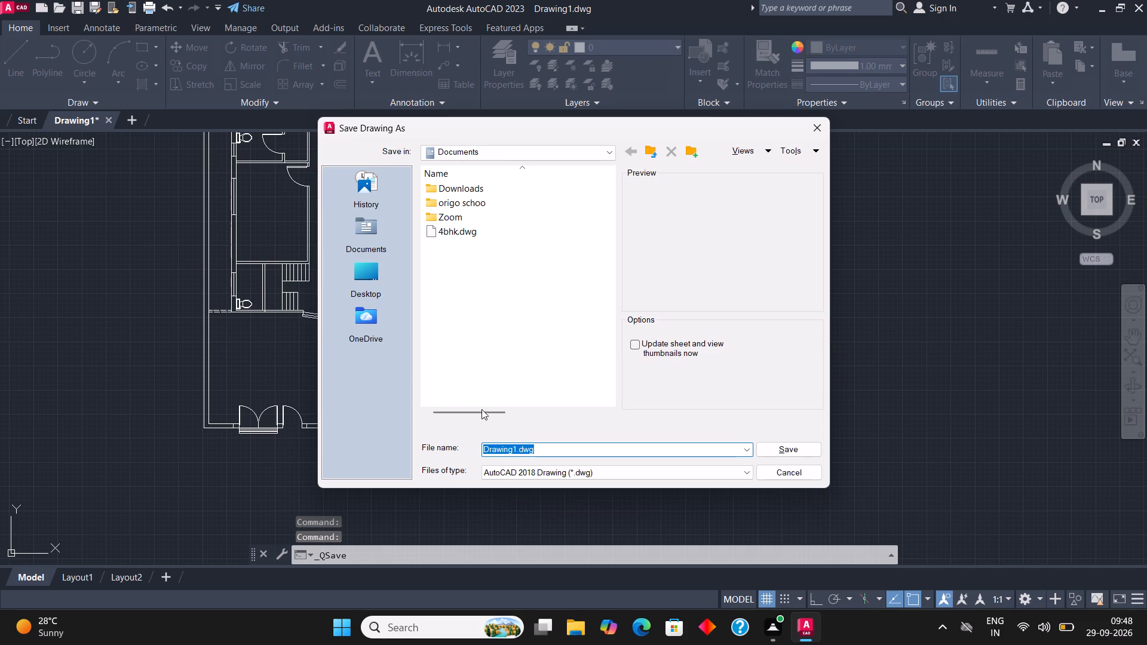
key("3")
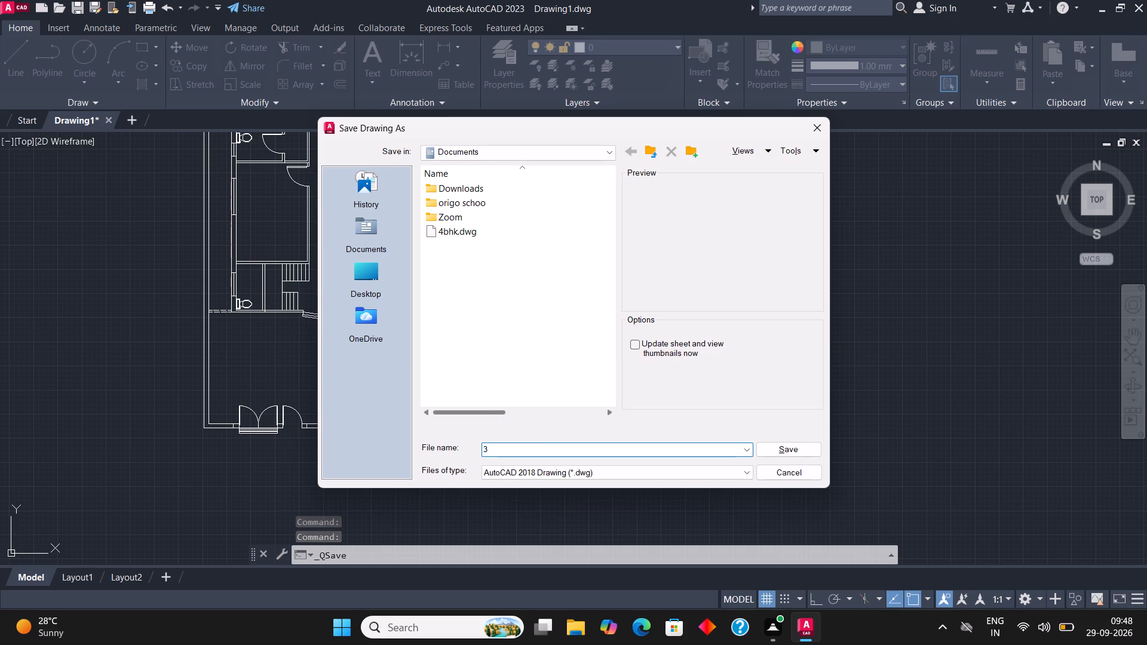
type("BHK")
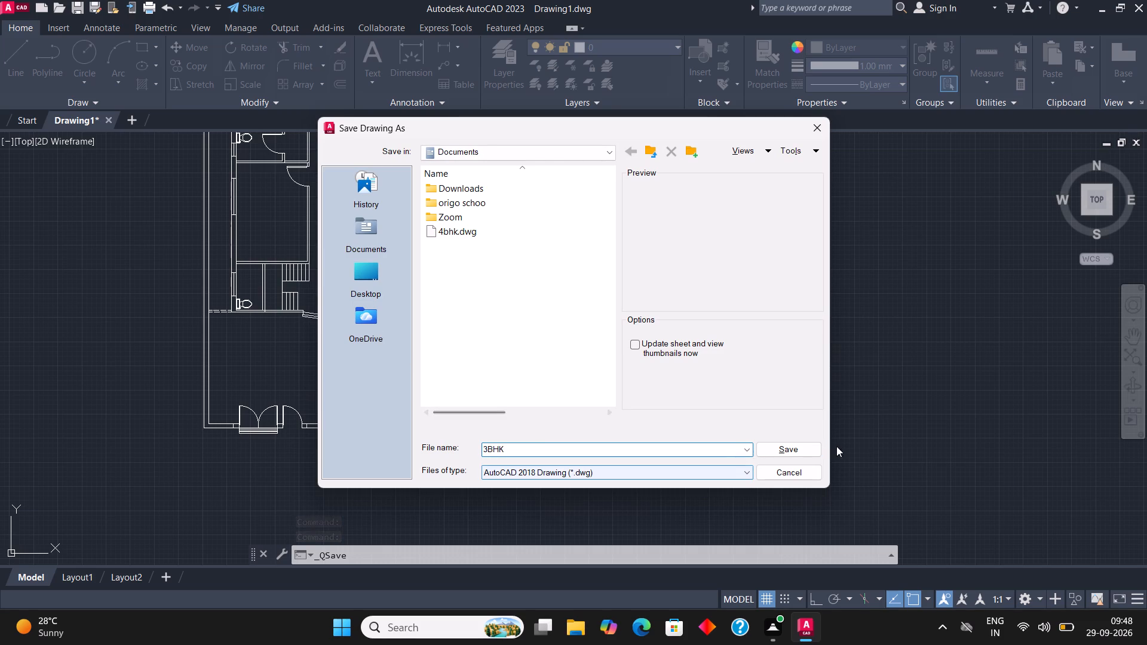
left_click(789, 448)
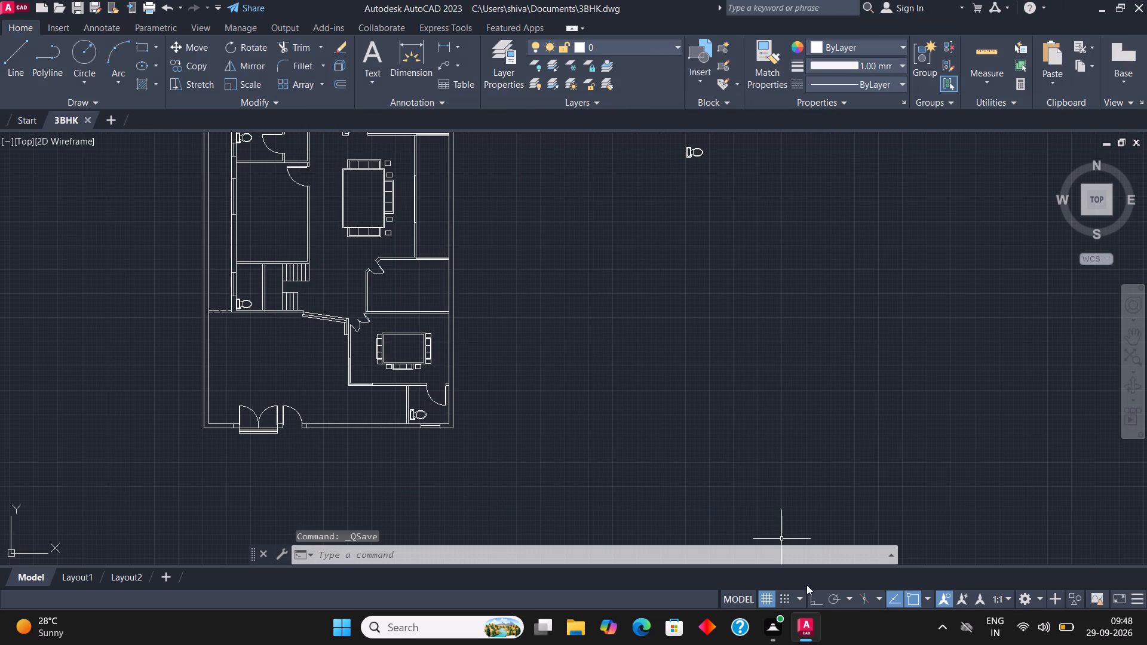
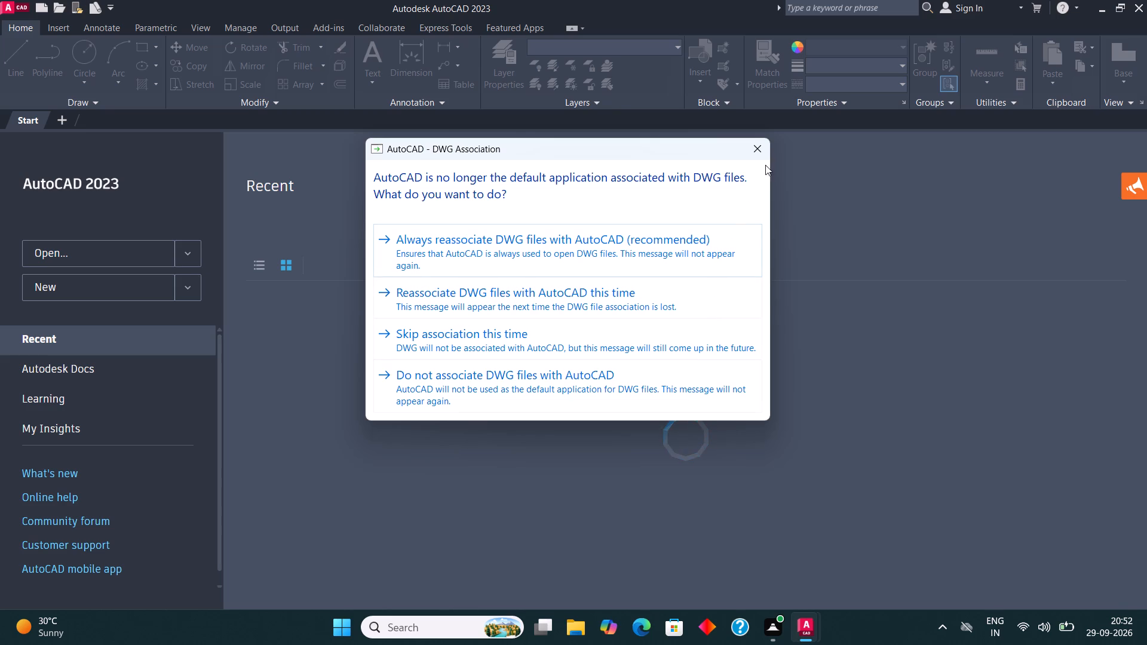
Dismiss the DWG association prompt without choosing an option and open the recent drawing 3BHK.dwg.
left_click(763, 150)
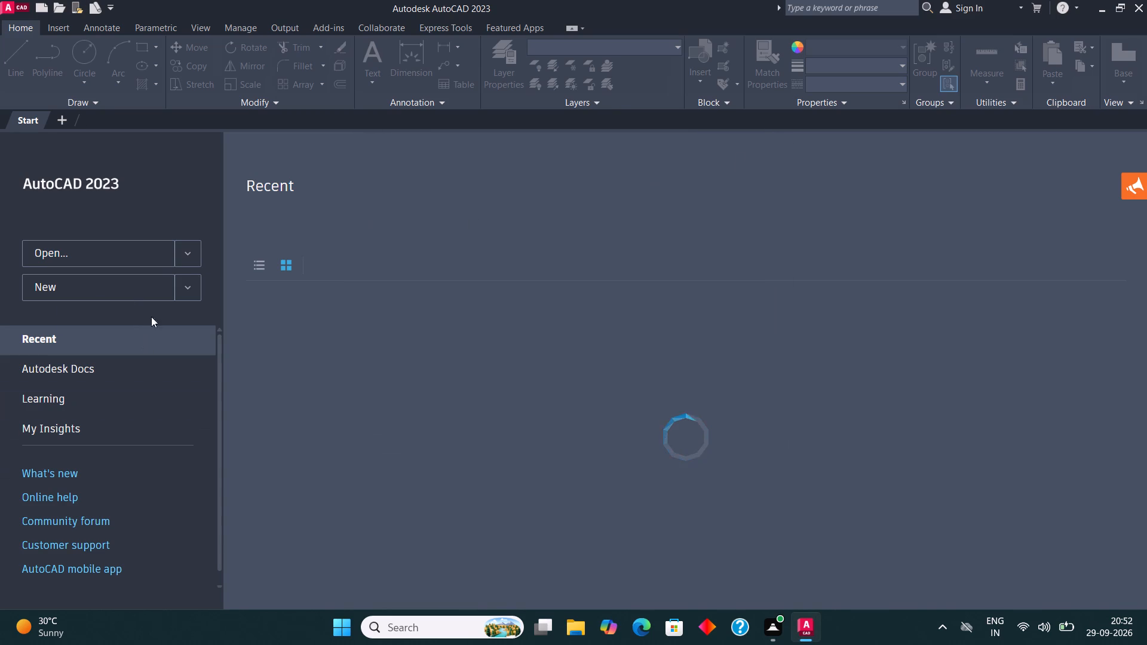
left_click(148, 252)
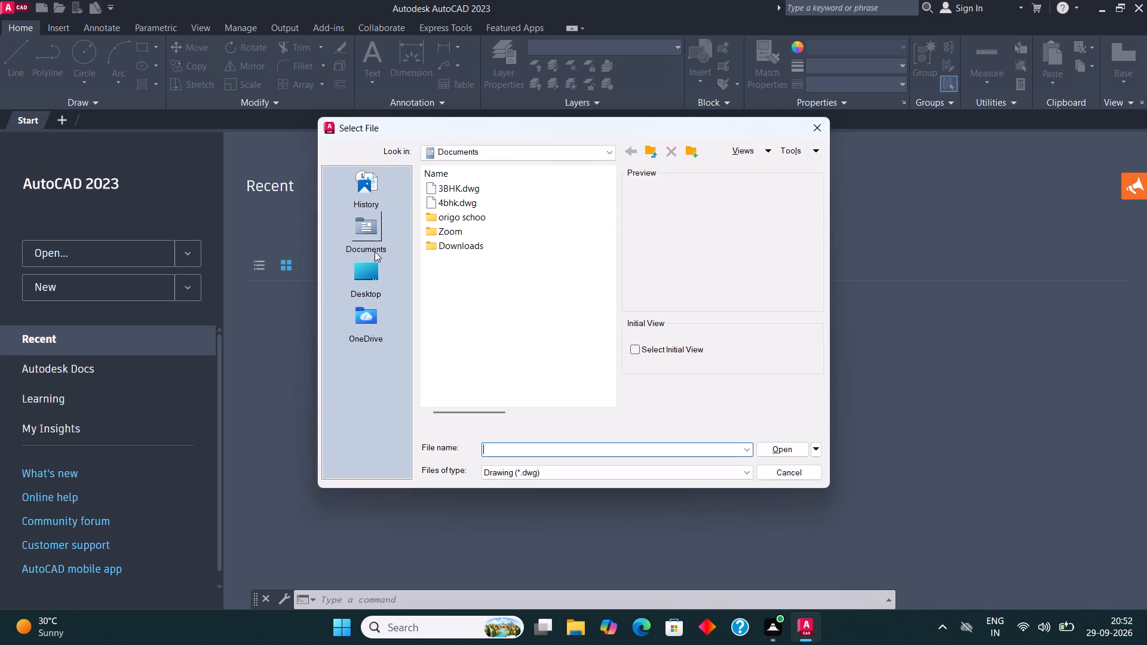
left_click(815, 134)
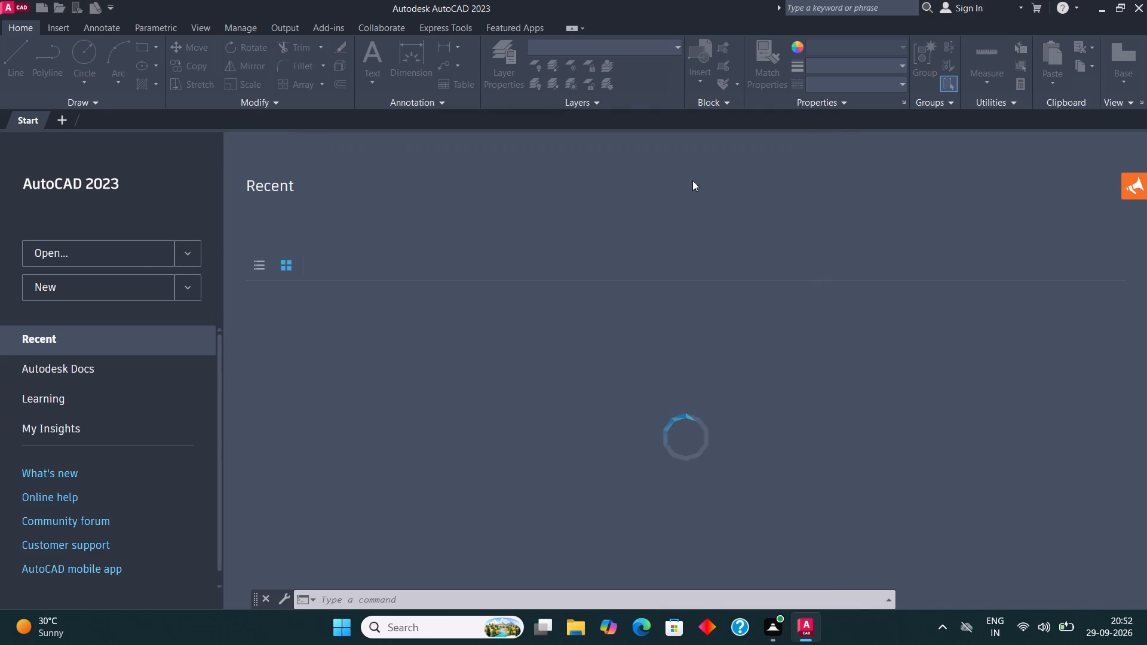
left_click(312, 361)
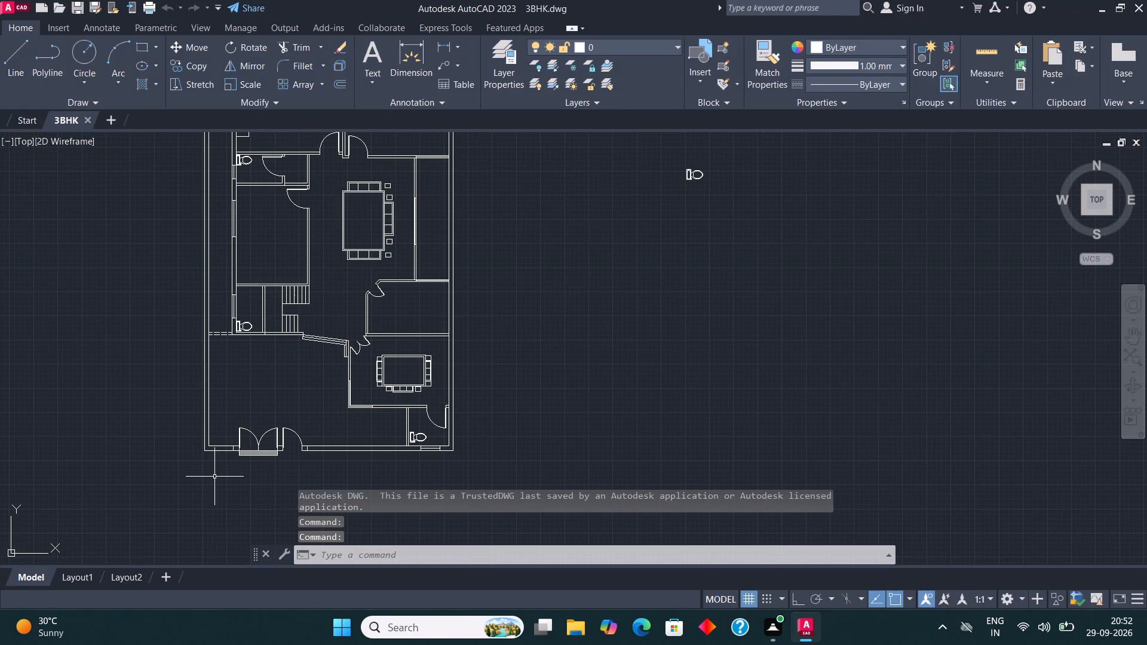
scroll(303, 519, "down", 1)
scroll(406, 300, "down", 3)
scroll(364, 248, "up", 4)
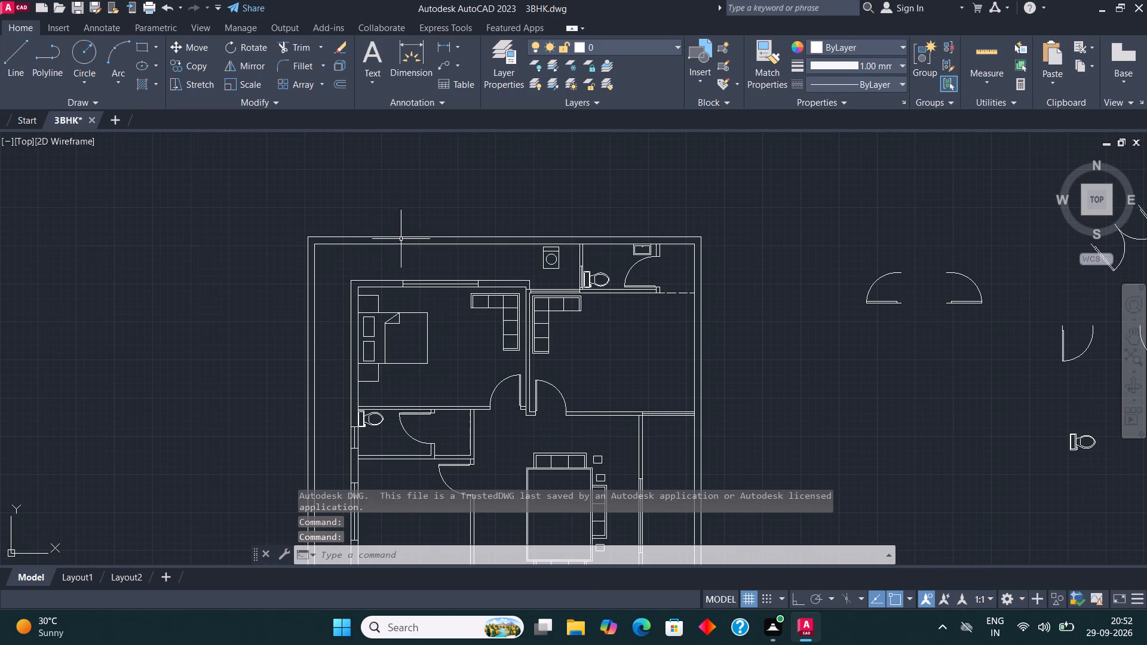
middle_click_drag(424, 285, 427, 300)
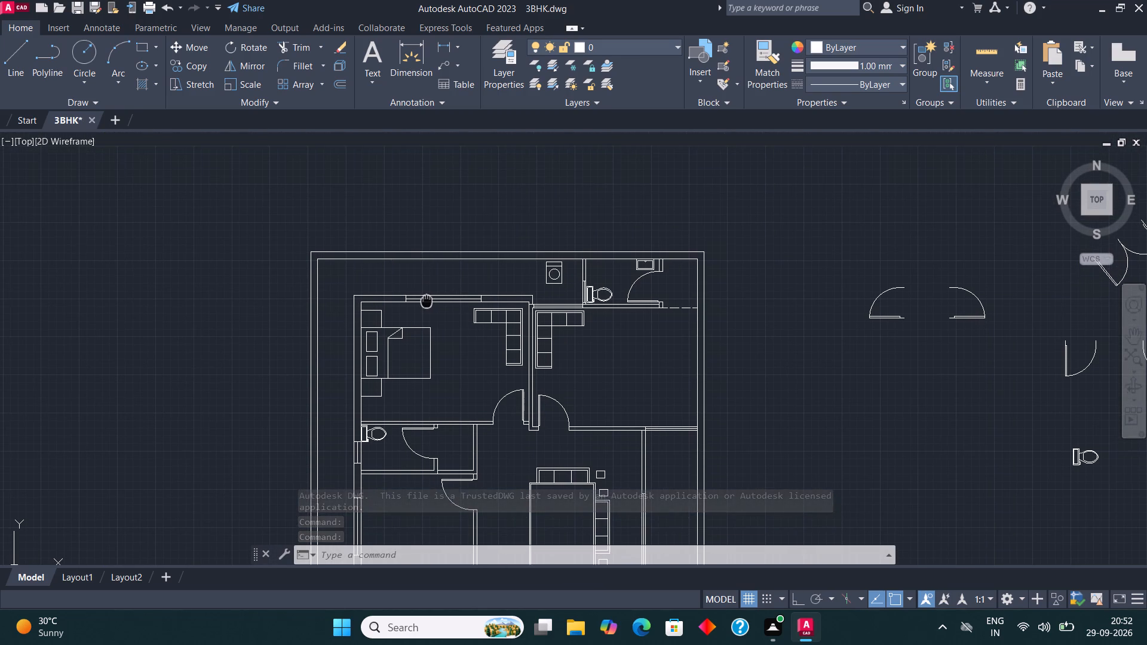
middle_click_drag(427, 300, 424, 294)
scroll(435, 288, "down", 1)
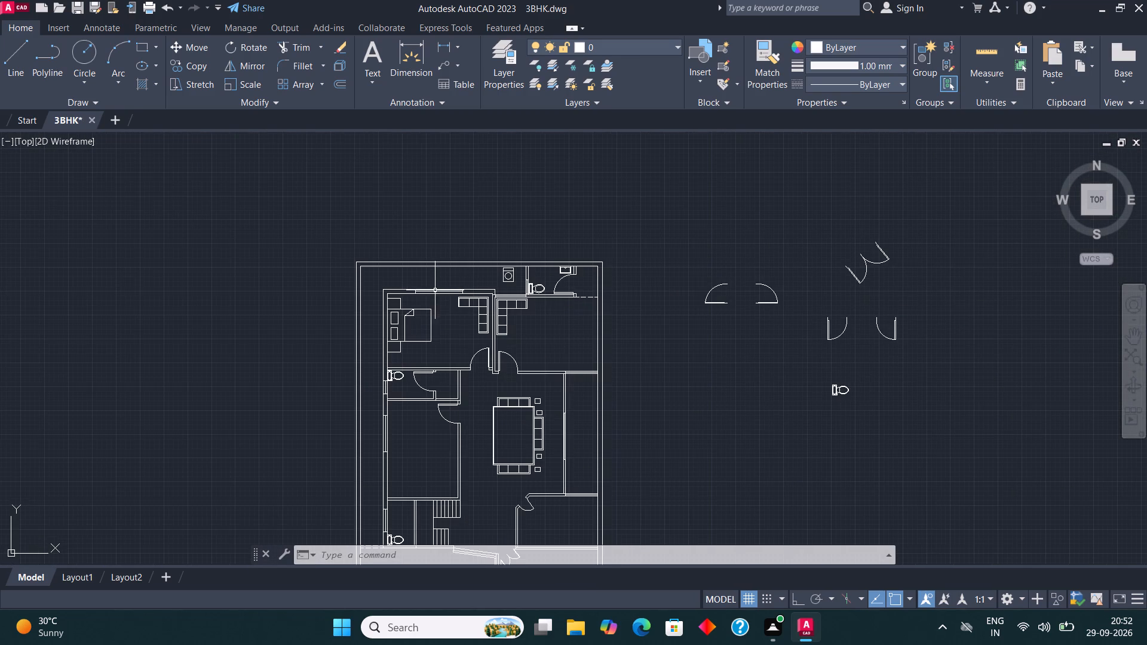
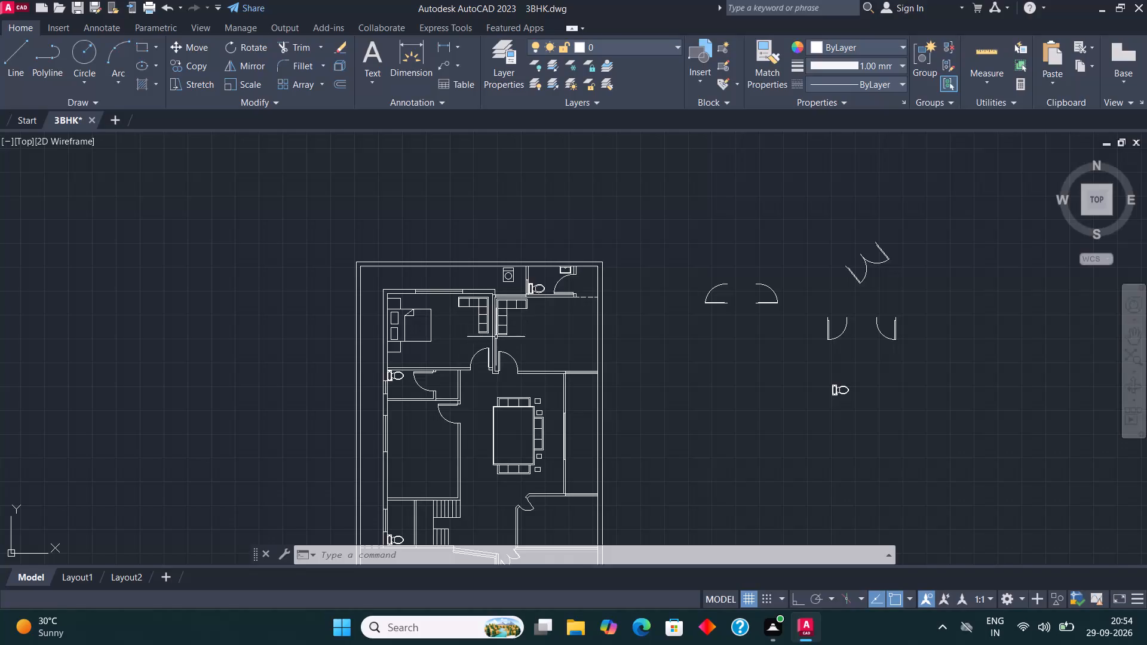
Copy the bed with side tables from the plan's upper-left bedroom to empty space beyond the loose door and toilet symbols.
scroll(441, 315, "up", 3)
scroll(412, 370, "down", 1)
left_click(408, 434)
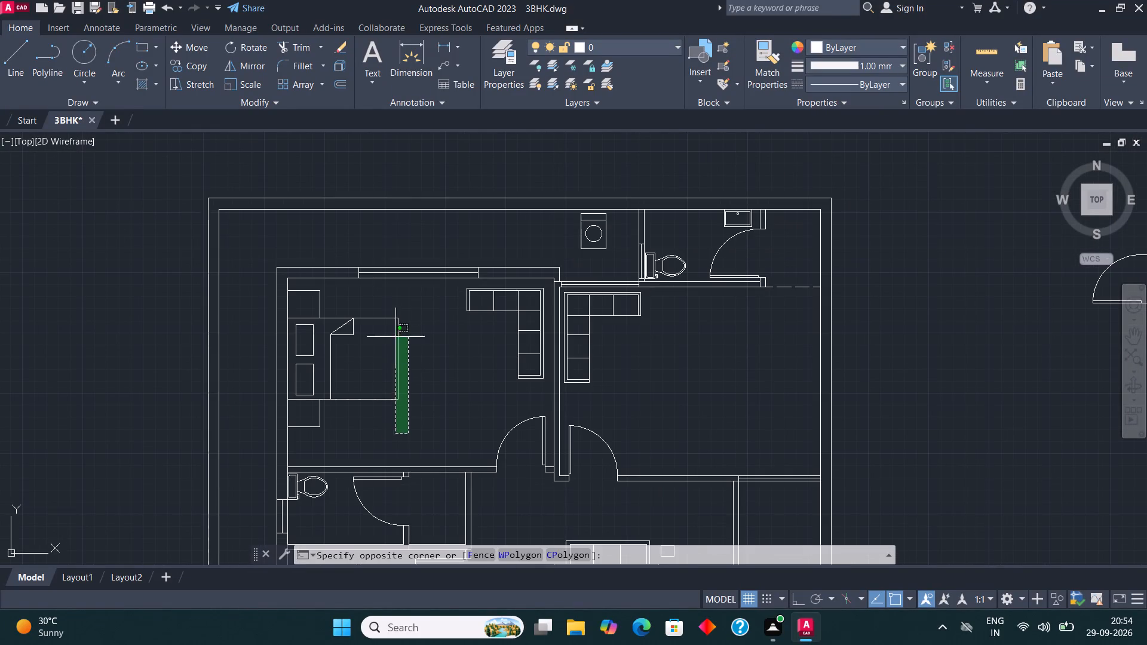
left_click(299, 296)
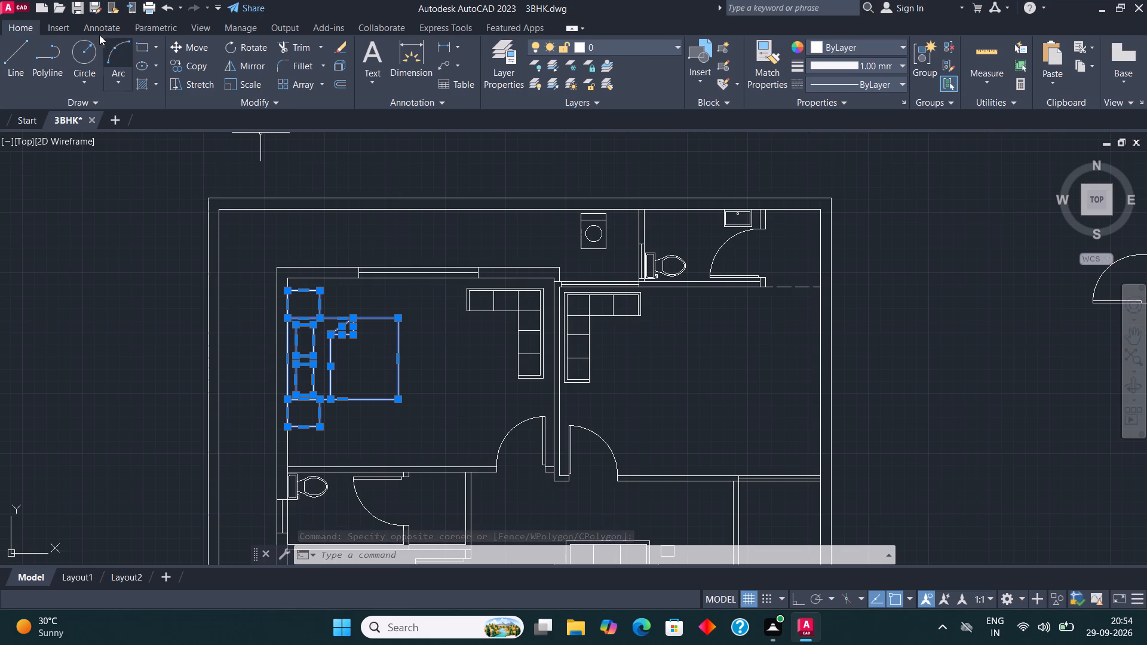
left_click(204, 64)
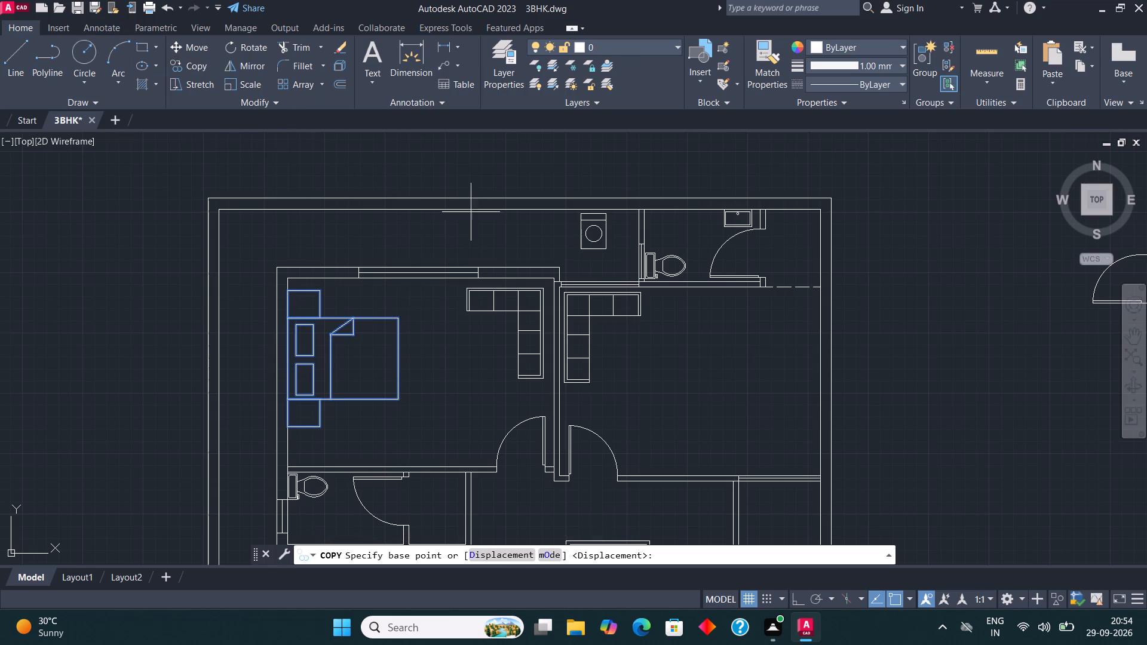
left_click(385, 349)
scroll(336, 357, "down", 5)
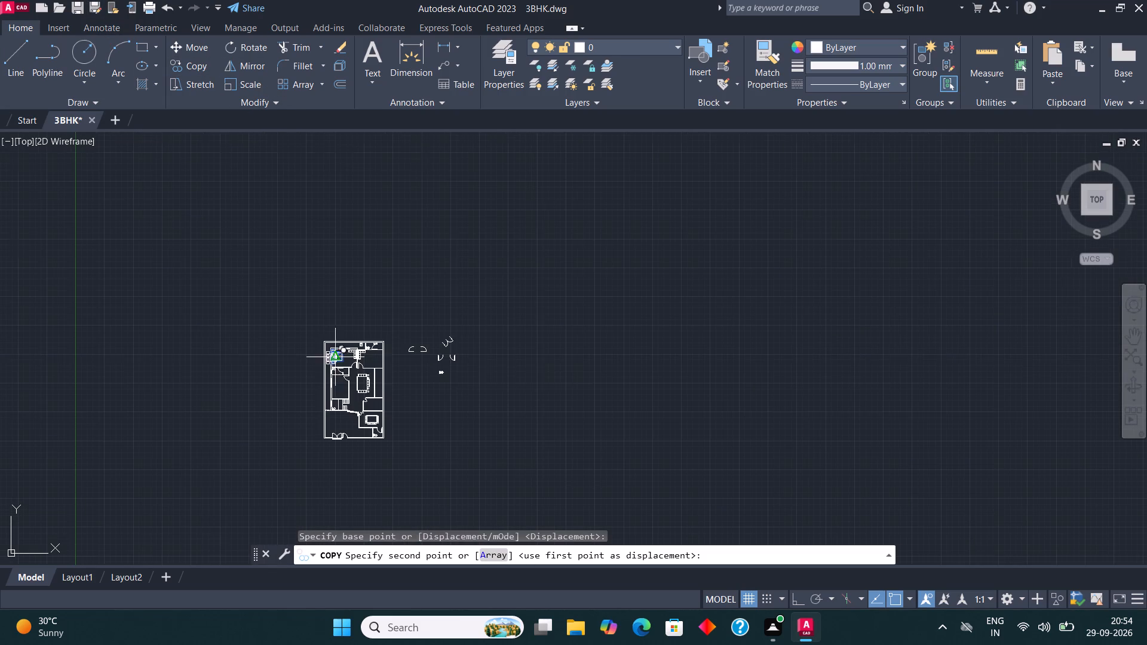
scroll(491, 372, "up", 4)
left_click(482, 348)
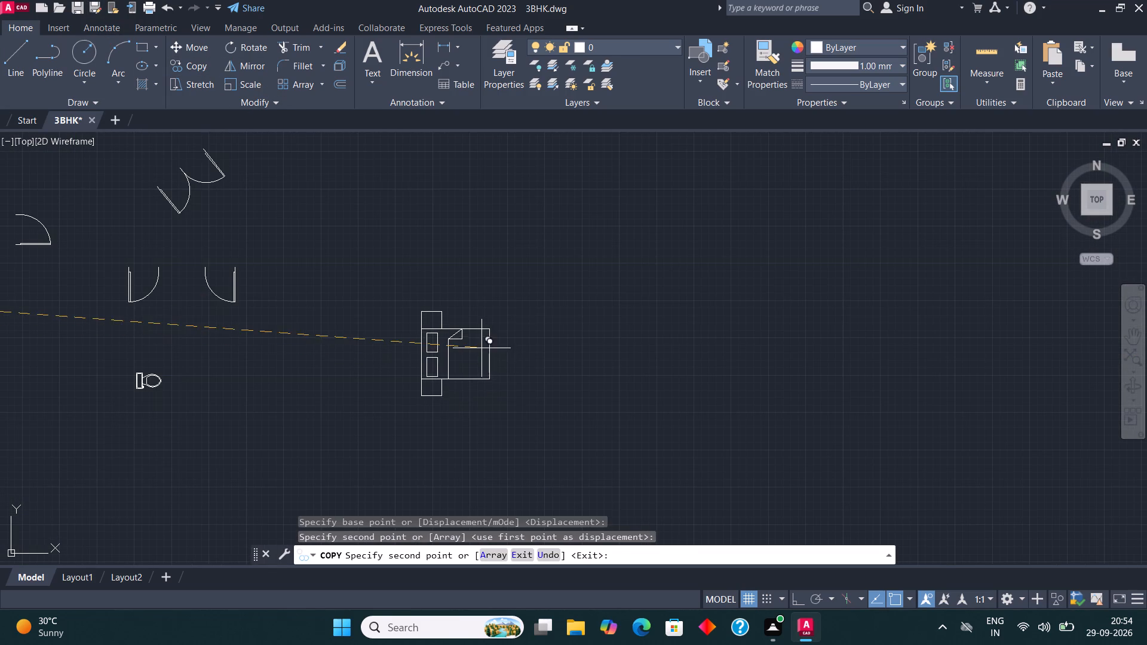
key("space")
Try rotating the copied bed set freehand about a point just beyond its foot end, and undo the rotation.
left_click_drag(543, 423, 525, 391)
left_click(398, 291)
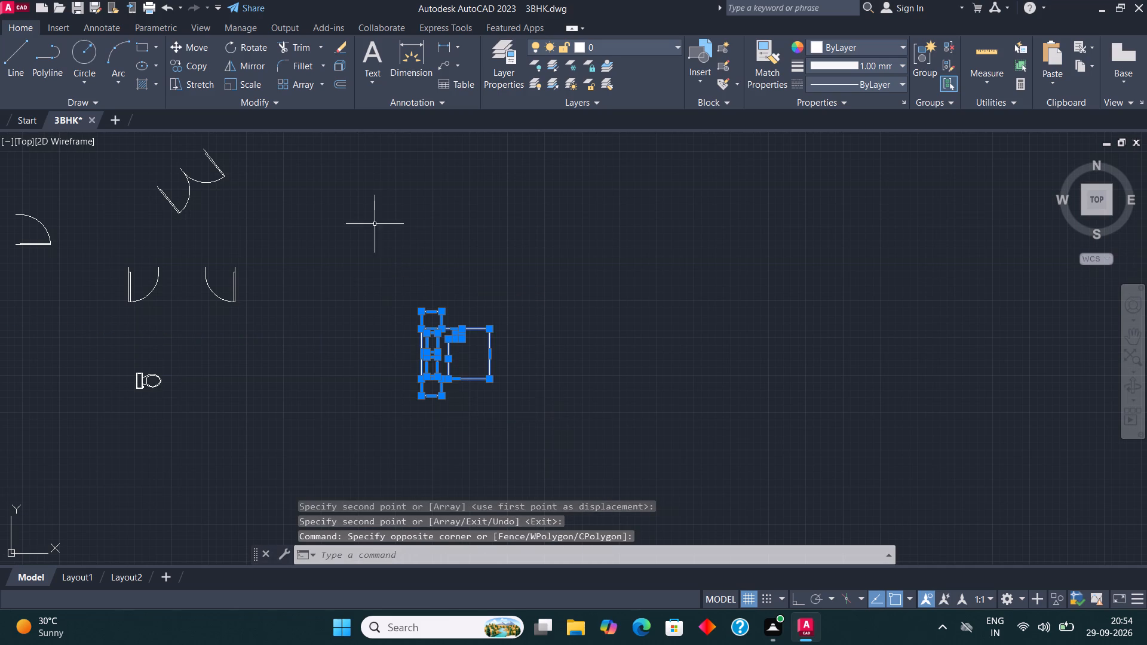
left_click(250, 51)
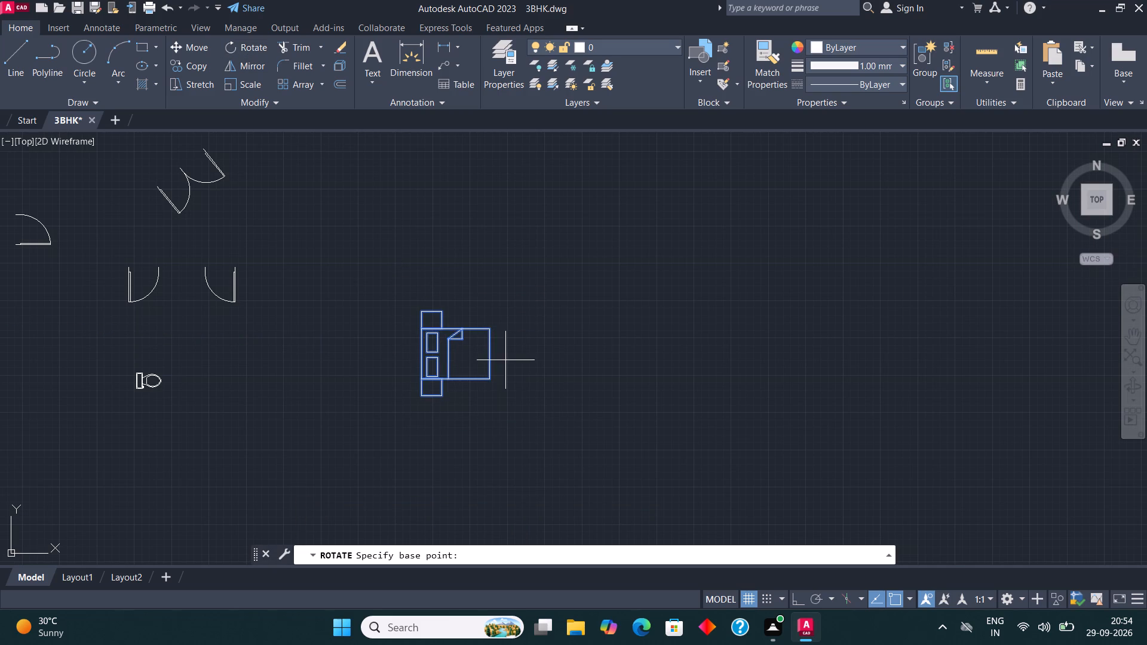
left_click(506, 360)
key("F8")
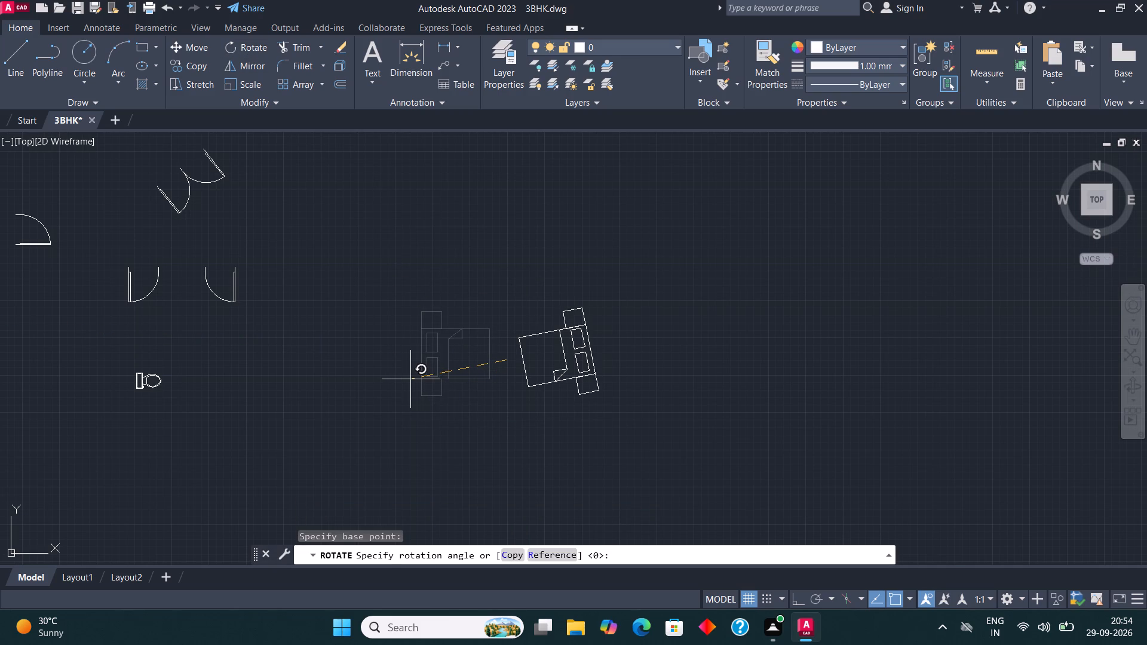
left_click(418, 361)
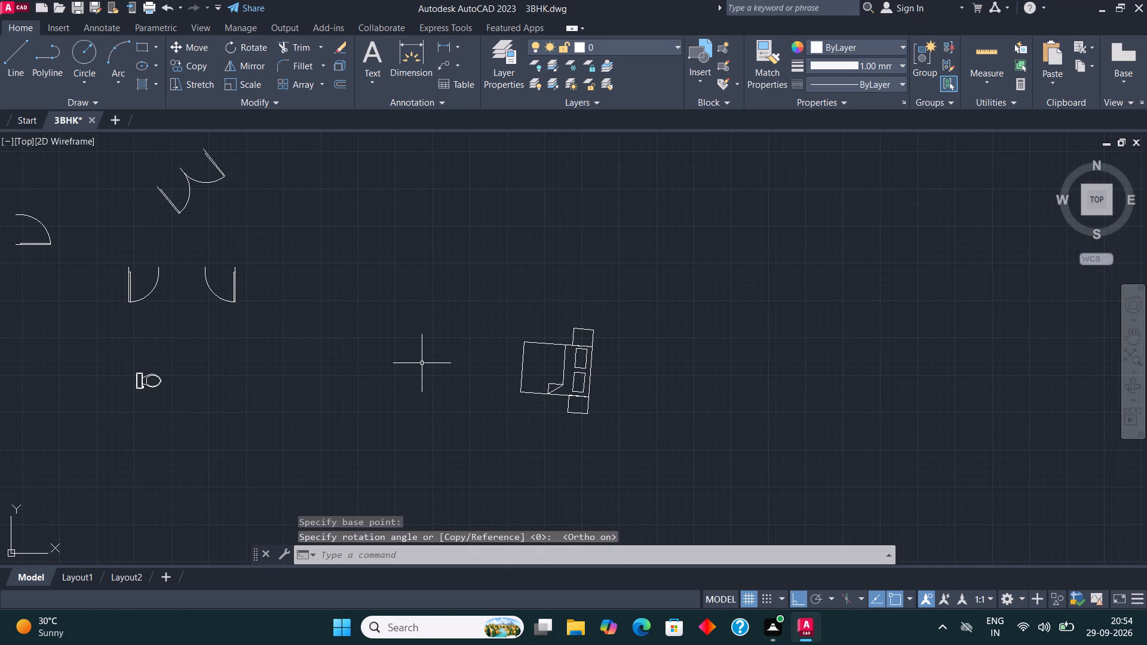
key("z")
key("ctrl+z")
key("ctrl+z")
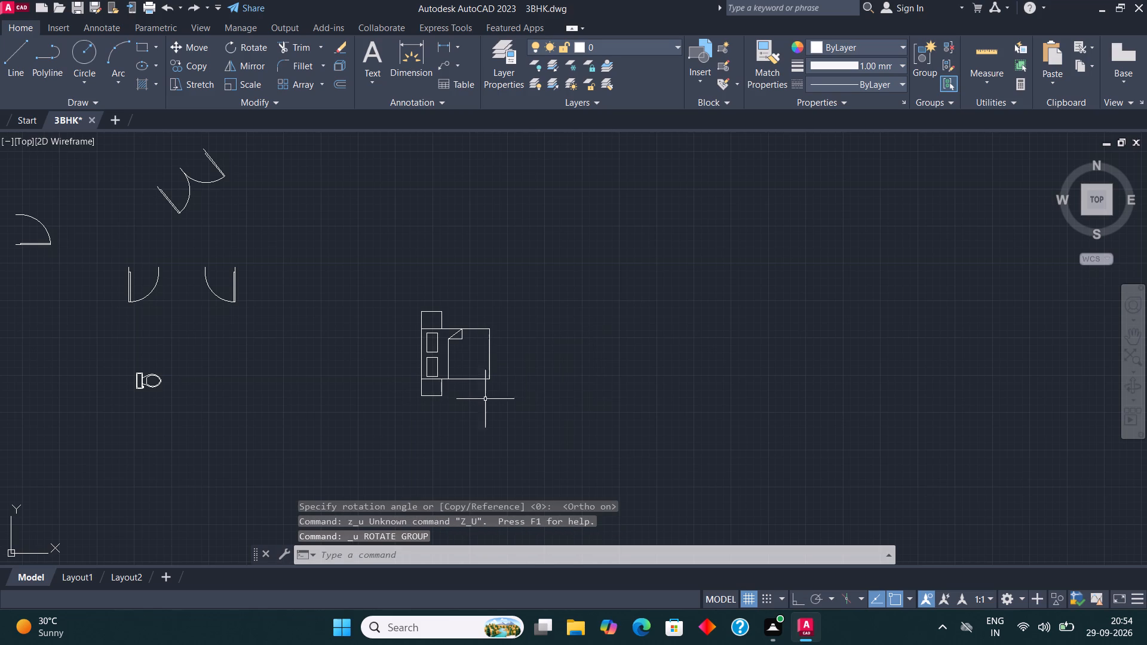
Rotate the copied bed set 180° about a point just beyond its foot end, using orthogonal constraint.
left_click_drag(524, 423, 524, 416)
left_click(357, 233)
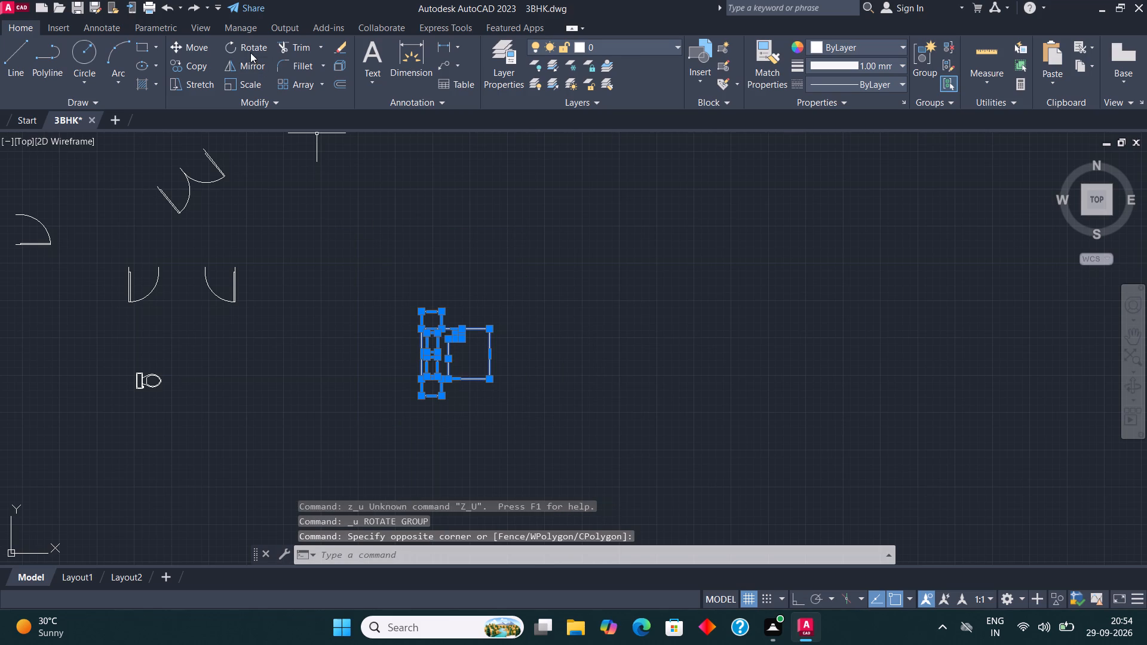
left_click(250, 53)
left_click(508, 359)
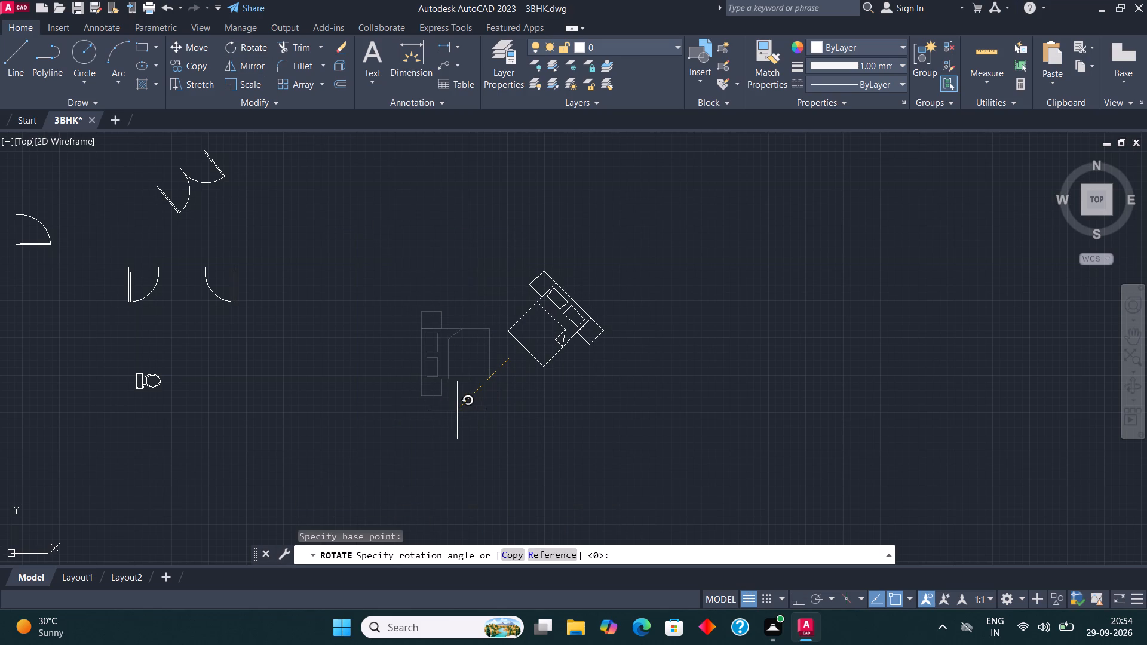
key("F8")
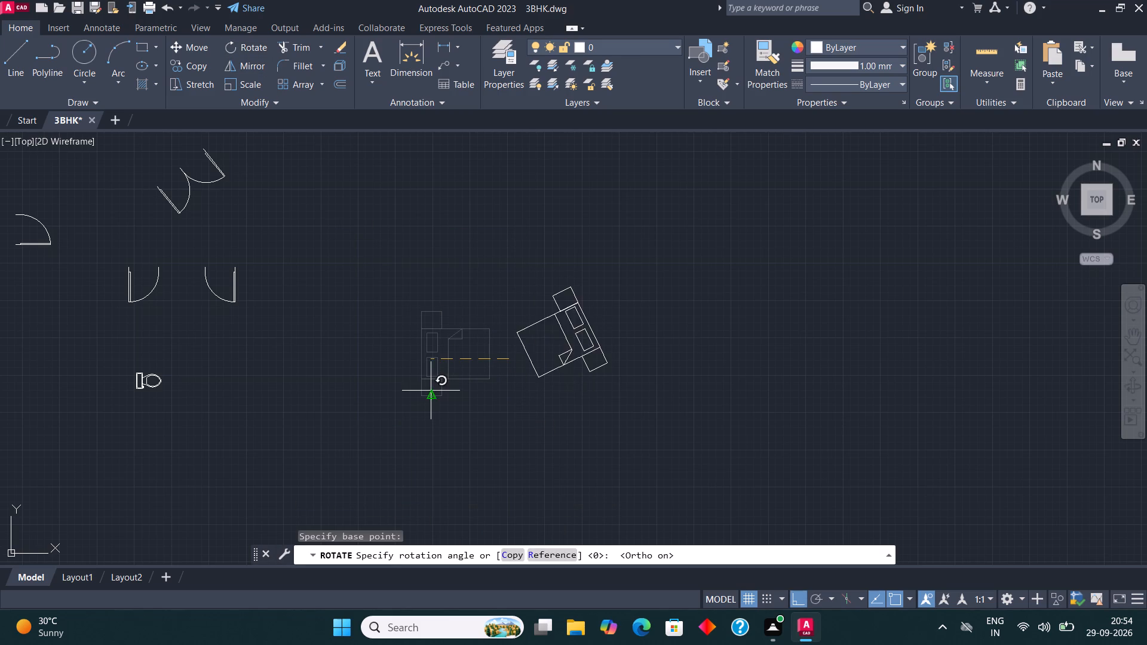
left_click(355, 368)
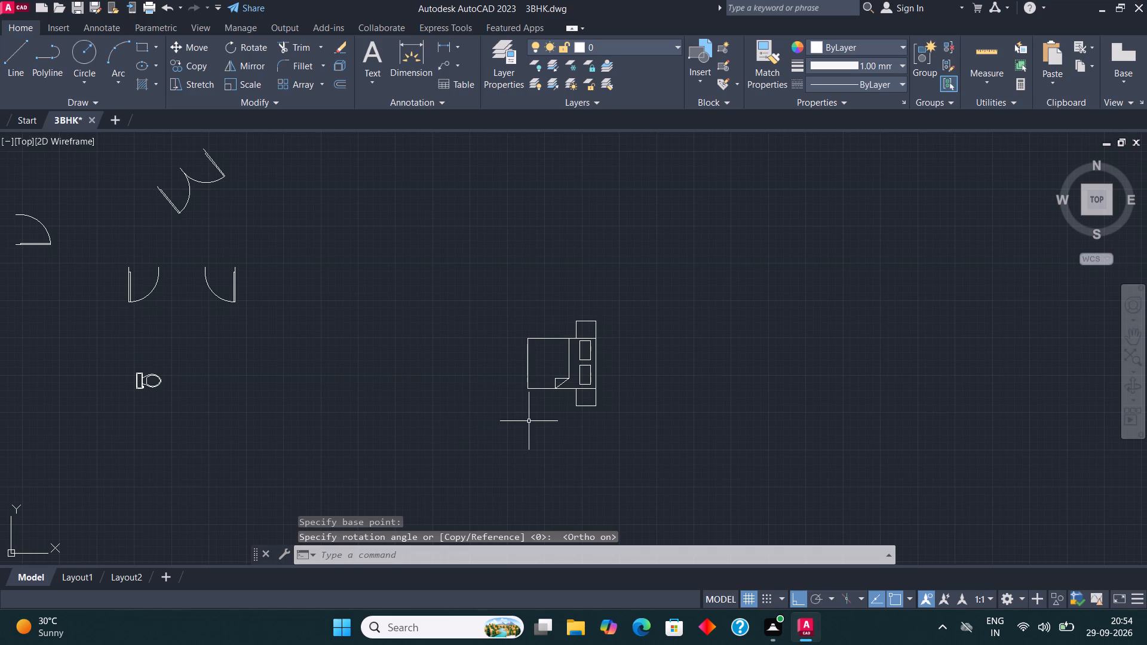
Move the rotated bed set by its upper side table's outer corner onto the upper-right bedroom's right wall.
left_click(651, 483)
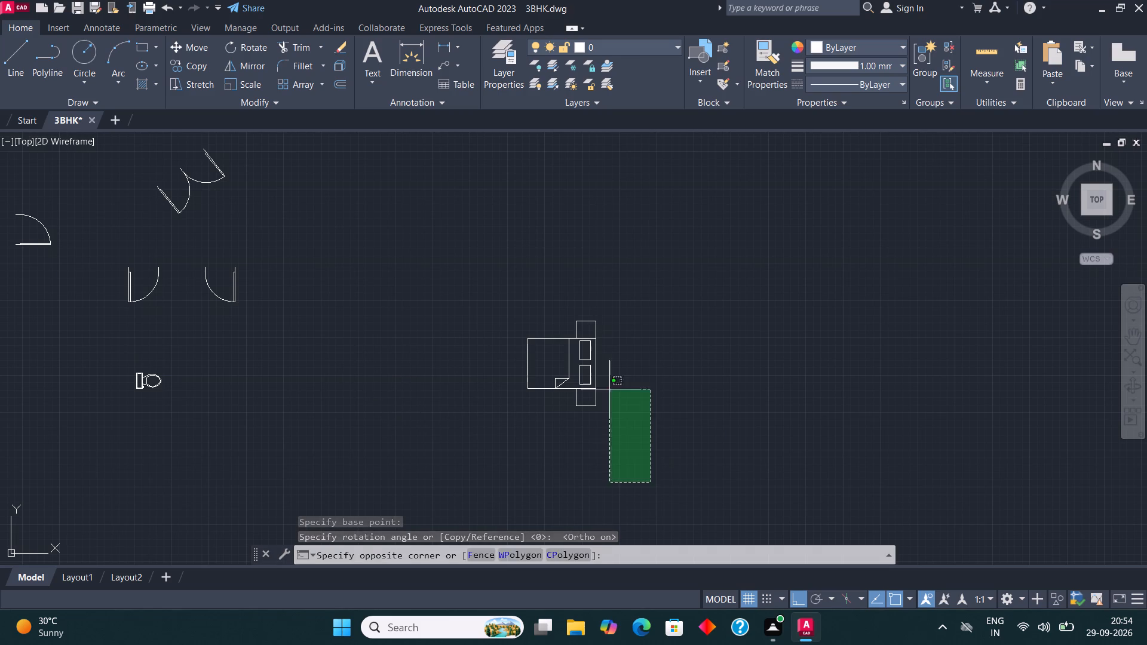
left_click(481, 237)
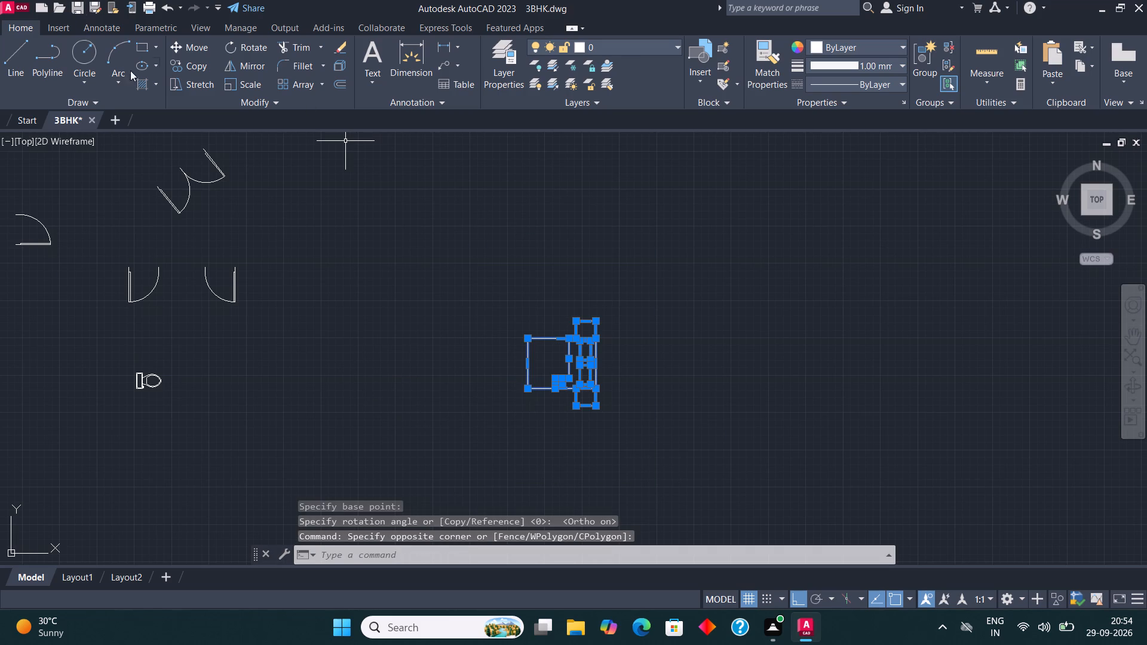
left_click(188, 45)
left_click(597, 320)
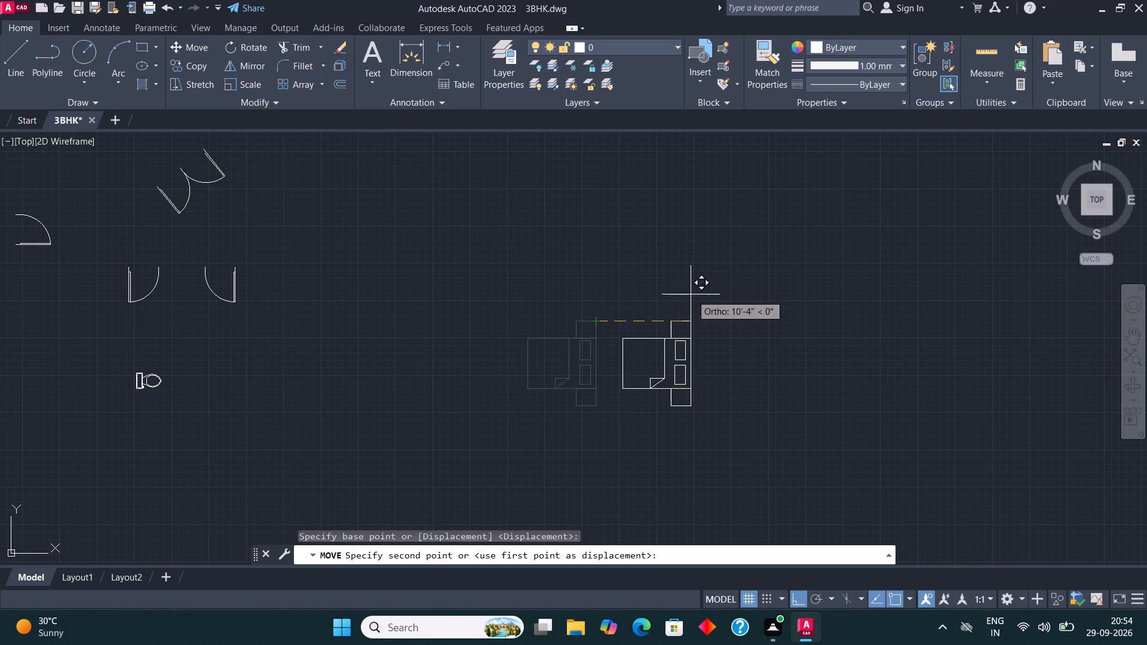
scroll(694, 314, "down", 4)
scroll(502, 309, "up", 4)
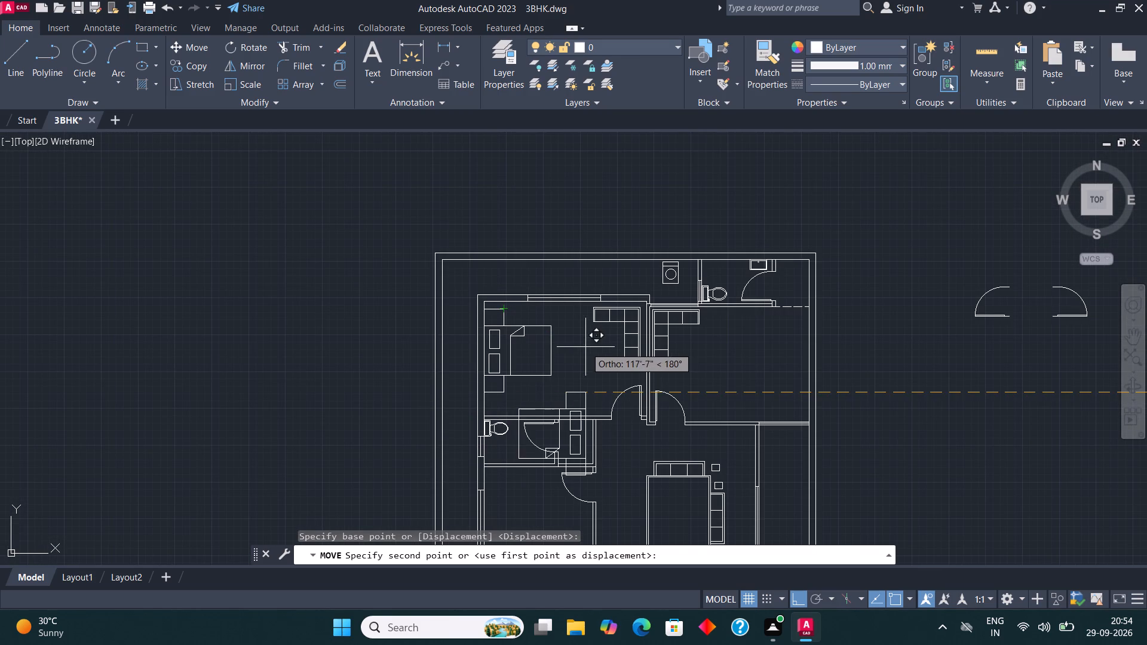
key("F8")
scroll(540, 320, "up", 5)
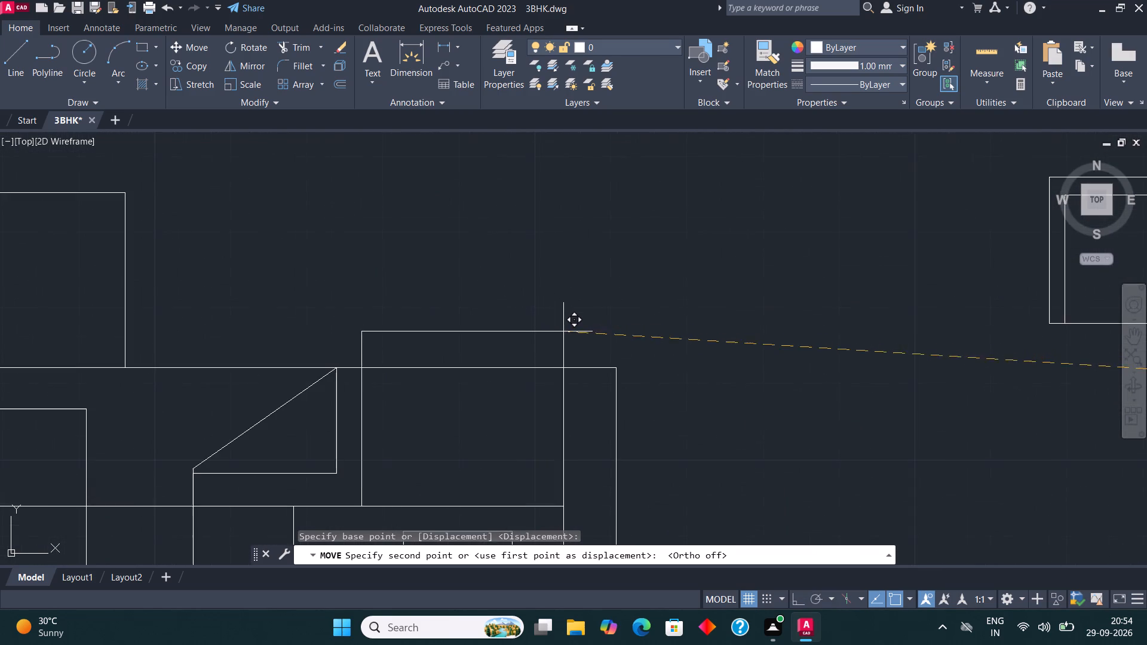
scroll(571, 216, "down", 6)
scroll(732, 236, "up", 5)
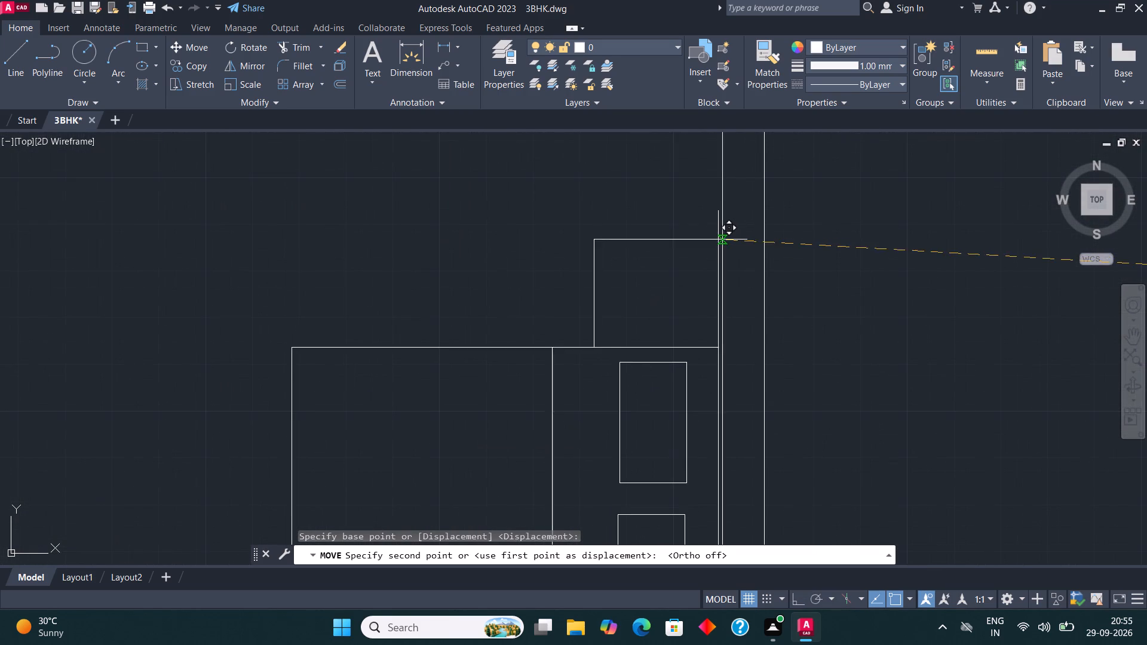
scroll(719, 234, "down", 3)
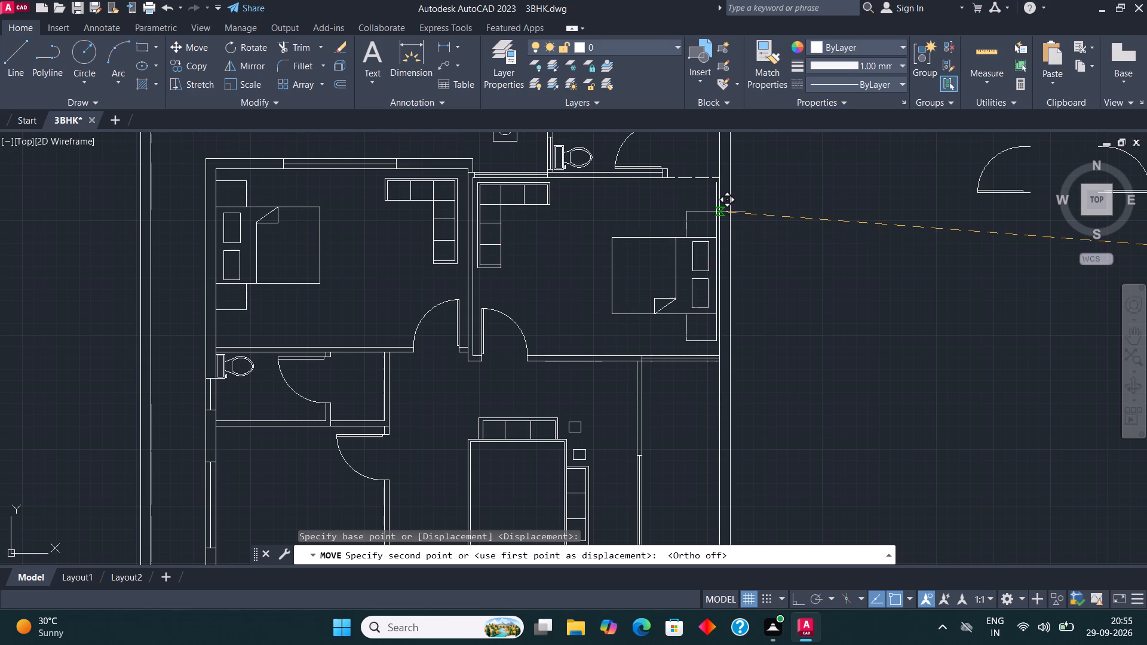
left_click(716, 211)
type("n")
key("space")
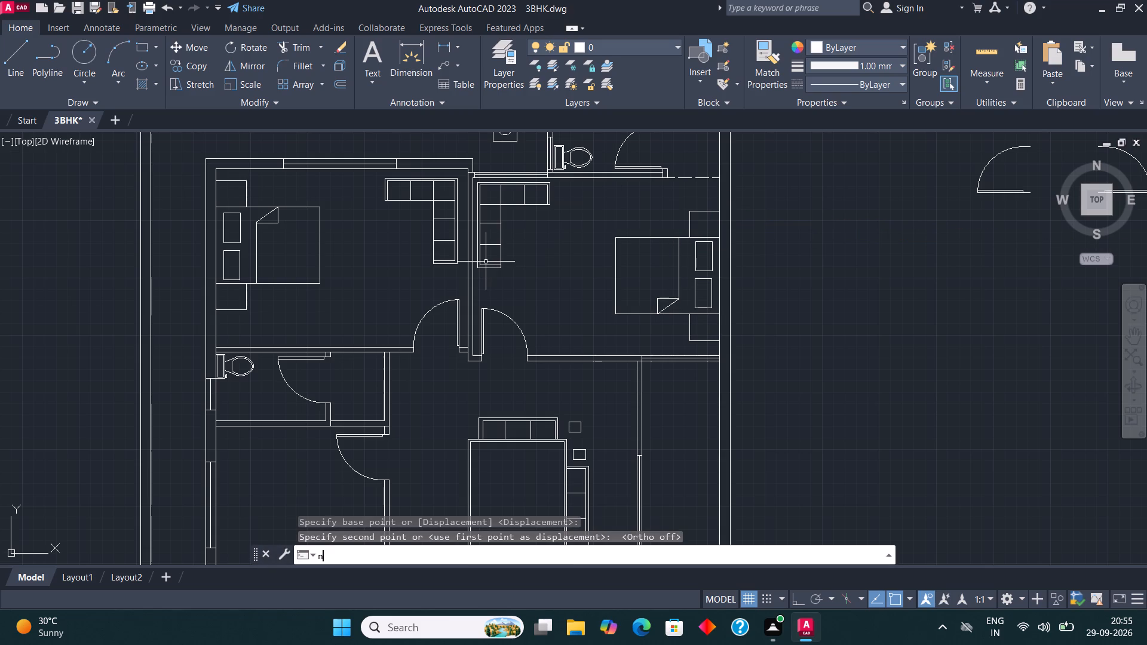
Copy the bed with side tables from the upper-left bedroom to the empty area left of the floor plan.
scroll(483, 282, "down", 2)
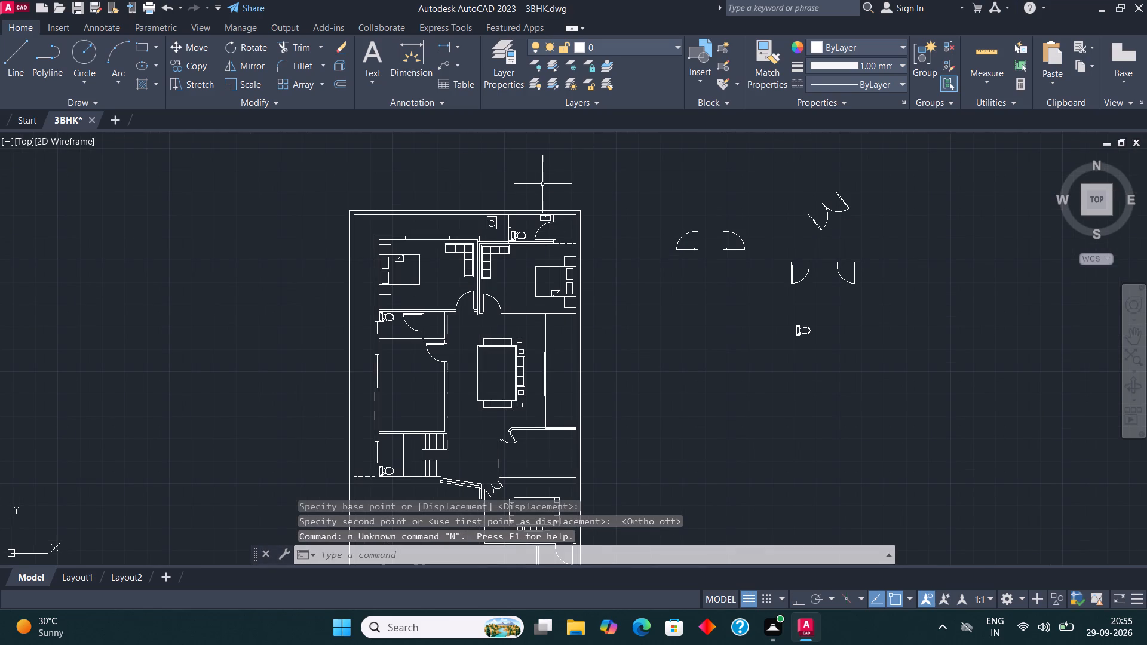
scroll(373, 291, "up", 3)
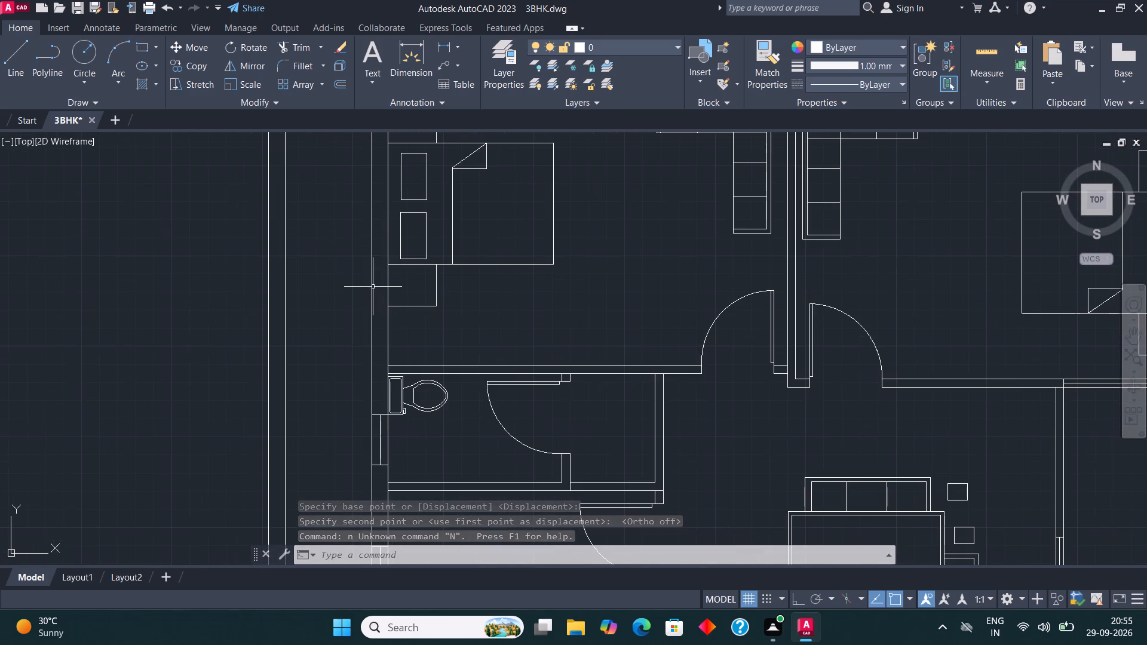
left_click(487, 314)
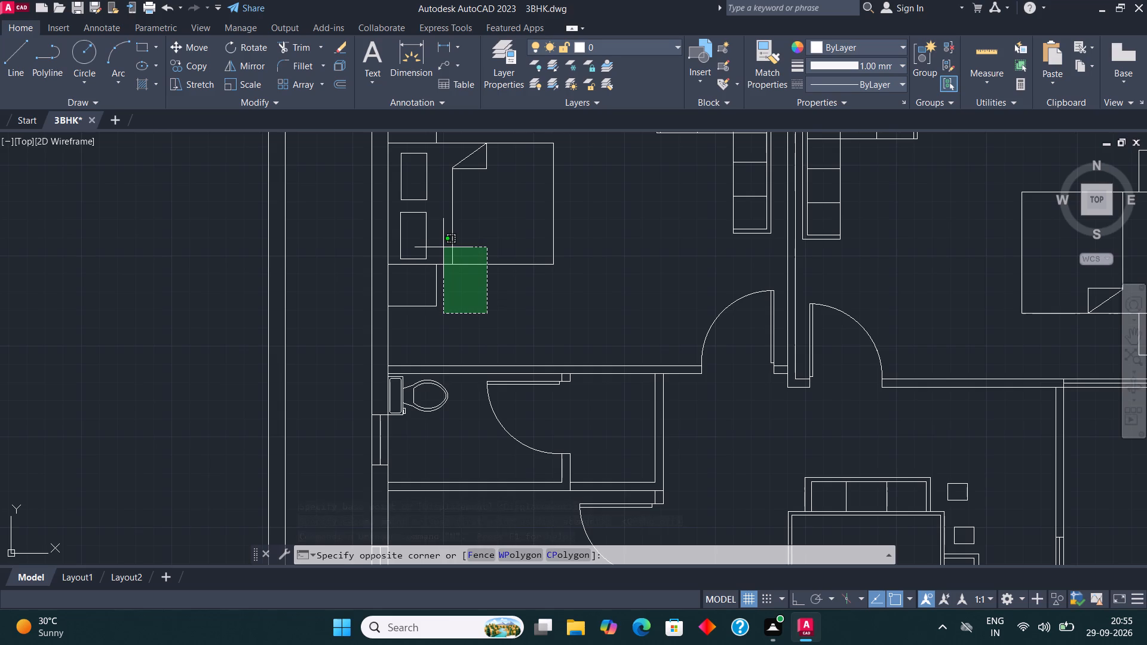
scroll(440, 254, "down", 1)
left_click(419, 176)
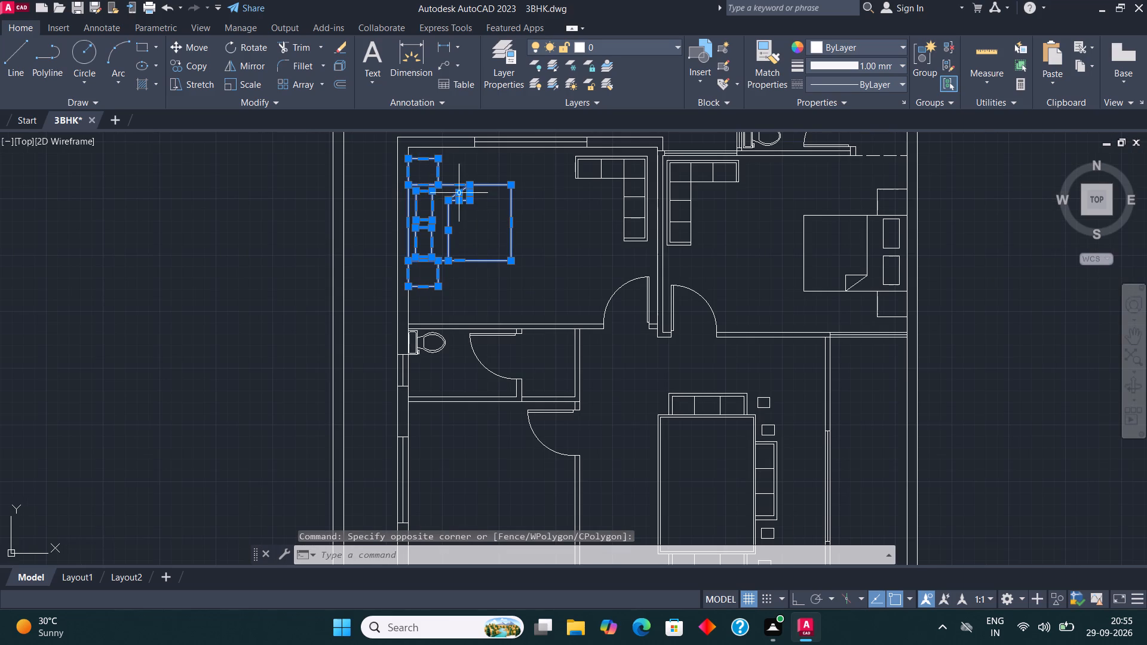
key("m")
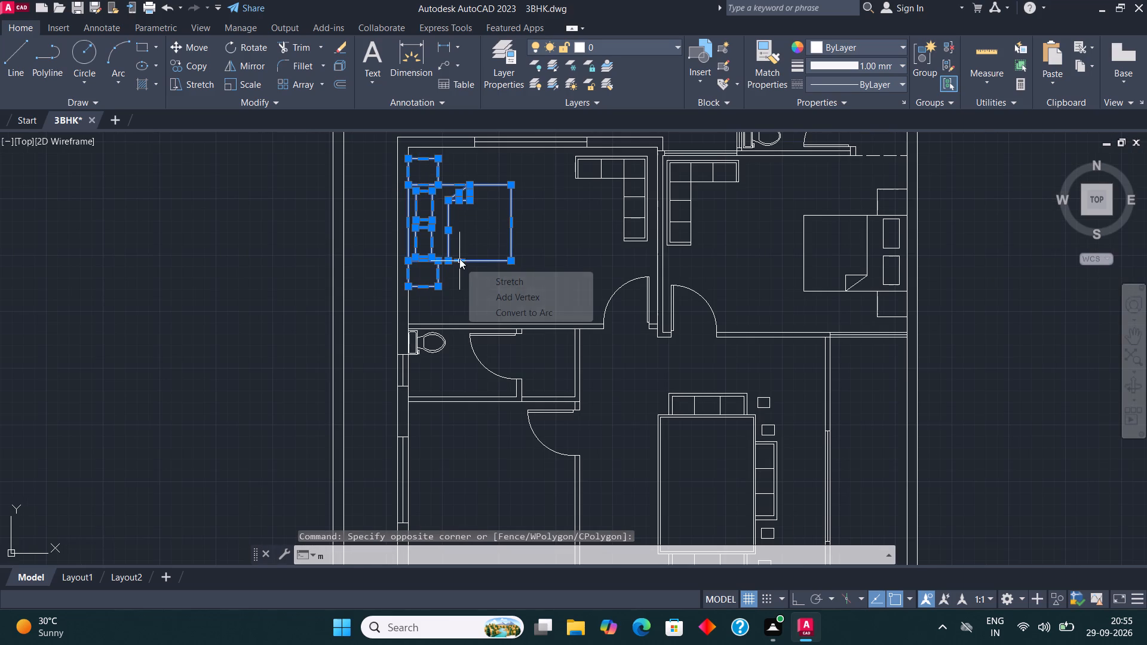
left_click(201, 64)
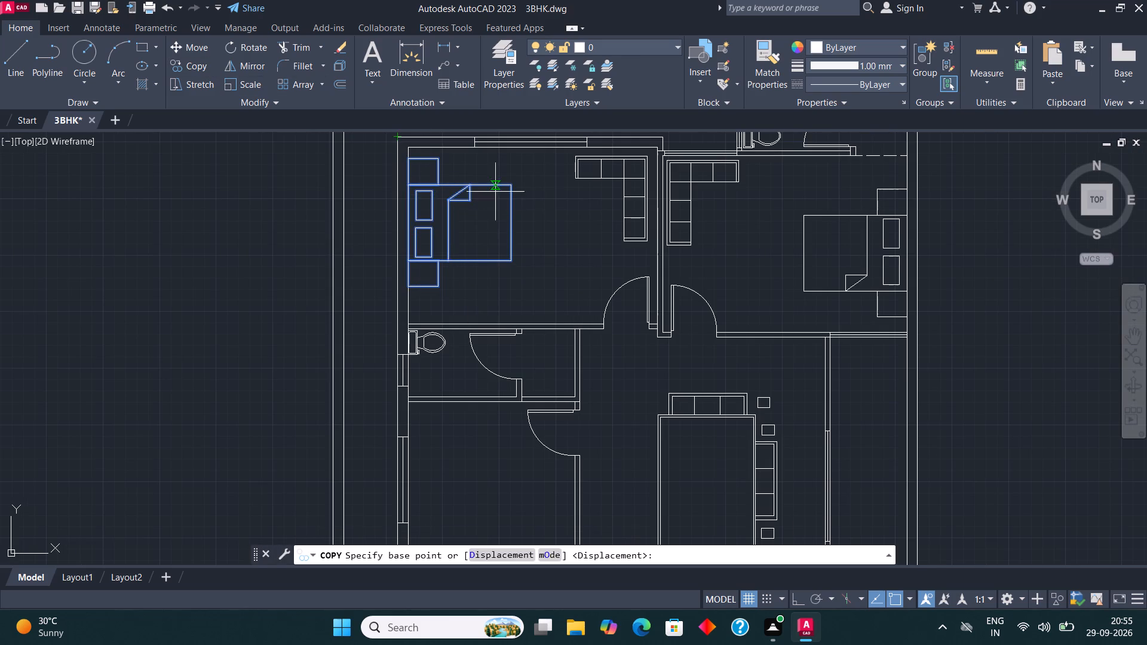
left_click(482, 213)
scroll(547, 203, "down", 3)
scroll(428, 302, "up", 4)
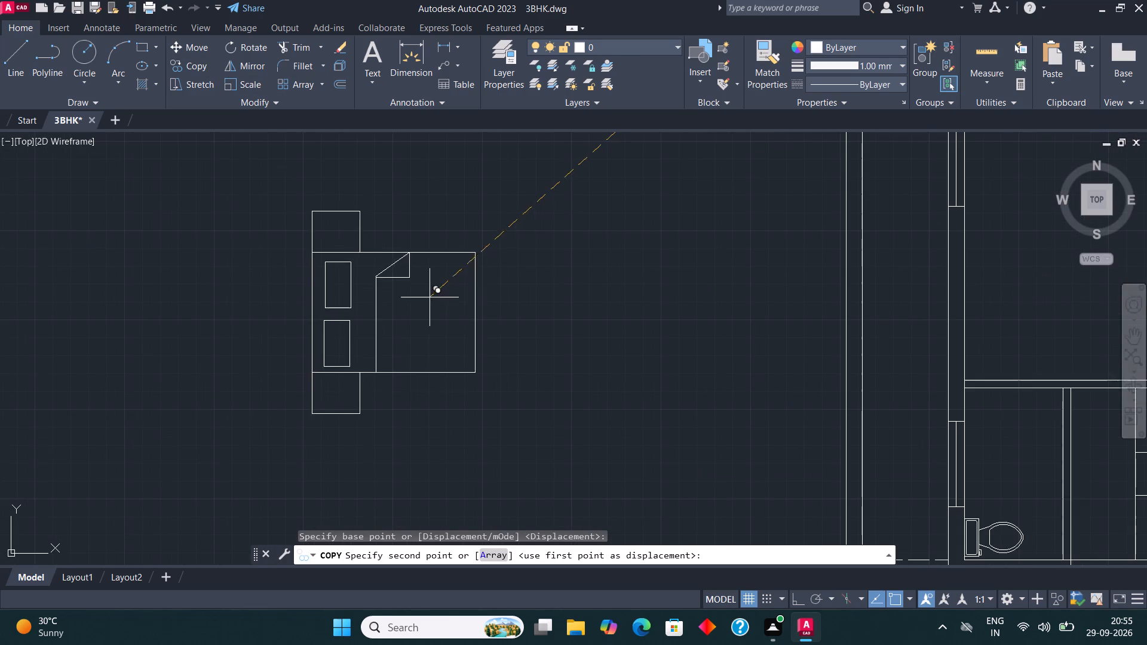
left_click(434, 288)
key("space")
Rotate the new bed copy outside the plan 90° counterclockwise about a point inside the bed, using orthogonal constraint.
left_click_drag(551, 429, 325, 208)
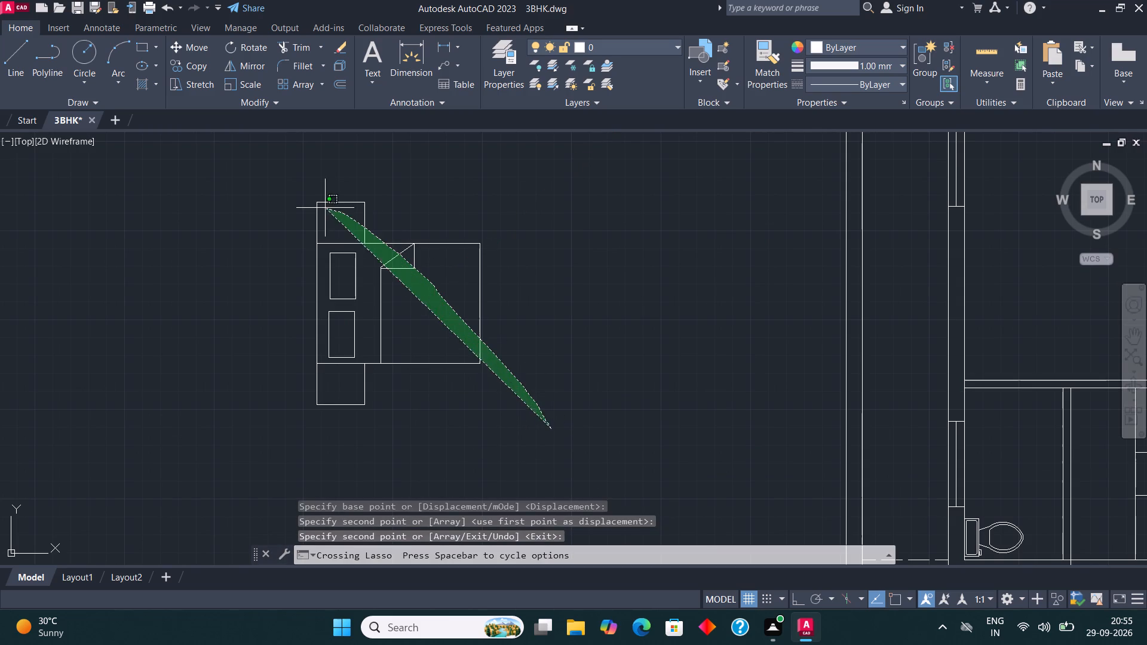
left_click_drag(325, 208, 304, 445)
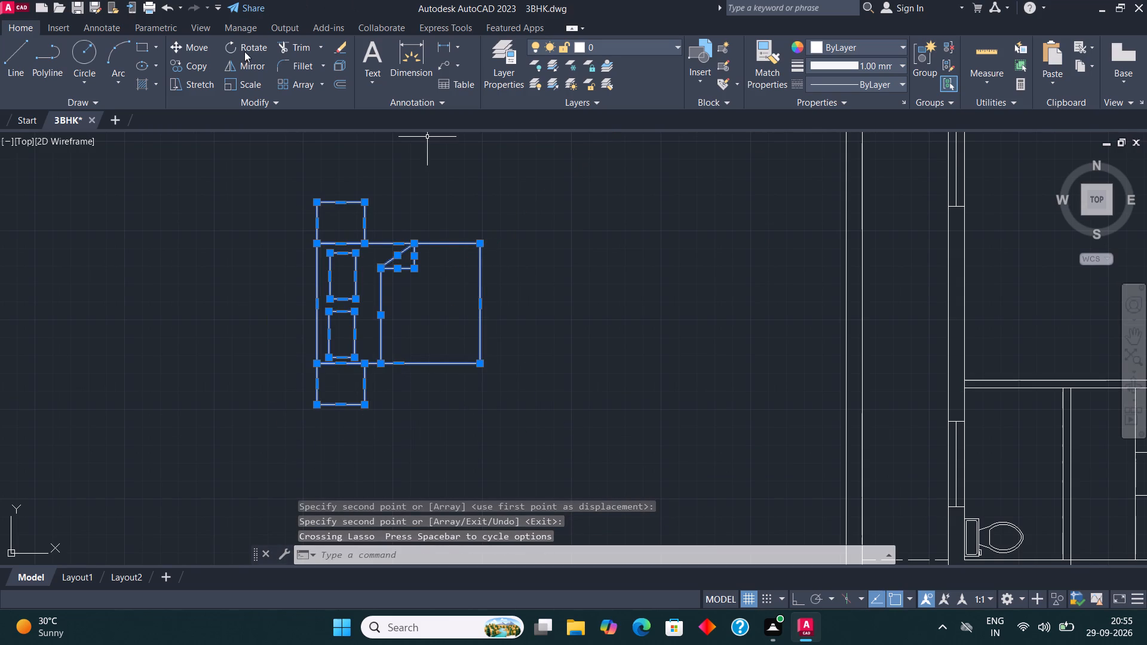
left_click(244, 51)
left_click(406, 317)
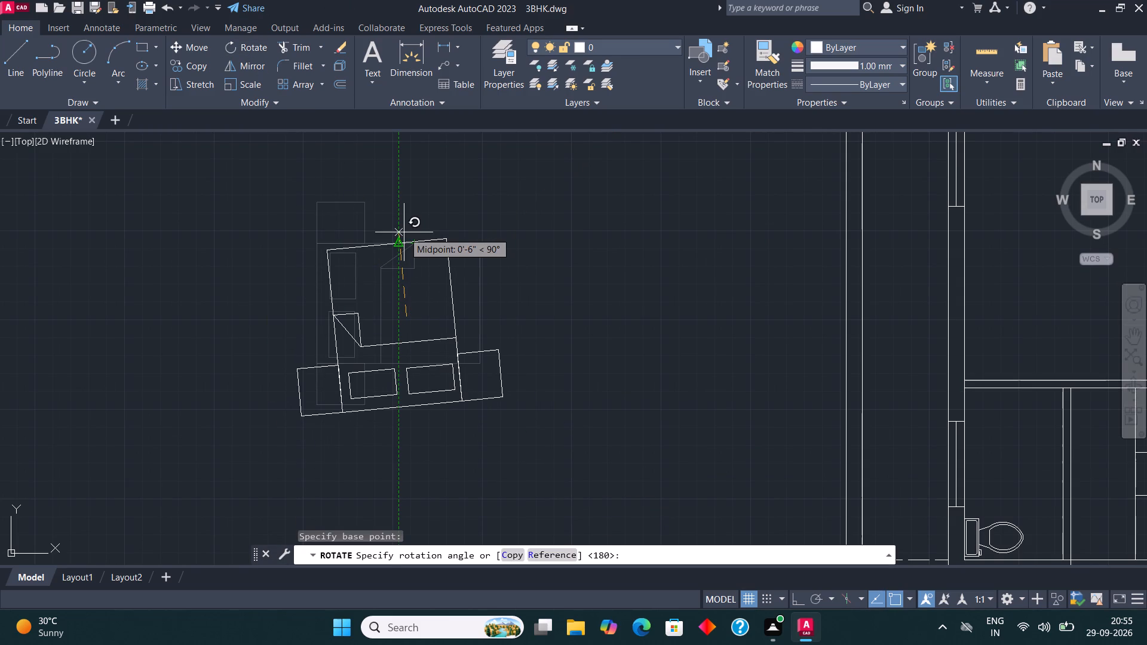
key("F8")
left_click(401, 202)
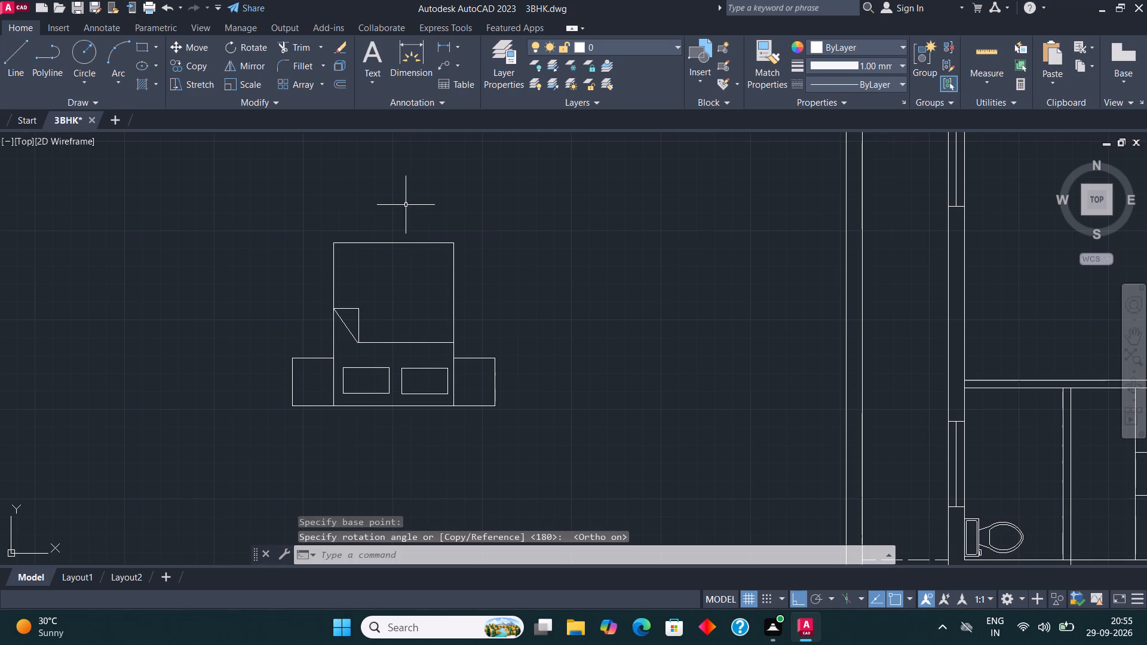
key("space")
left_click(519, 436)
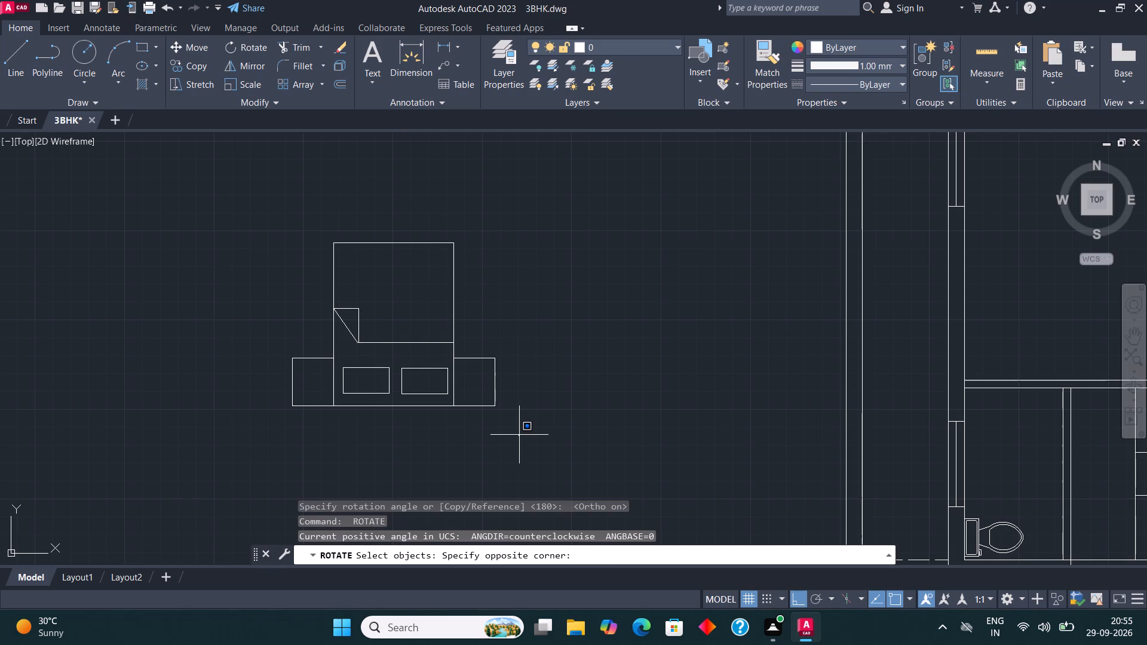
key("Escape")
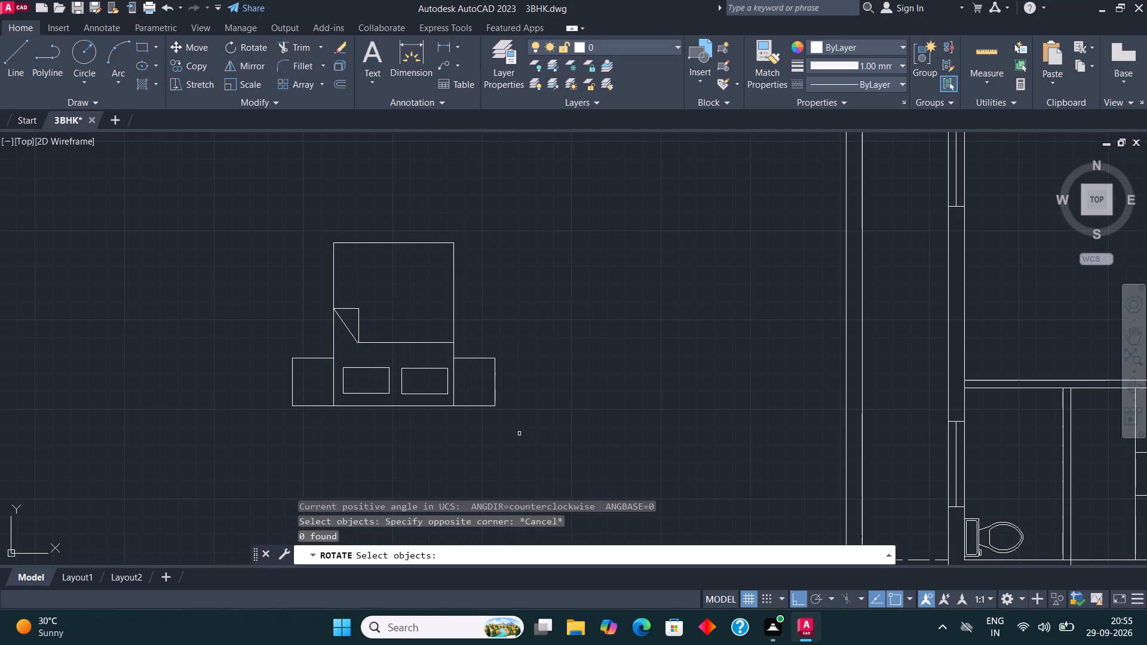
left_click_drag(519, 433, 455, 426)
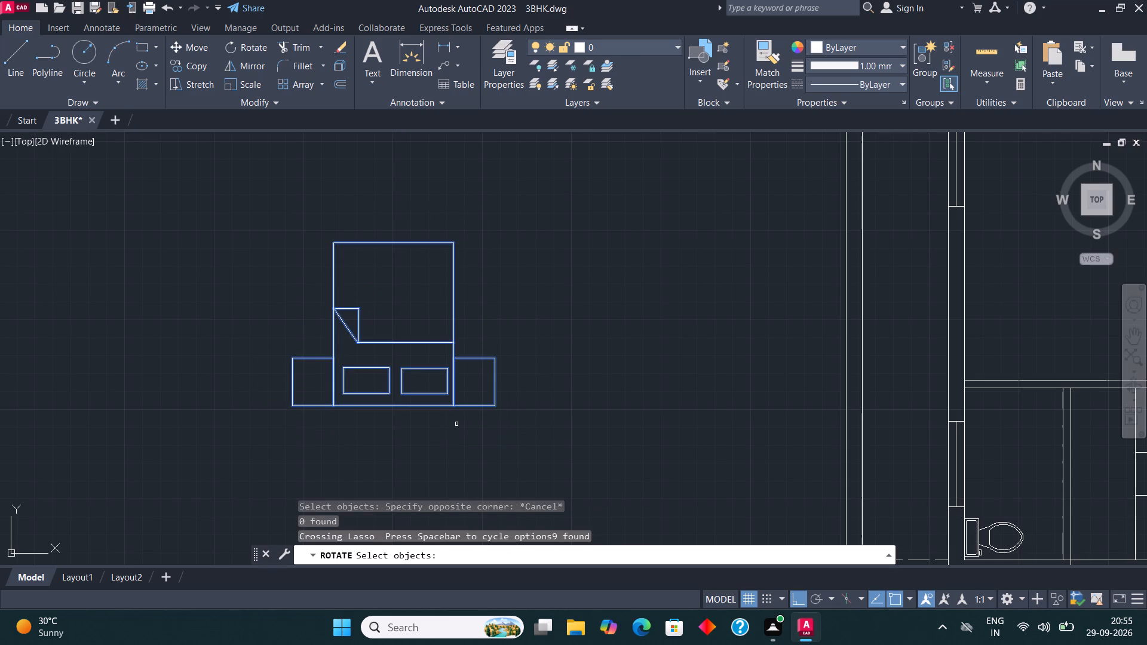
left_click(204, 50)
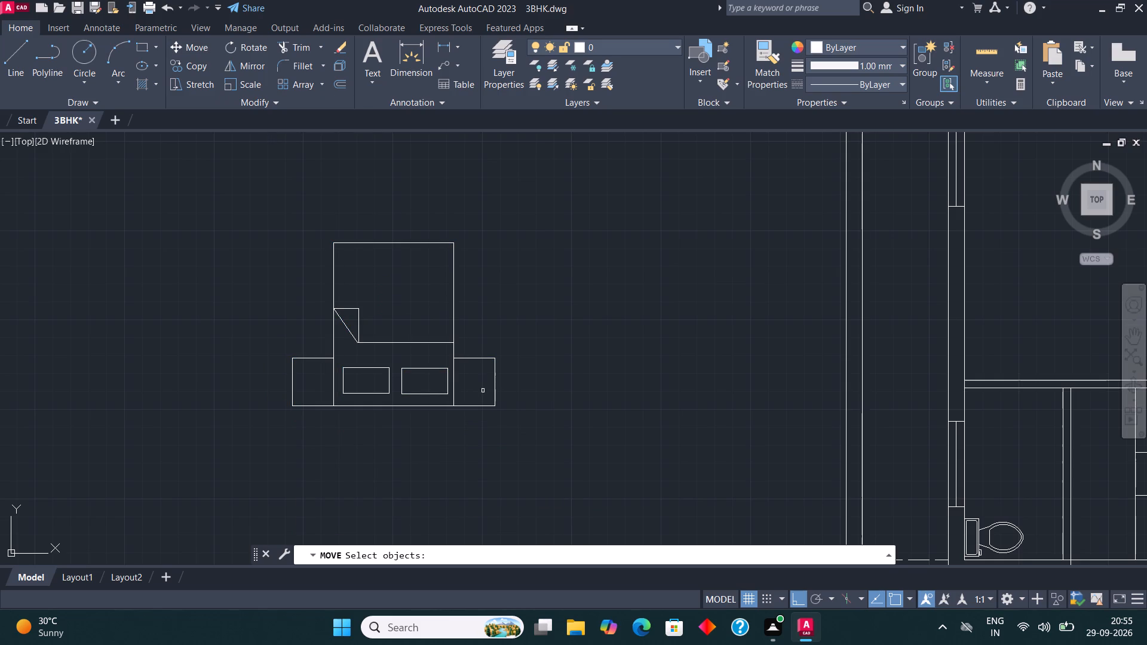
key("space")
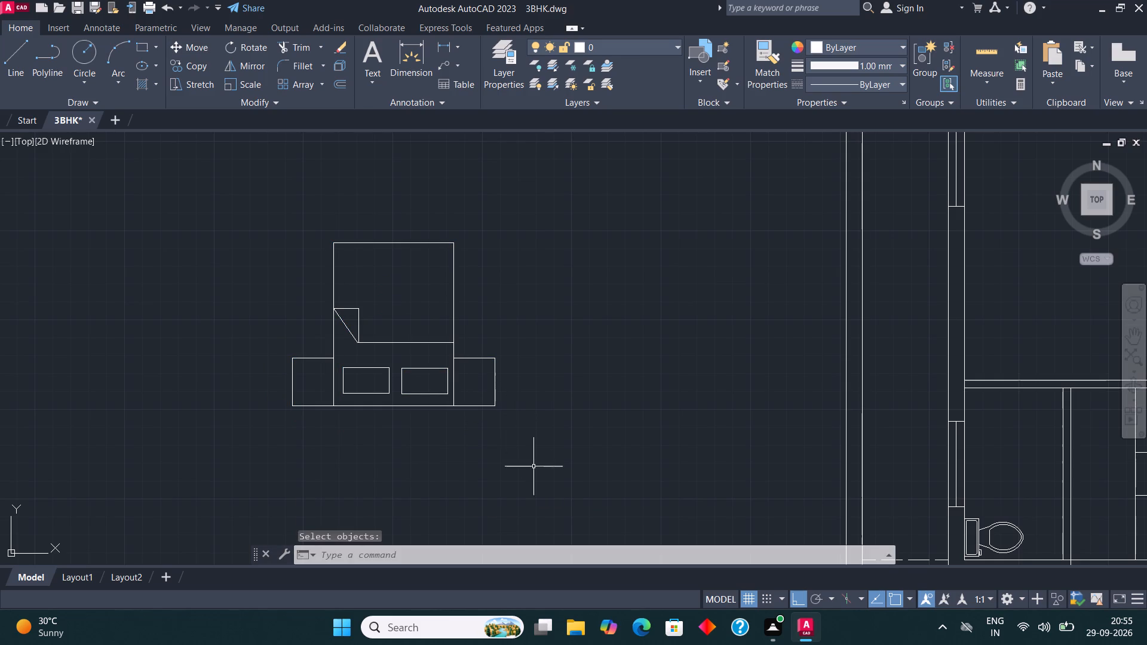
Move the rotated bed set from outside the plan by its left side table's outer bottom corner onto the lower-left bedroom's bottom wall, with ortho off.
left_click_drag(546, 478, 536, 466)
left_click(222, 218)
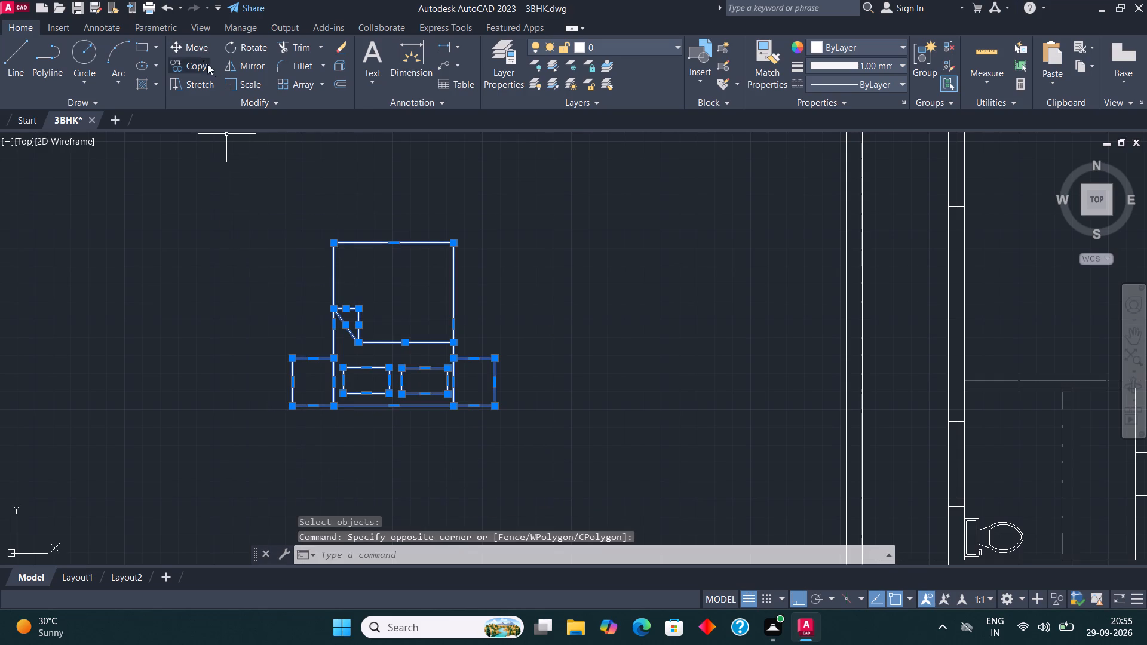
left_click(201, 42)
left_click(293, 407)
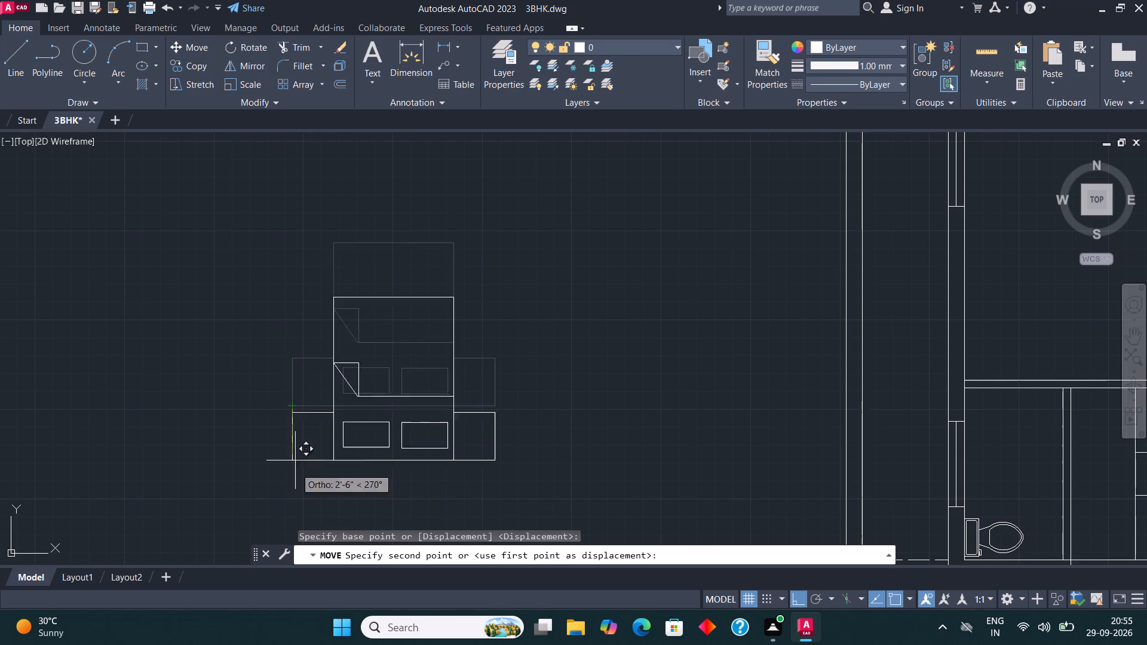
scroll(297, 483, "down", 4)
scroll(470, 438, "up", 3)
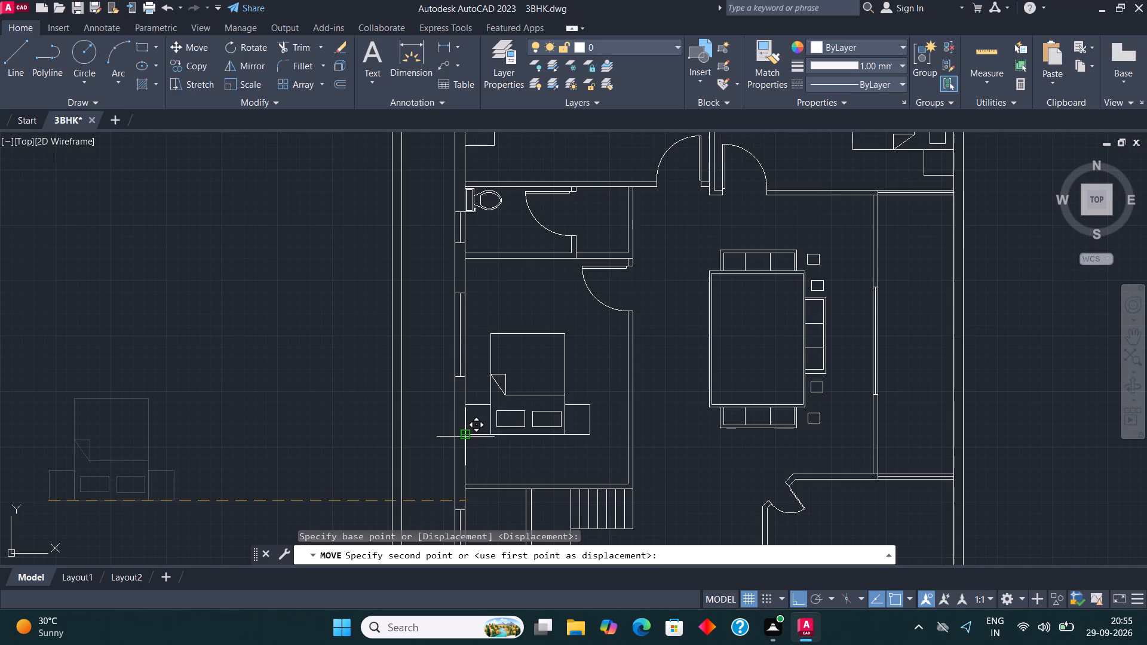
key("F8")
scroll(513, 475, "up", 1)
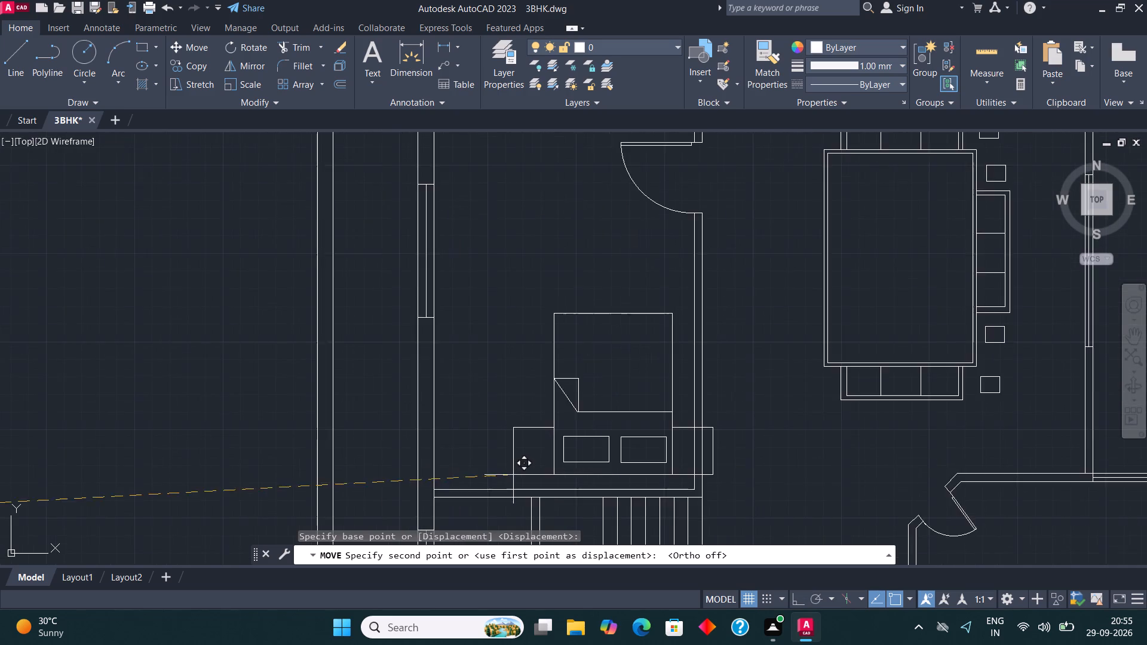
scroll(513, 475, "up", 1)
scroll(487, 426, "down", 4)
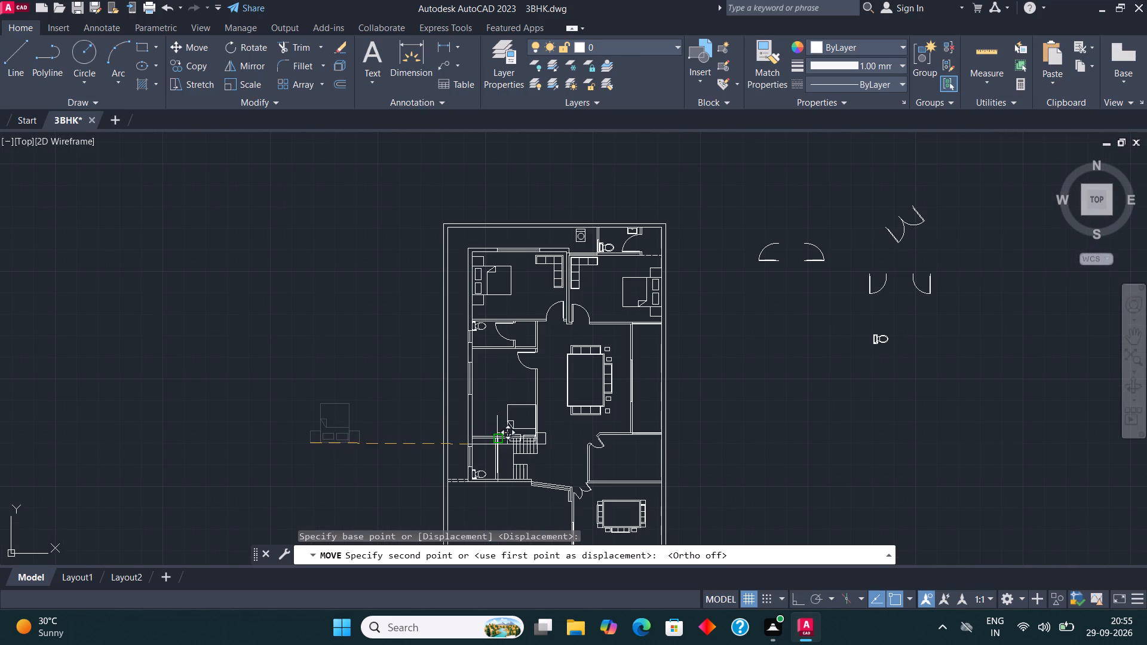
scroll(497, 444, "up", 4)
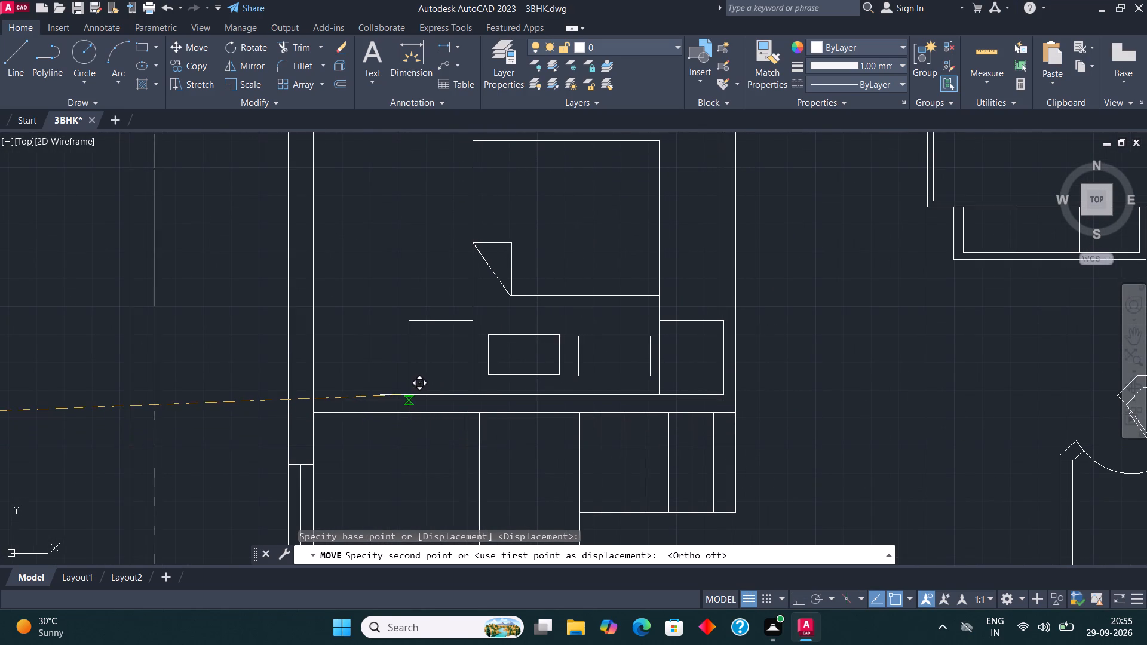
left_click(401, 400)
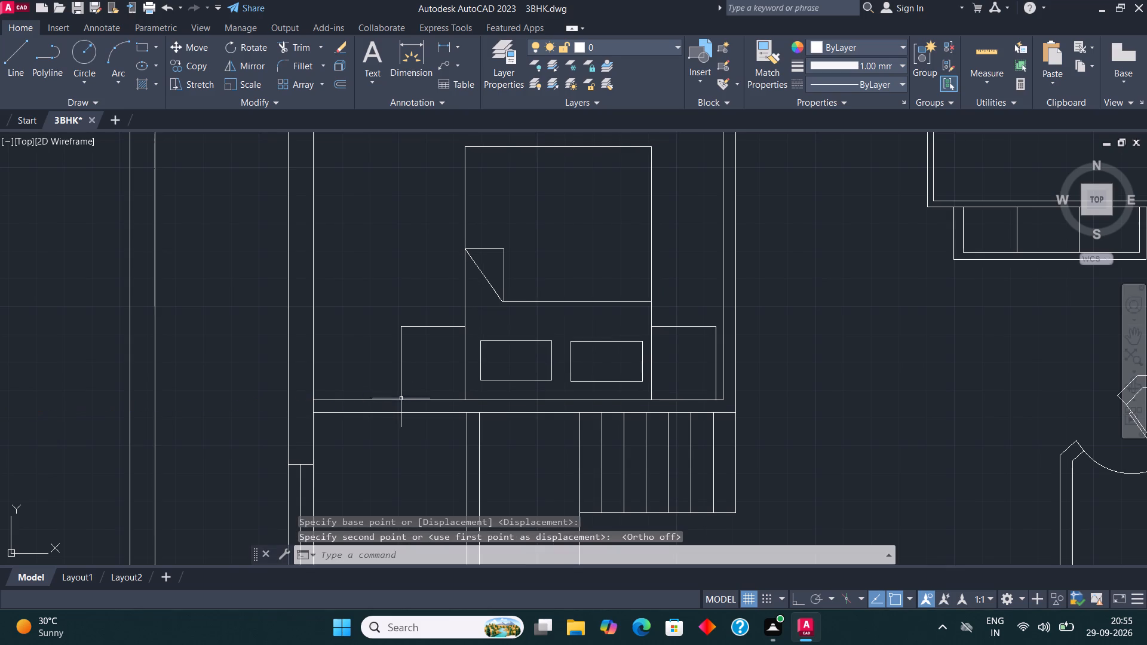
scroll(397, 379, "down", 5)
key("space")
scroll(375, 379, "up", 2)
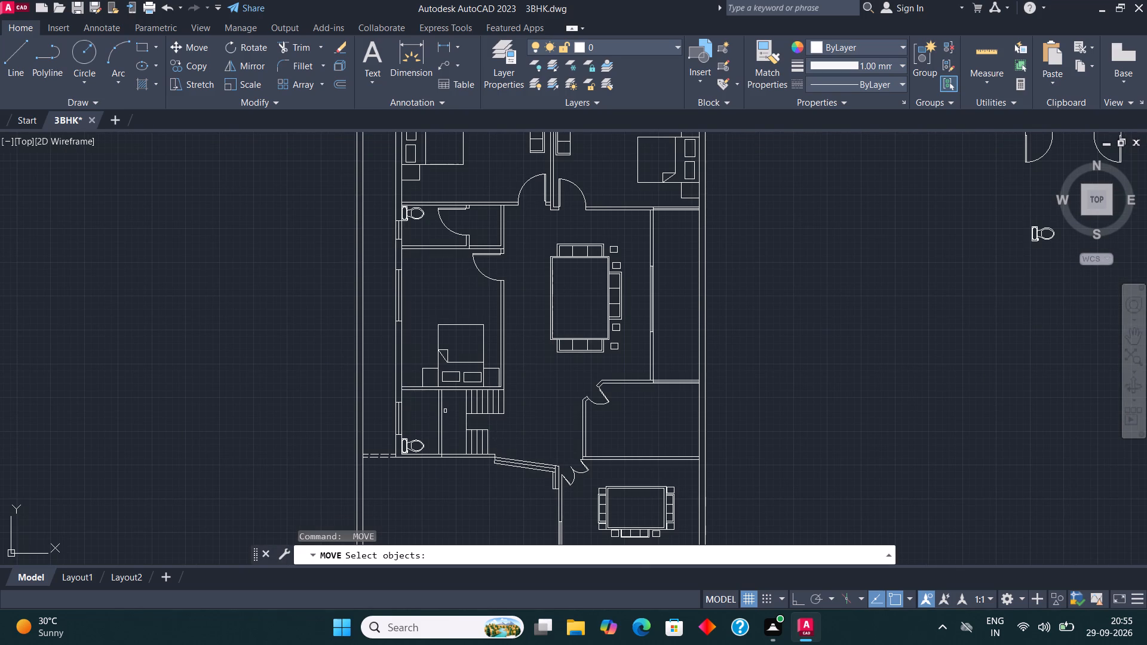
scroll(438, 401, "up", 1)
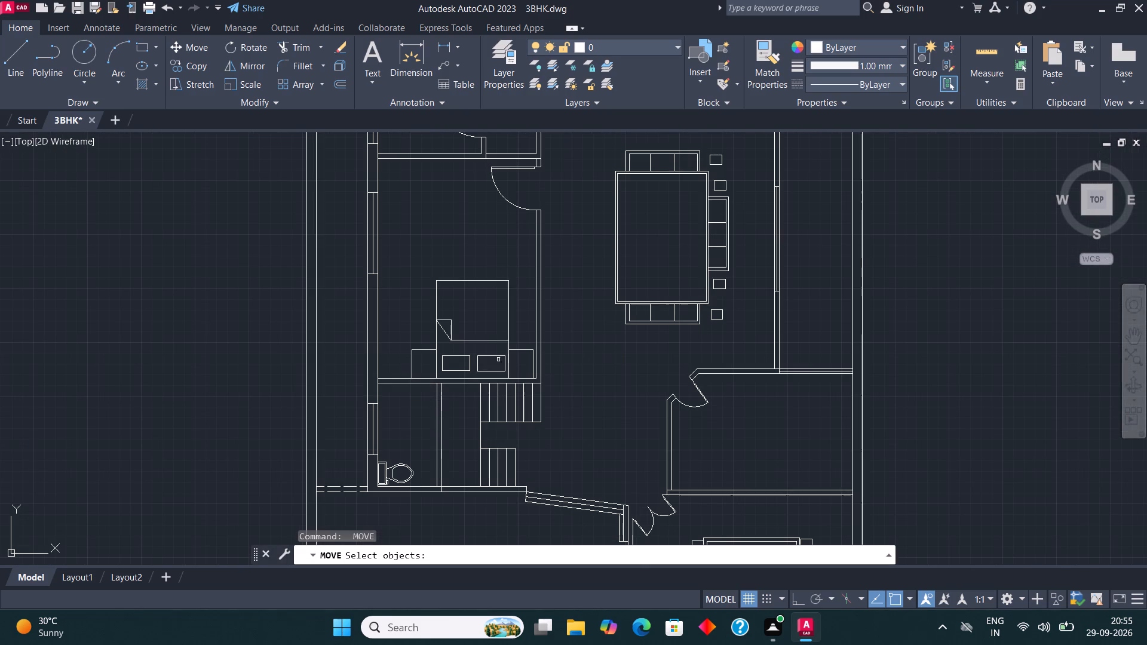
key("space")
Scale down the lower-left bedroom's bed with side tables freehand about the right side table's outer bottom corner.
scroll(513, 267, "up", 3)
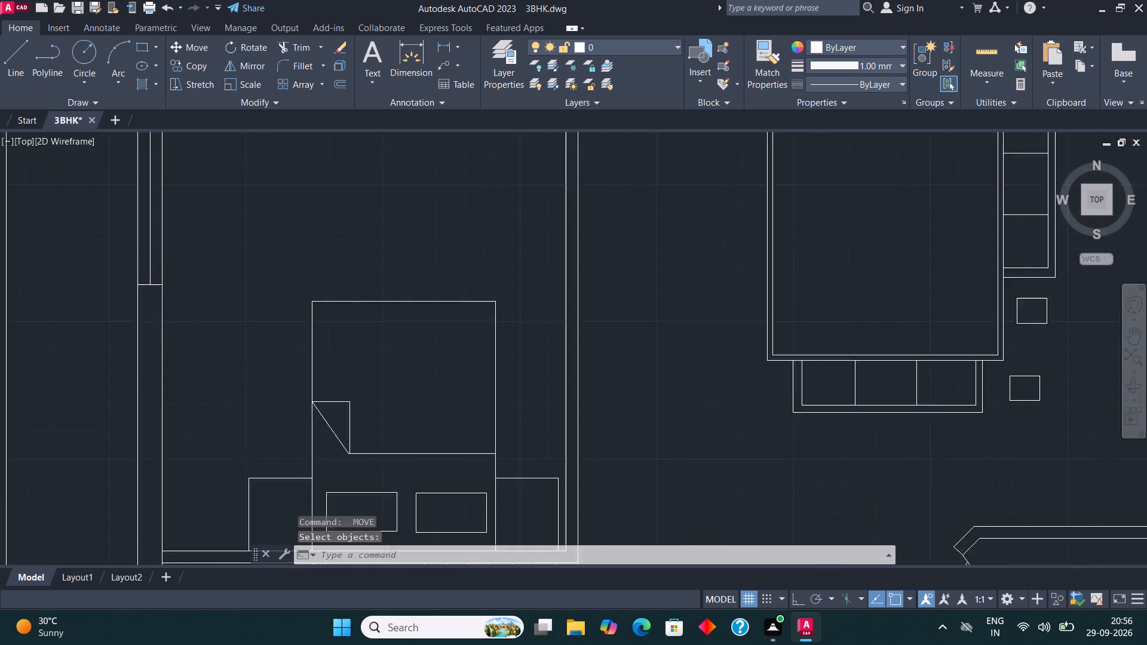
scroll(516, 385, "down", 2)
left_click_drag(519, 497, 441, 387)
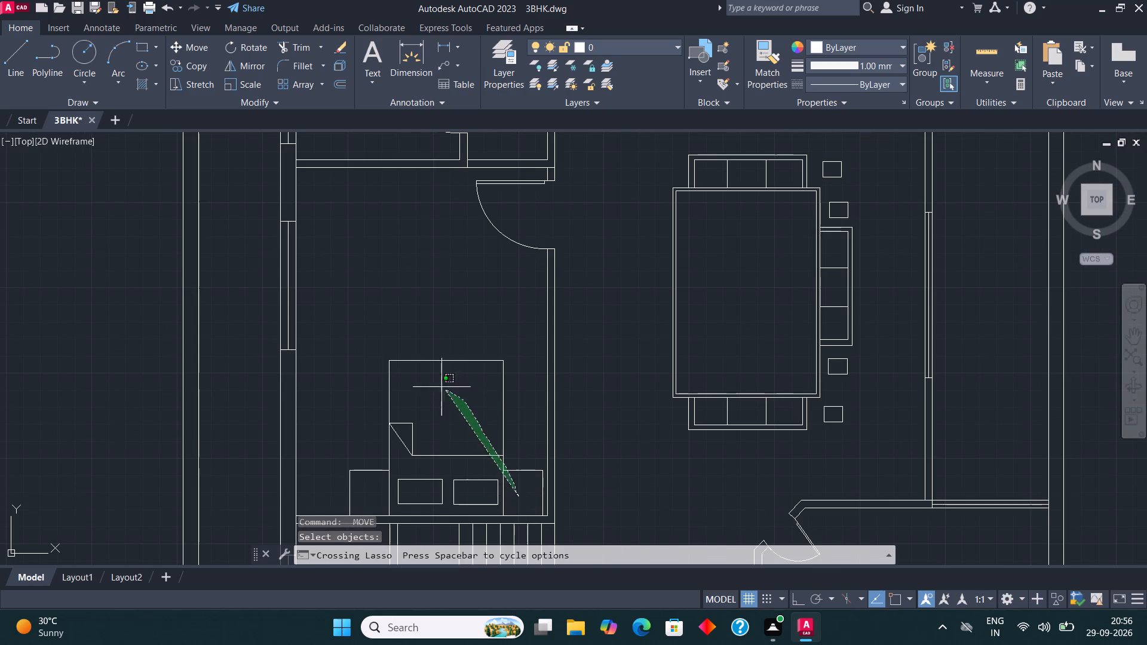
left_click_drag(441, 387, 412, 373)
left_click(539, 502)
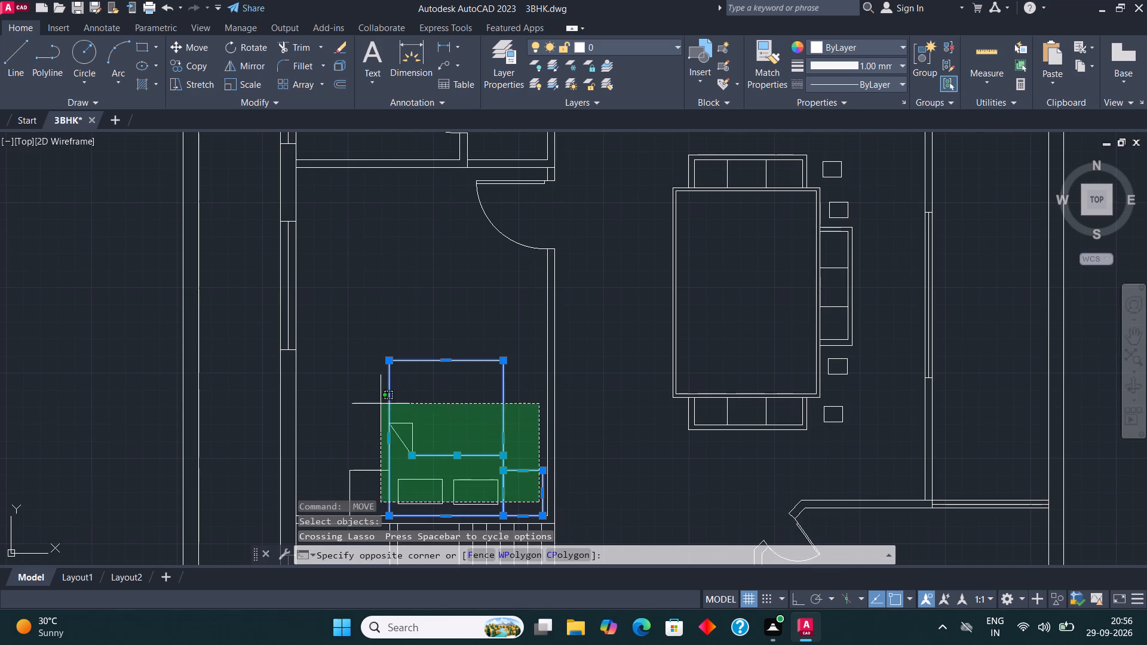
left_click(373, 400)
left_click(252, 87)
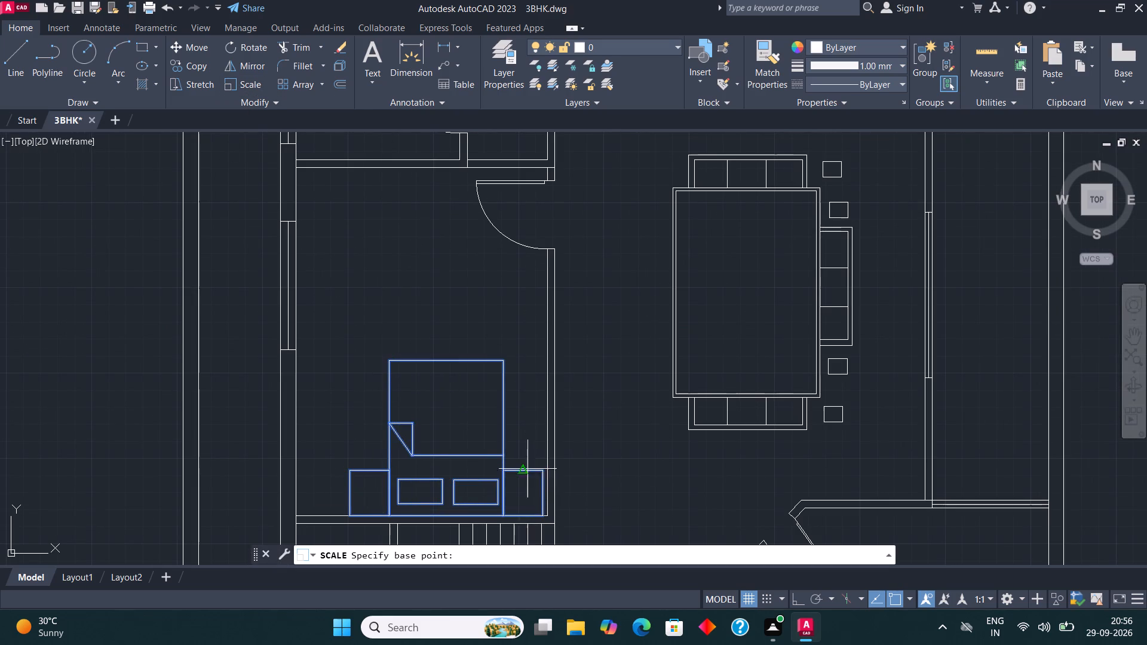
left_click(542, 515)
scroll(498, 458, "down", 2)
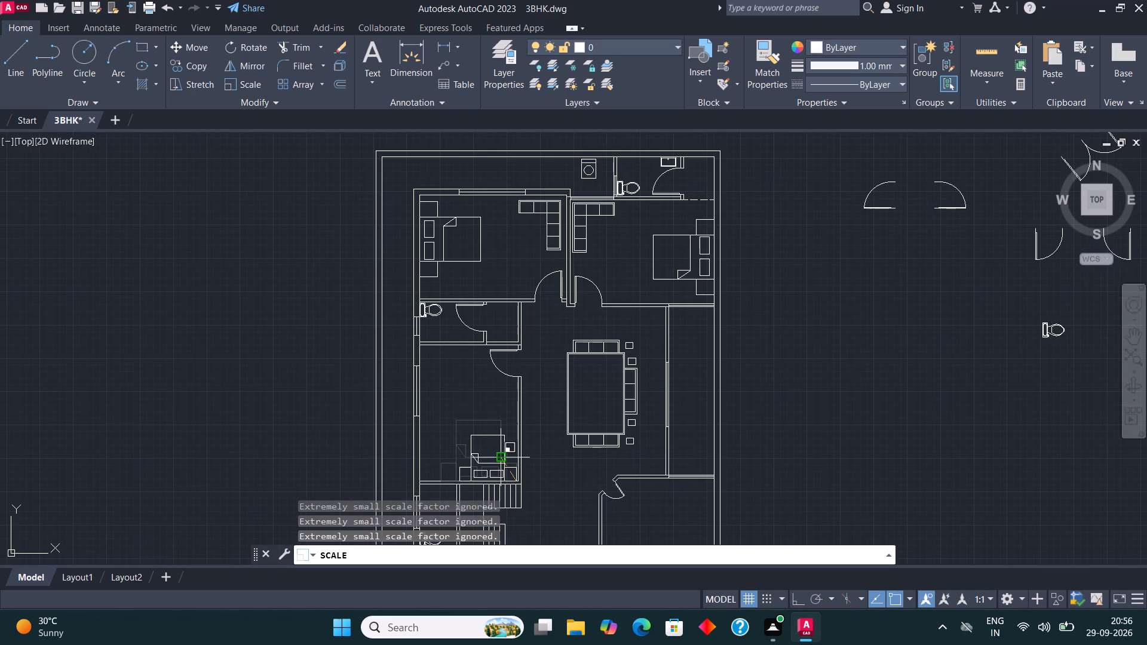
left_click(499, 460)
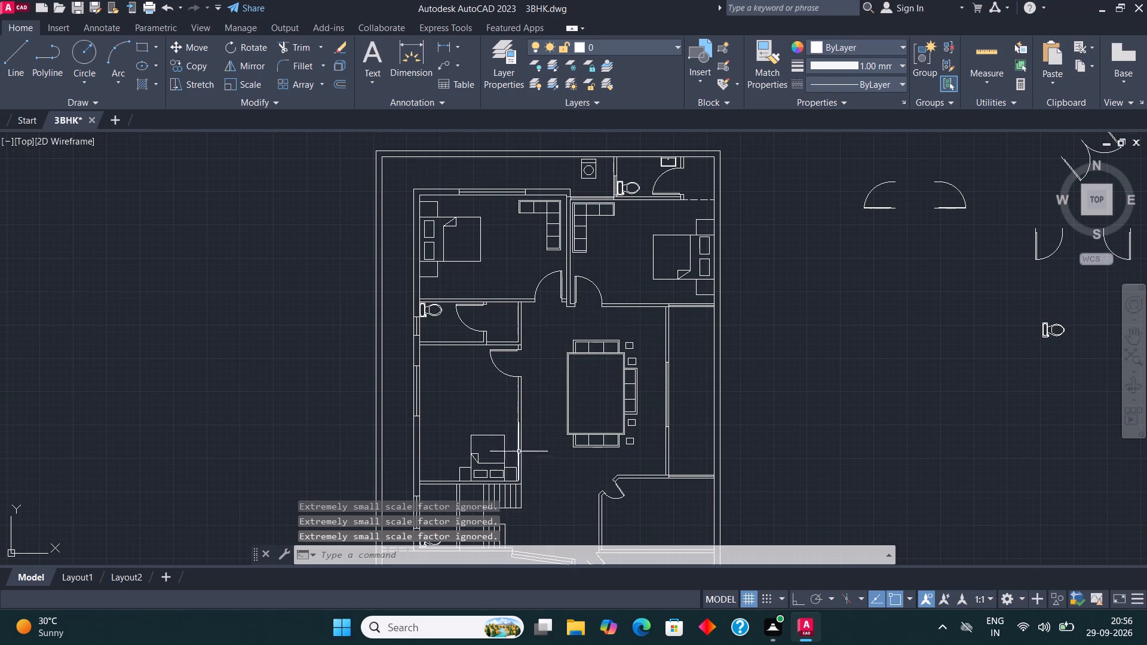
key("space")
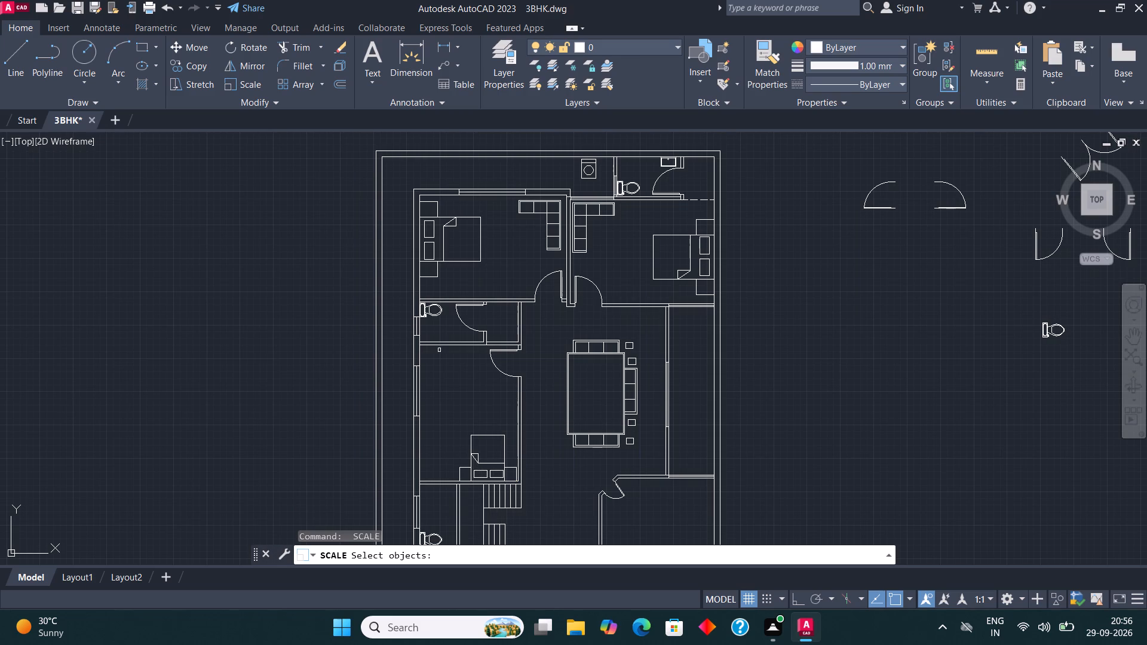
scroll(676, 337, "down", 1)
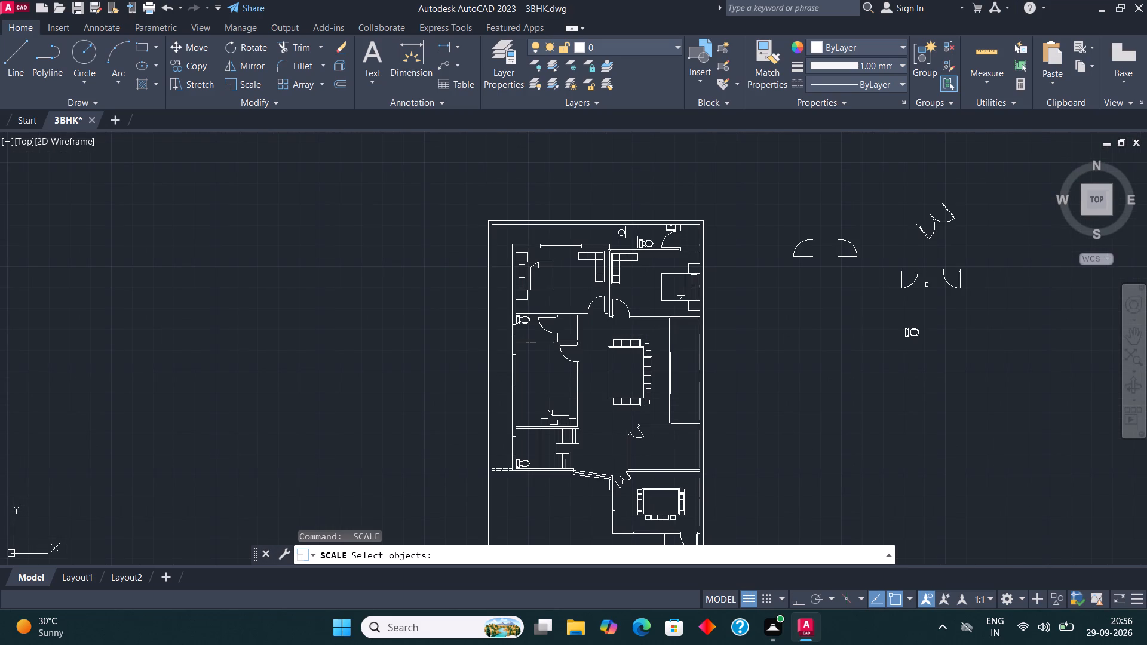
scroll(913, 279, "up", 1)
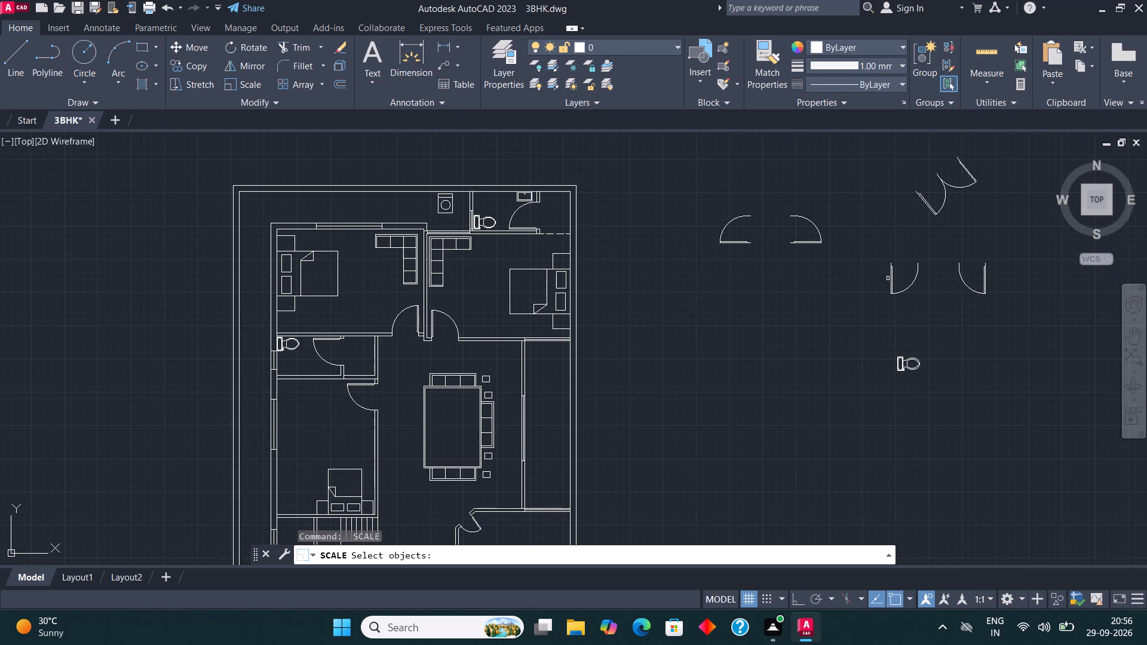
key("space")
Copy the left of the two vertical doors outside the plan by its top end onto the wall between the lower-left bedroom and the toilet below.
left_click(894, 279)
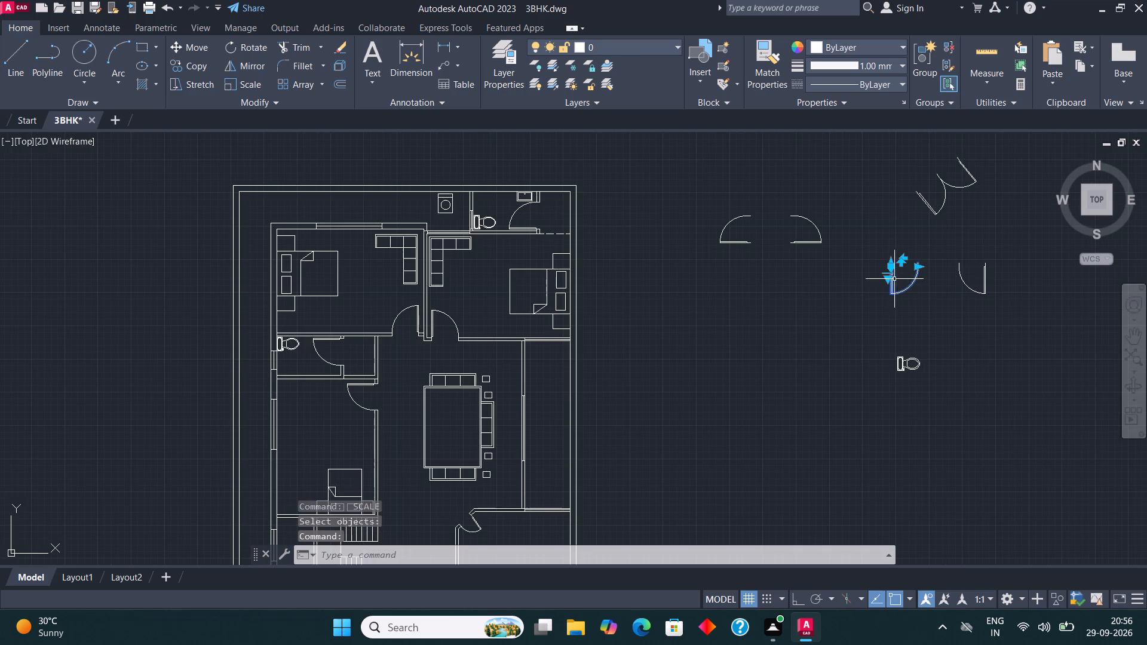
left_click(197, 70)
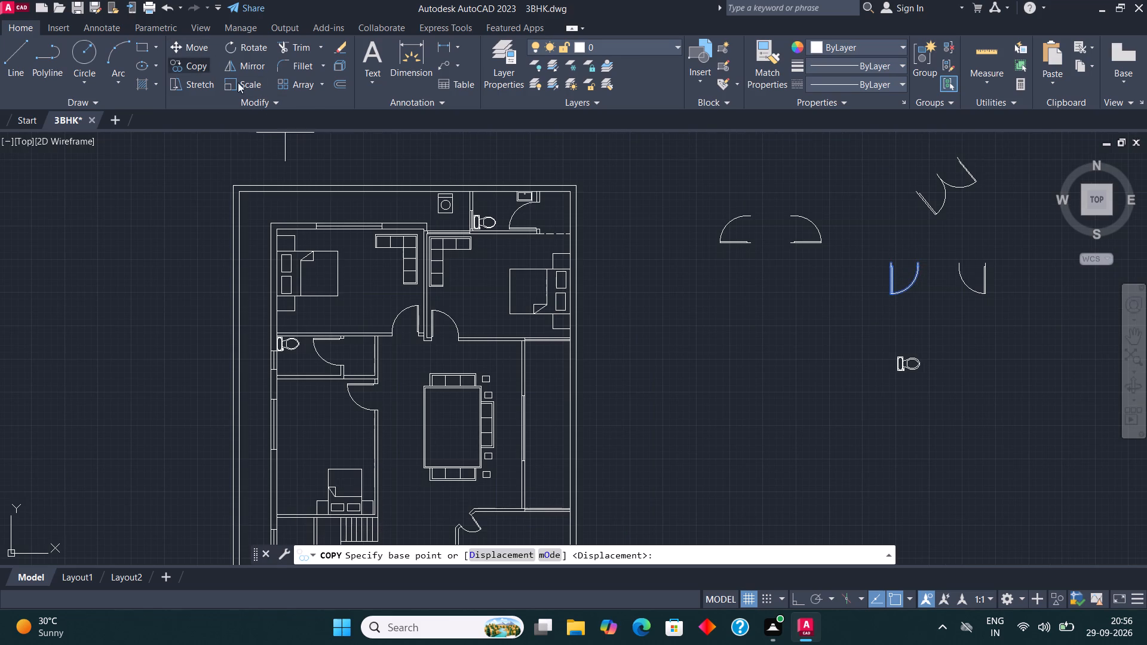
left_click(888, 259)
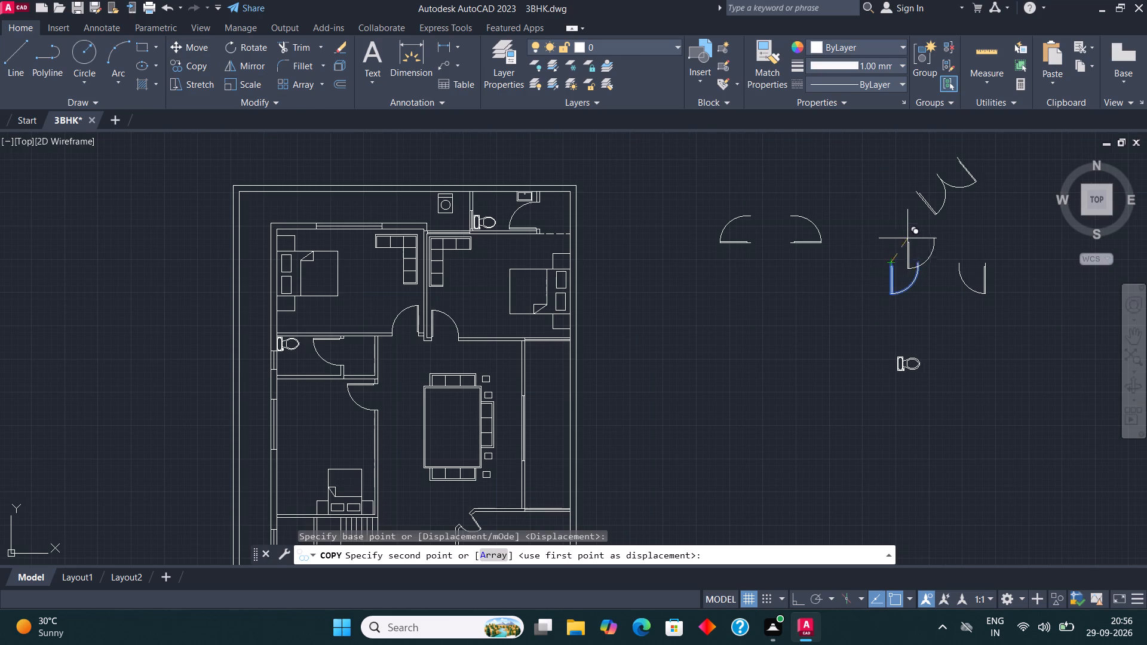
scroll(907, 240, "down", 2)
scroll(660, 363, "up", 6)
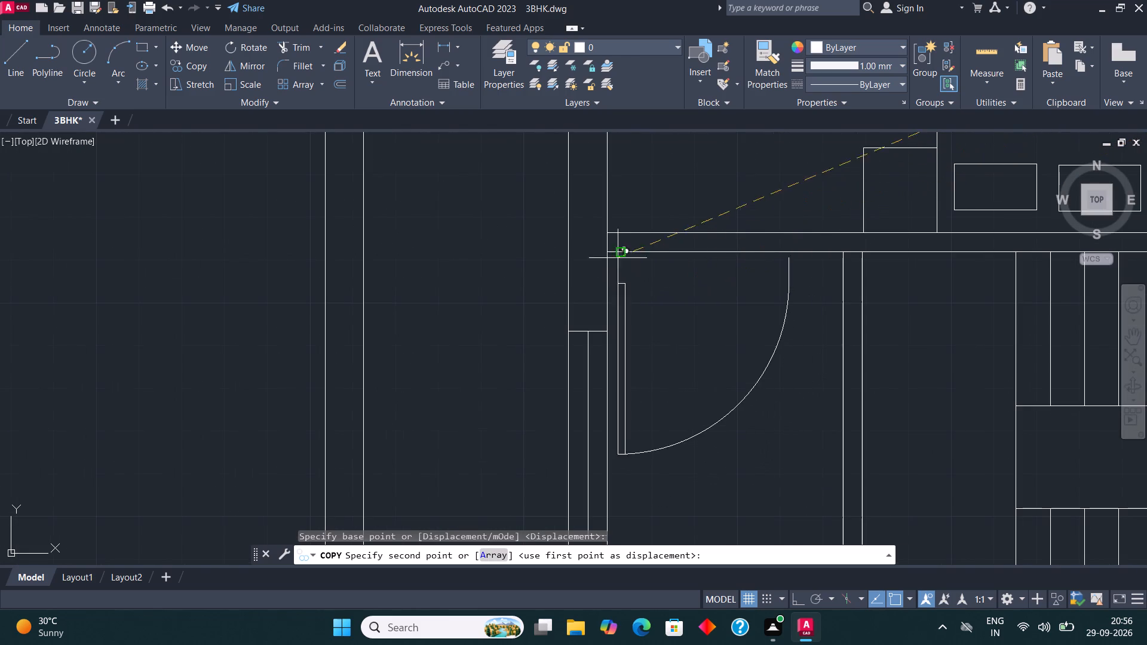
left_click(614, 235)
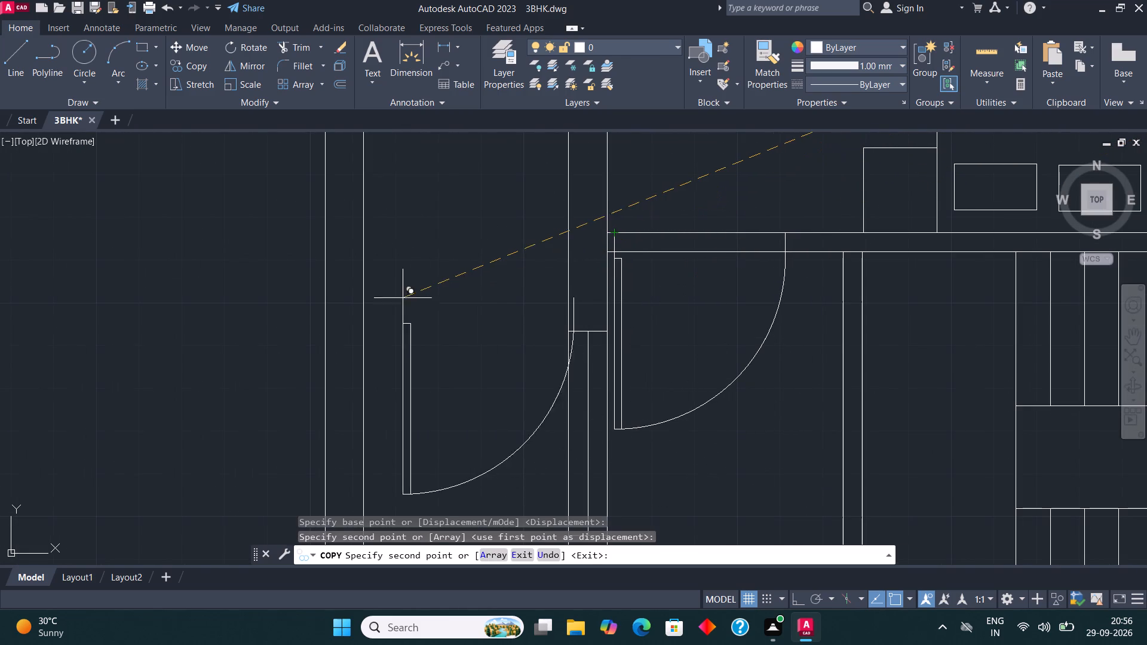
key("space")
Examine the overall floor plan, then the upper bedrooms and the bathroom between the two left bedrooms.
scroll(377, 294, "down", 5)
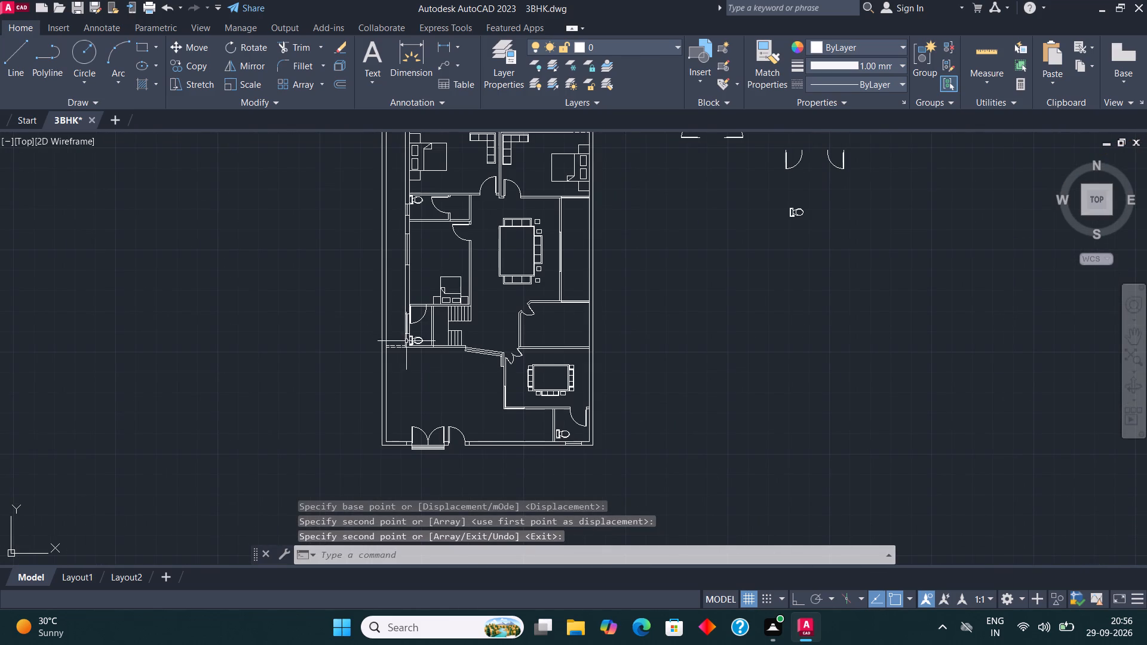
scroll(441, 363, "down", 2)
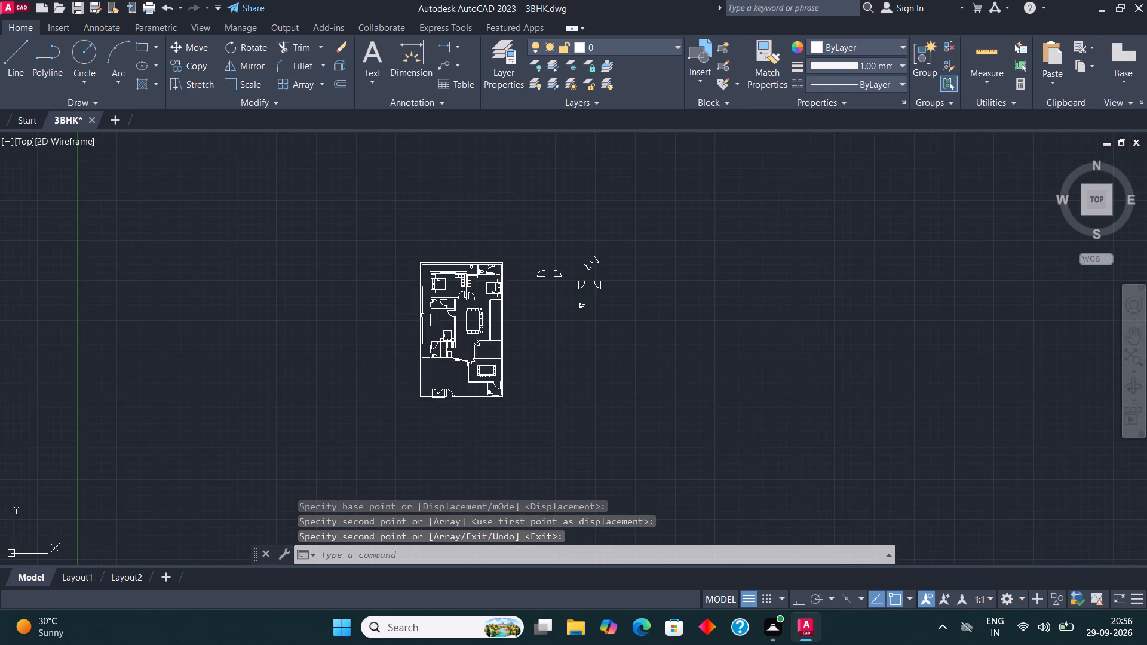
scroll(422, 315, "up", 2)
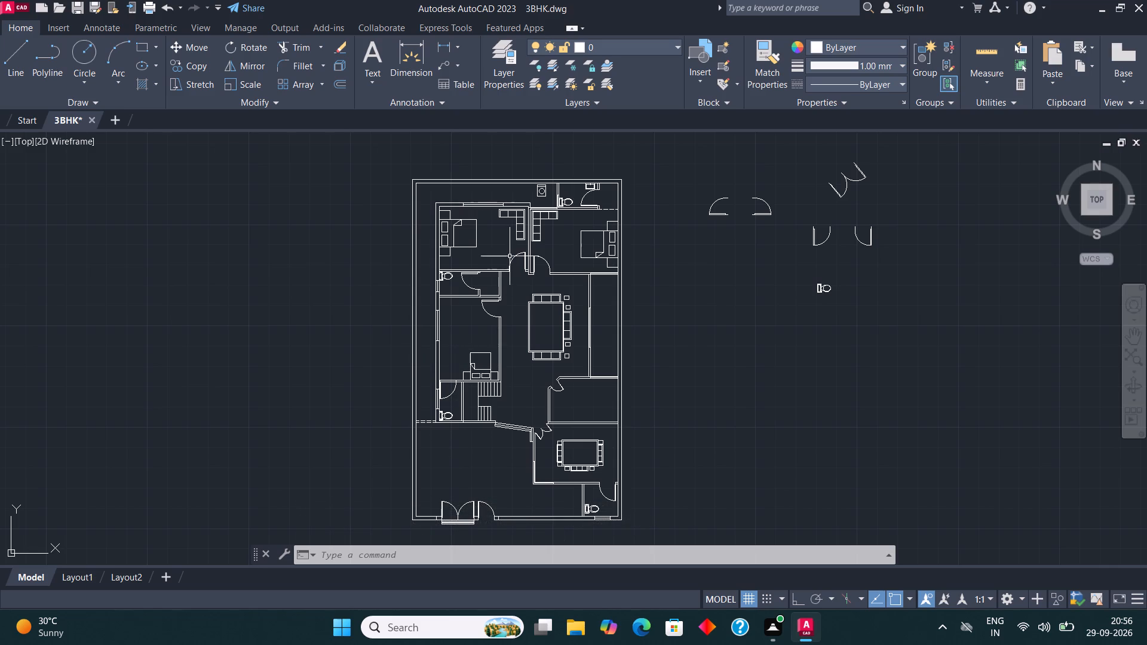
scroll(510, 256, "up", 1)
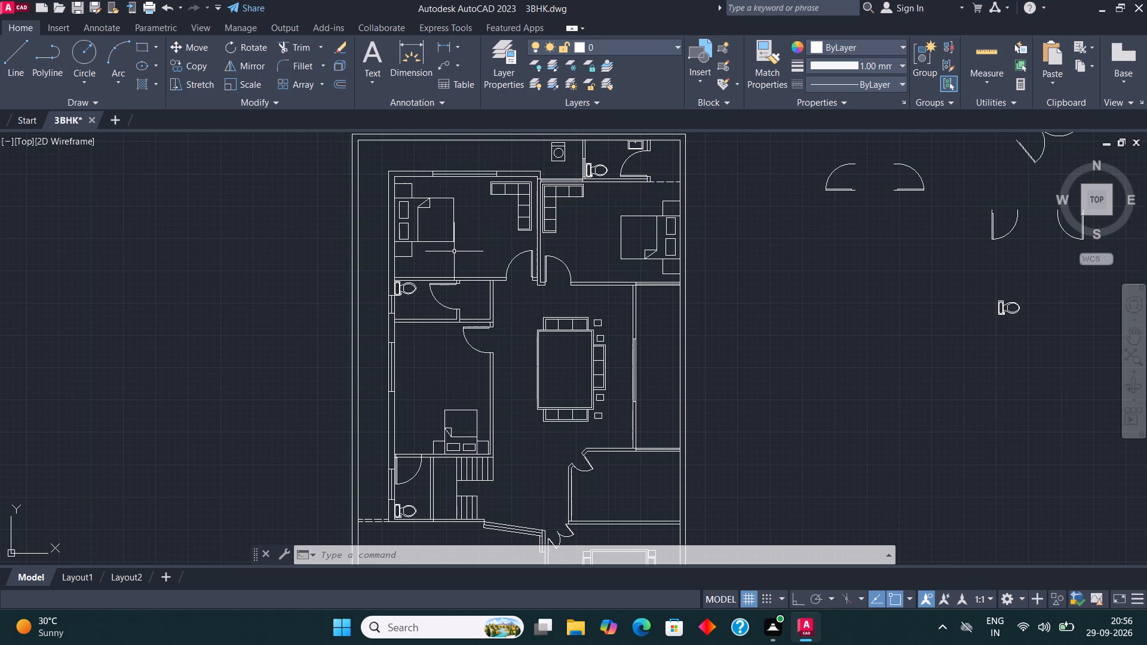
scroll(453, 251, "up", 1)
scroll(454, 309, "down", 1)
scroll(443, 278, "up", 1)
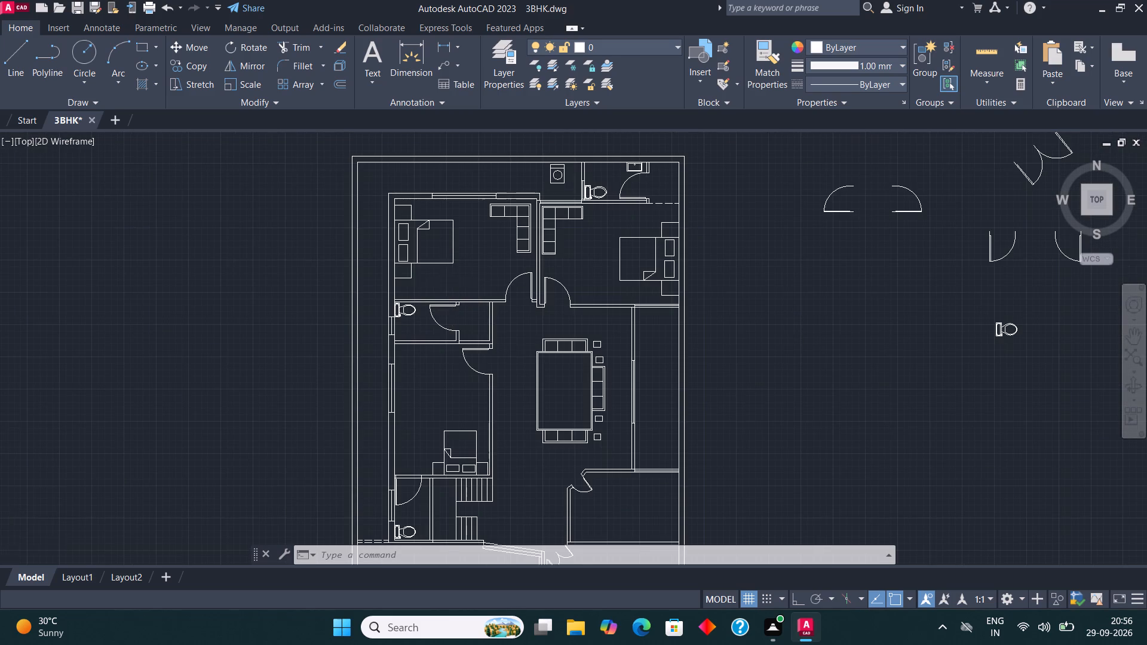
scroll(443, 278, "up", 1)
scroll(443, 277, "down", 3)
scroll(443, 278, "up", 4)
scroll(441, 285, "down", 2)
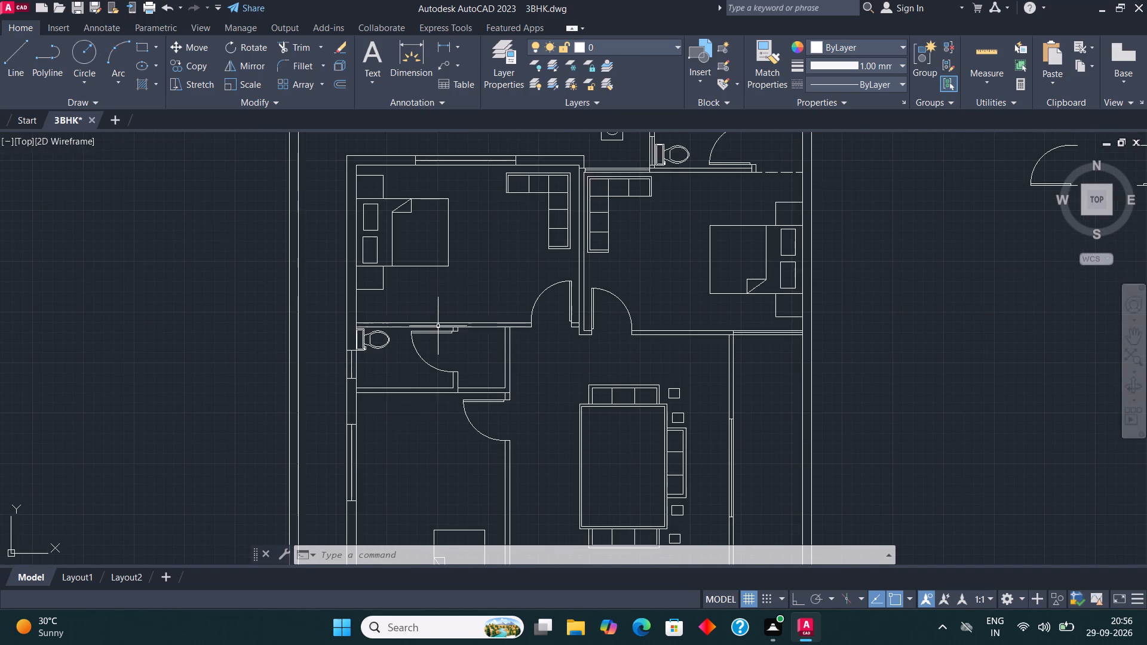
Draw a rectangle freehand on the bottom wall of the bathroom between the left bedrooms, just left of its door-side wall stub.
scroll(403, 361, "up", 2)
left_click(148, 50)
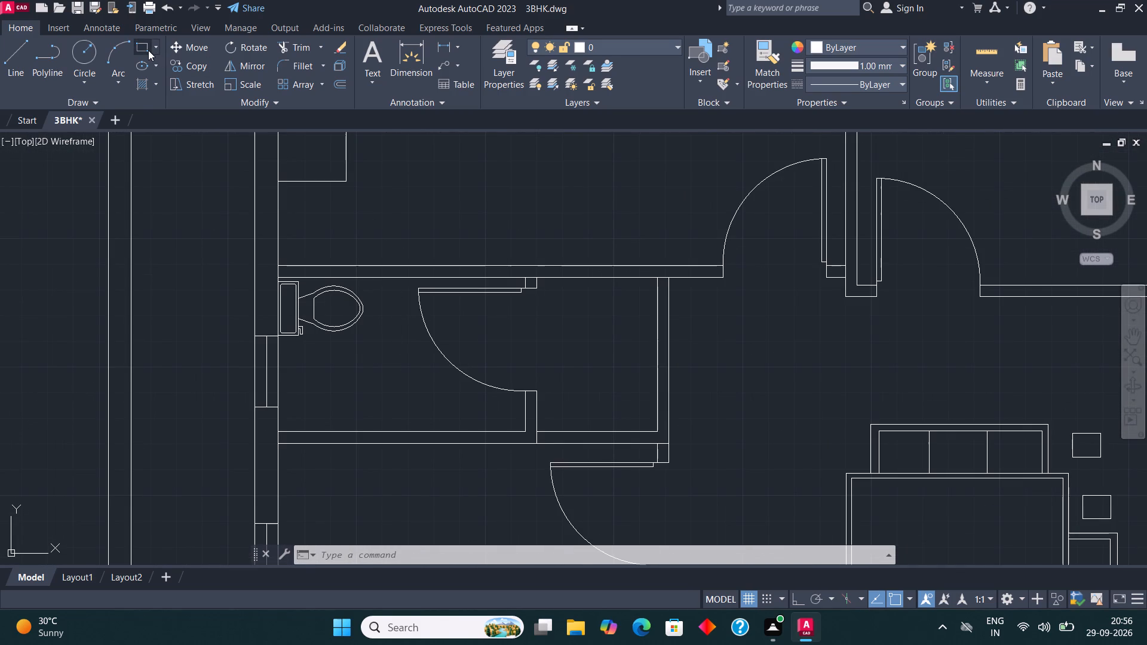
scroll(494, 443, "up", 2)
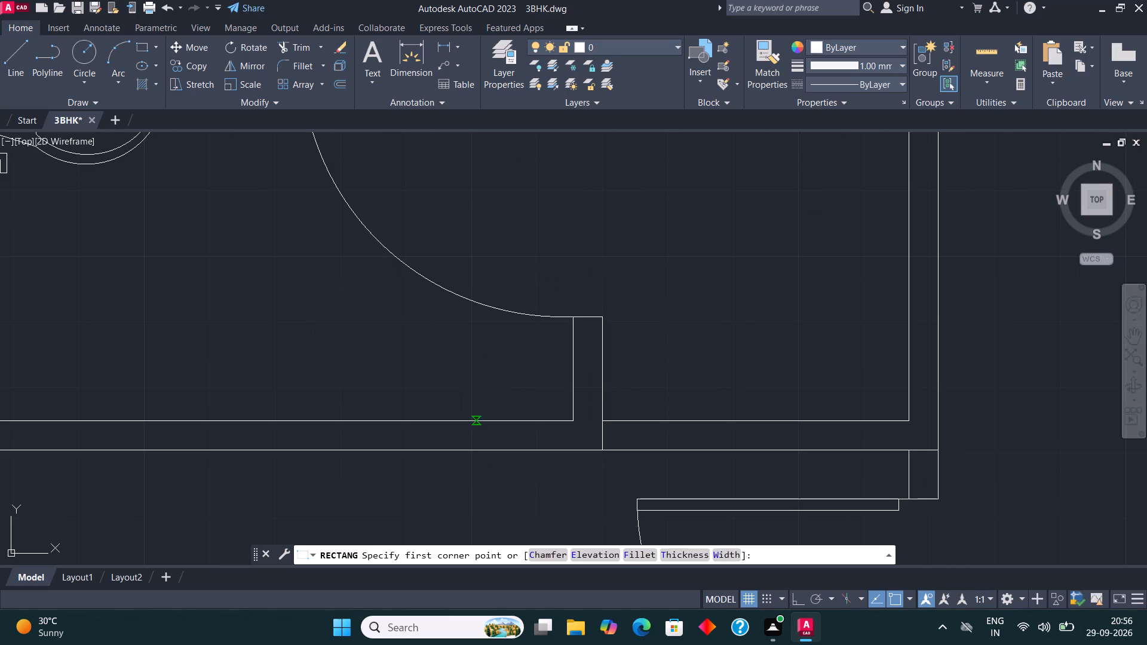
left_click(476, 419)
left_click(296, 316)
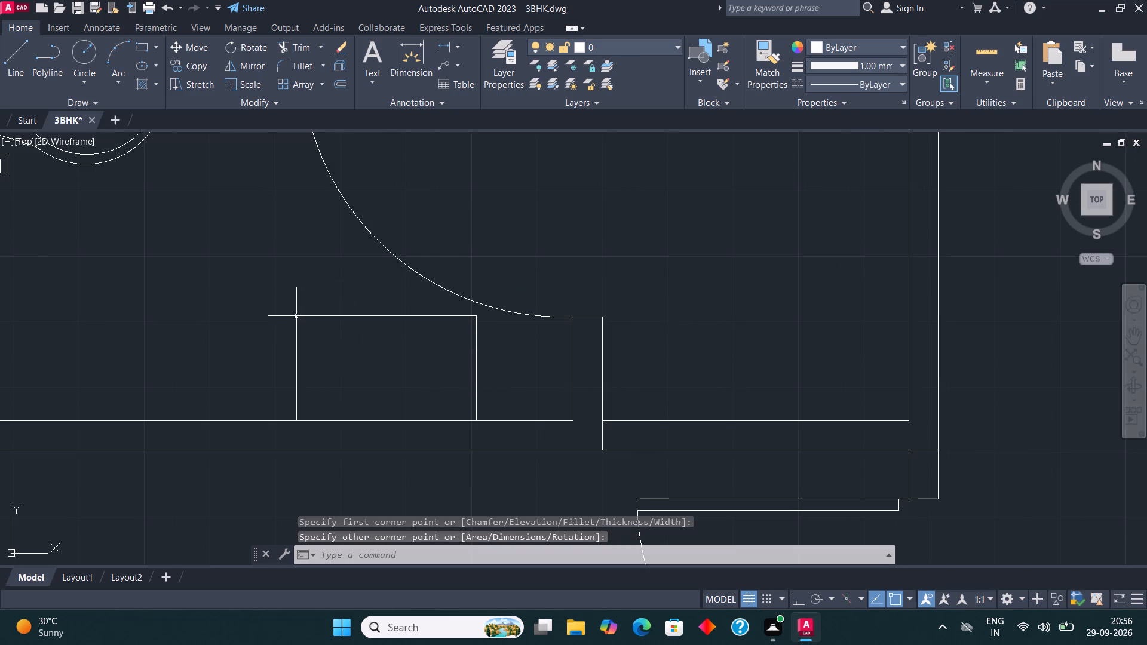
Draw a second rectangle freehand inside the basin counter rectangle, inset from its upper-left corner and reaching its lower-right corner.
scroll(521, 373, "down", 3)
scroll(475, 377, "up", 3)
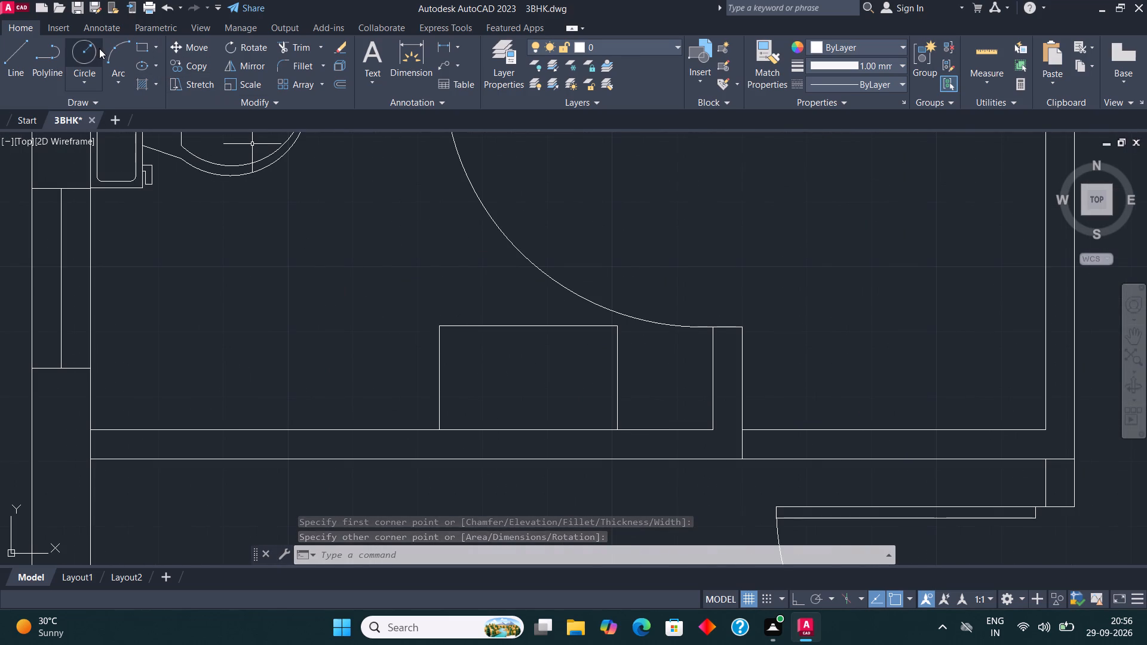
left_click(136, 47)
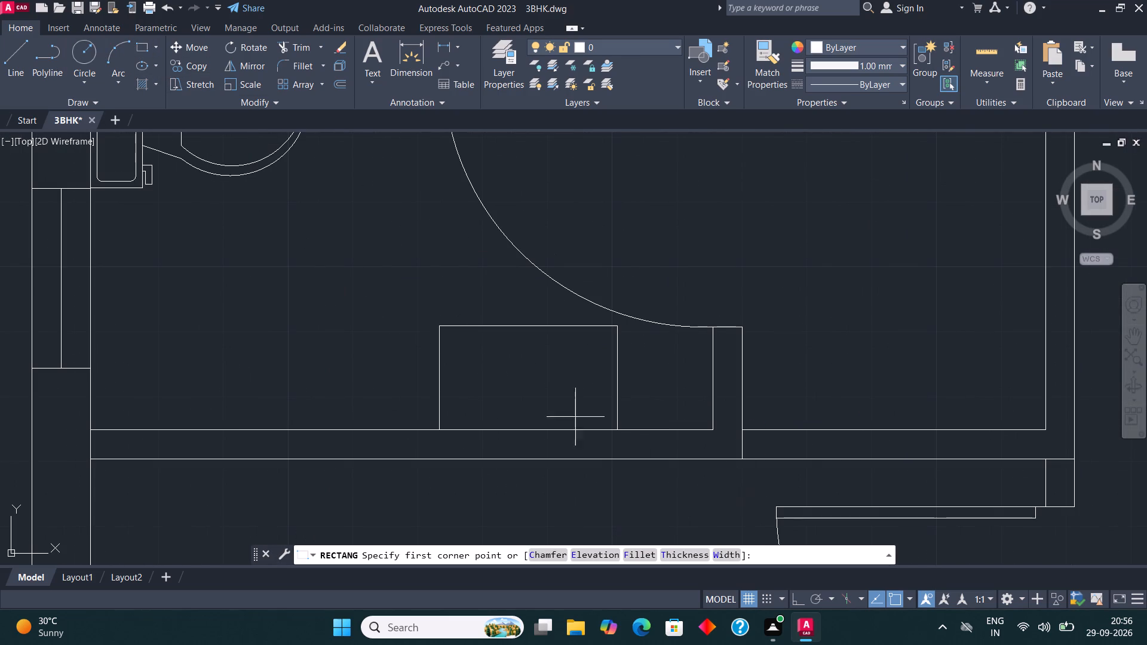
left_click(447, 335)
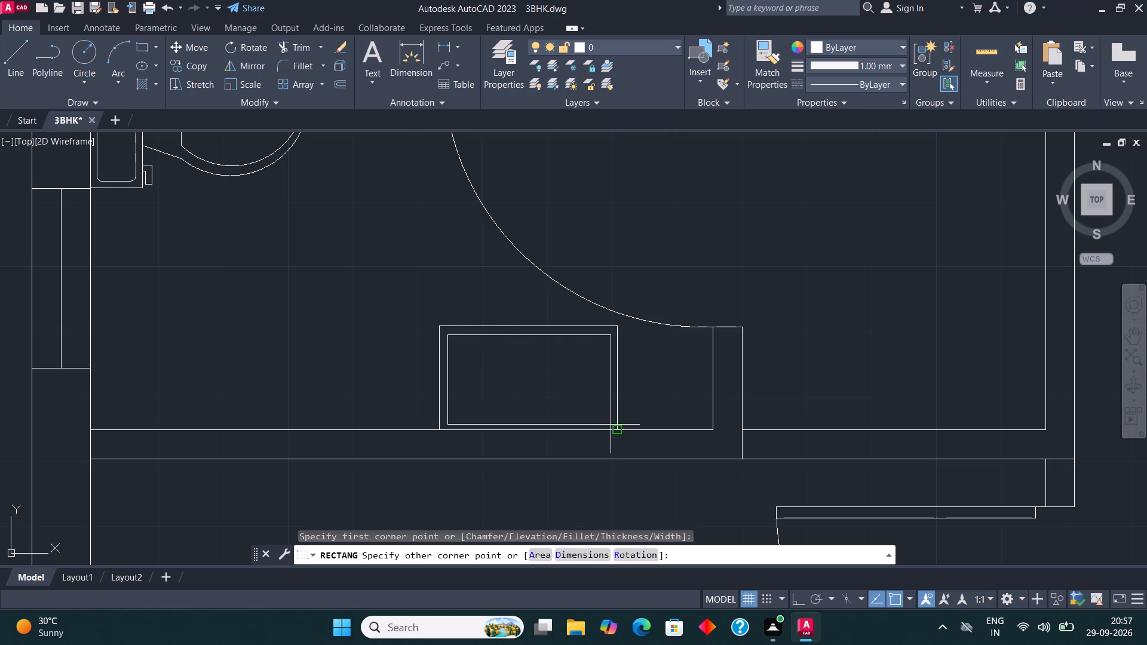
left_click(611, 423)
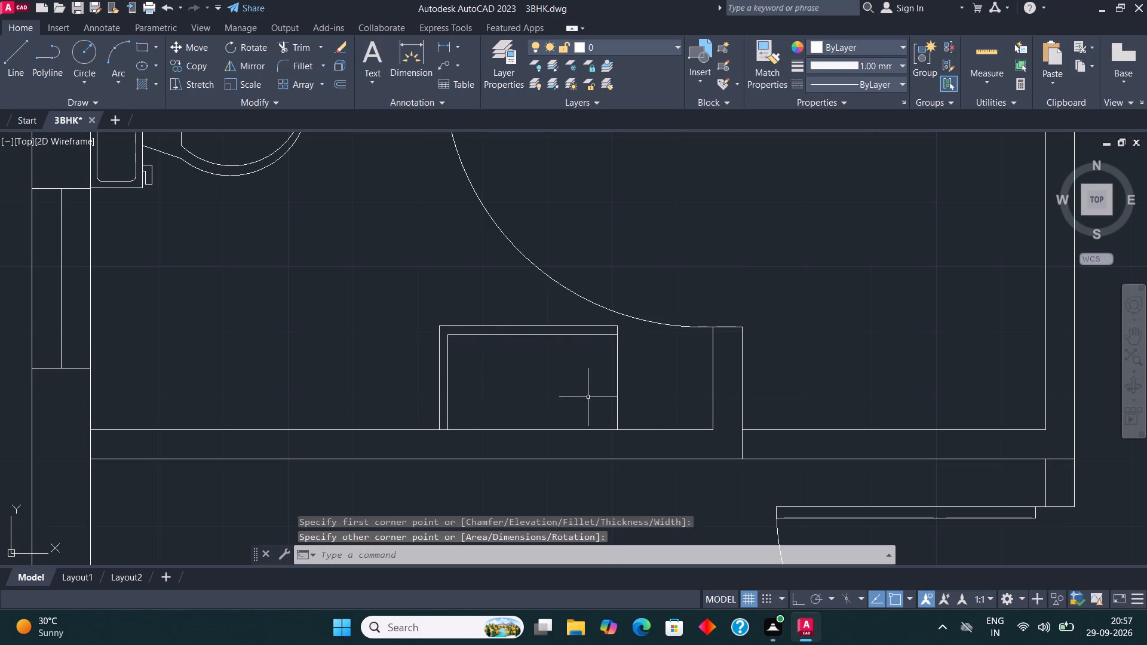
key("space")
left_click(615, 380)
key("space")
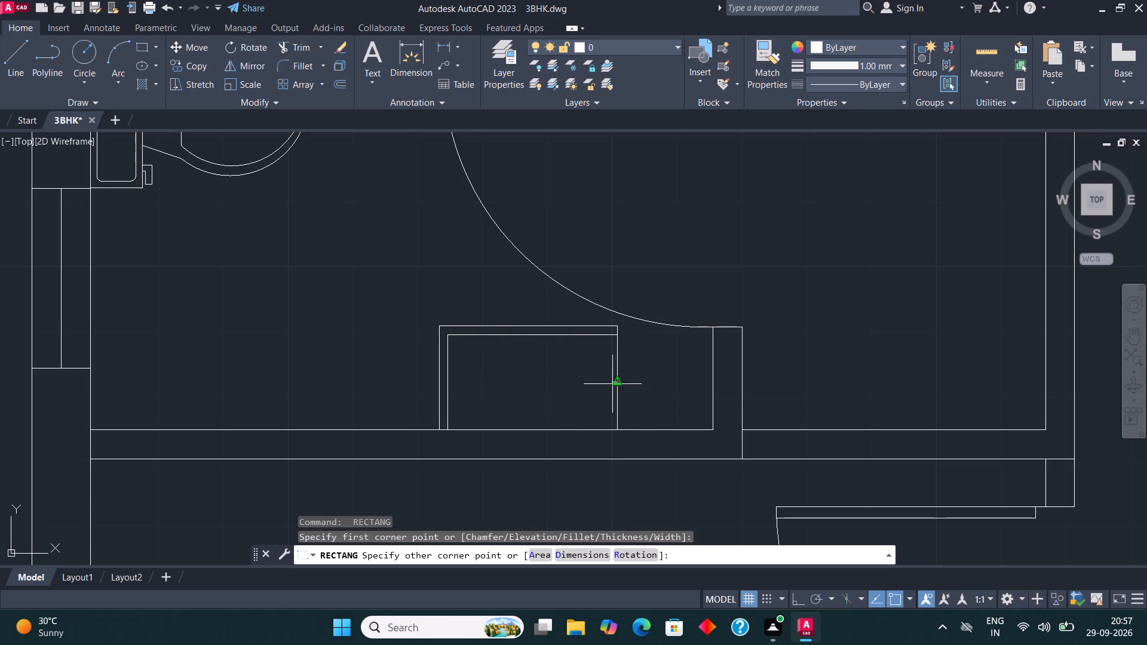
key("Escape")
Stretch the inner rectangle's right and bottom edges slightly inward, leaving a narrow gap to the outer rectangle and the wall.
left_click(619, 383)
scroll(614, 380, "up", 1)
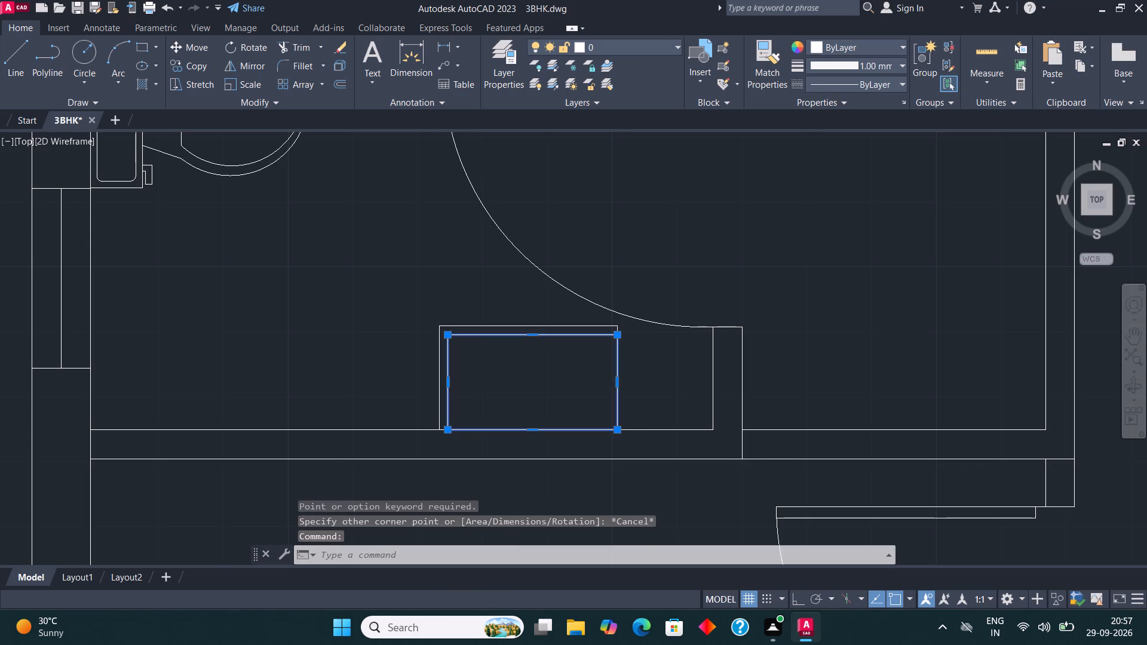
scroll(614, 380, "up", 1)
left_click(621, 391)
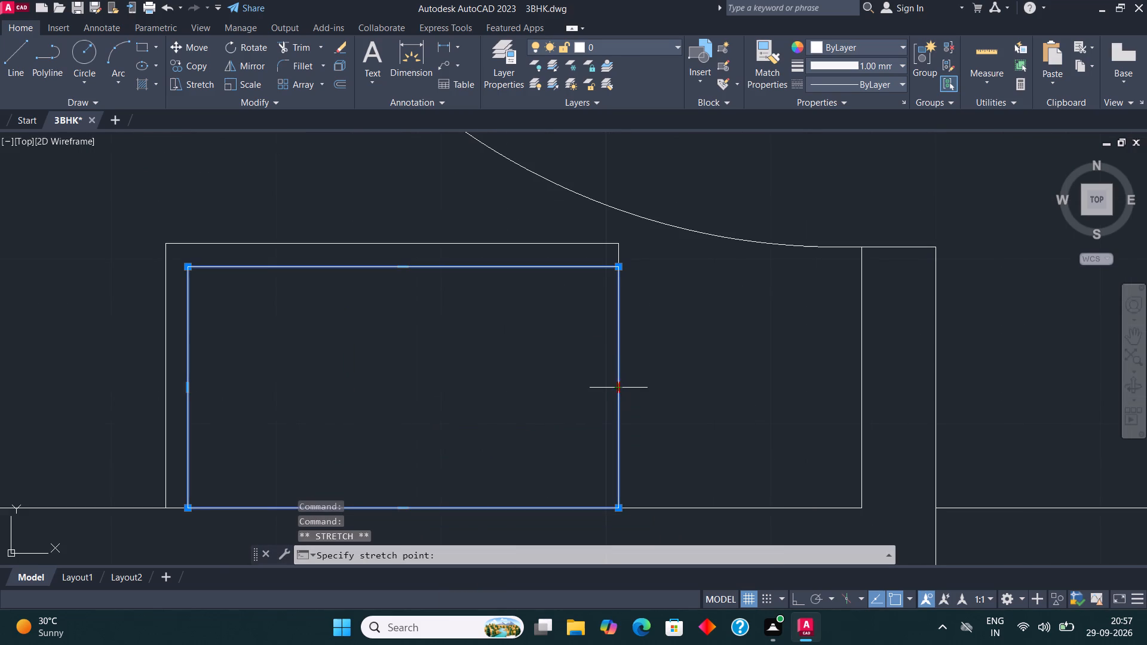
left_click(600, 388)
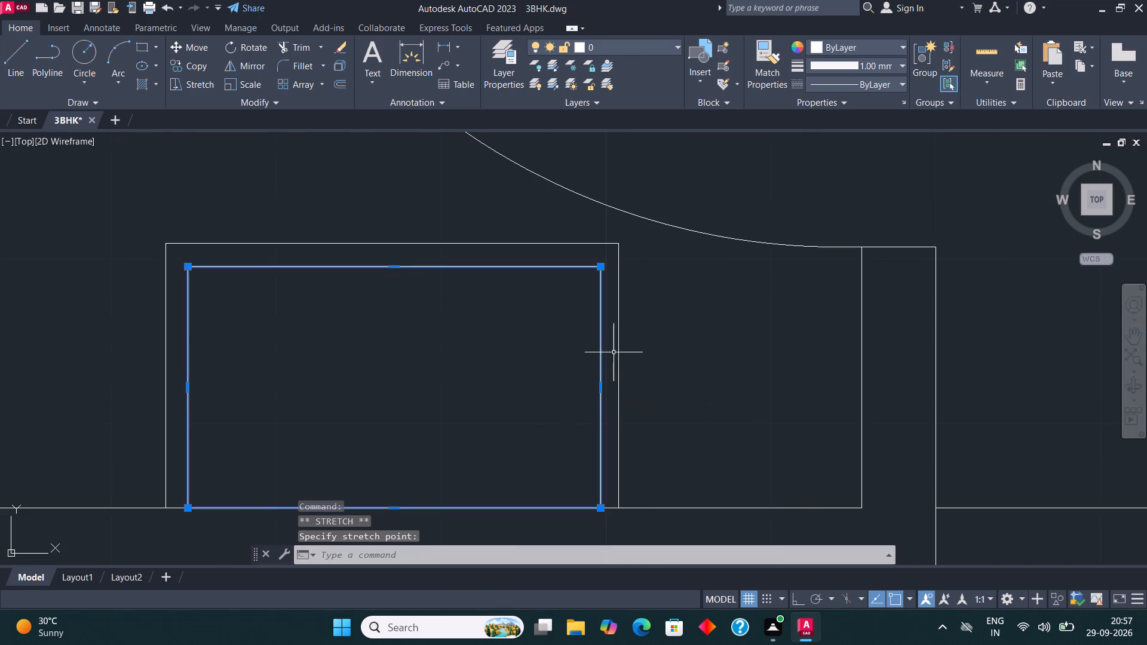
scroll(567, 355, "down", 2)
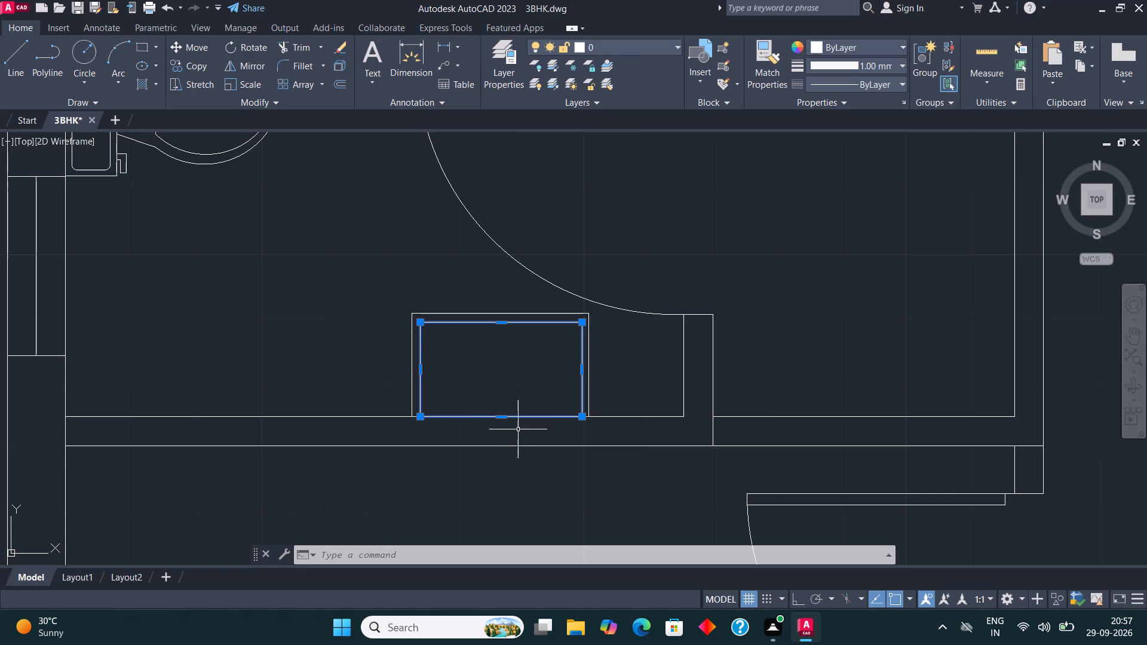
scroll(515, 426, "up", 1)
left_click(493, 410)
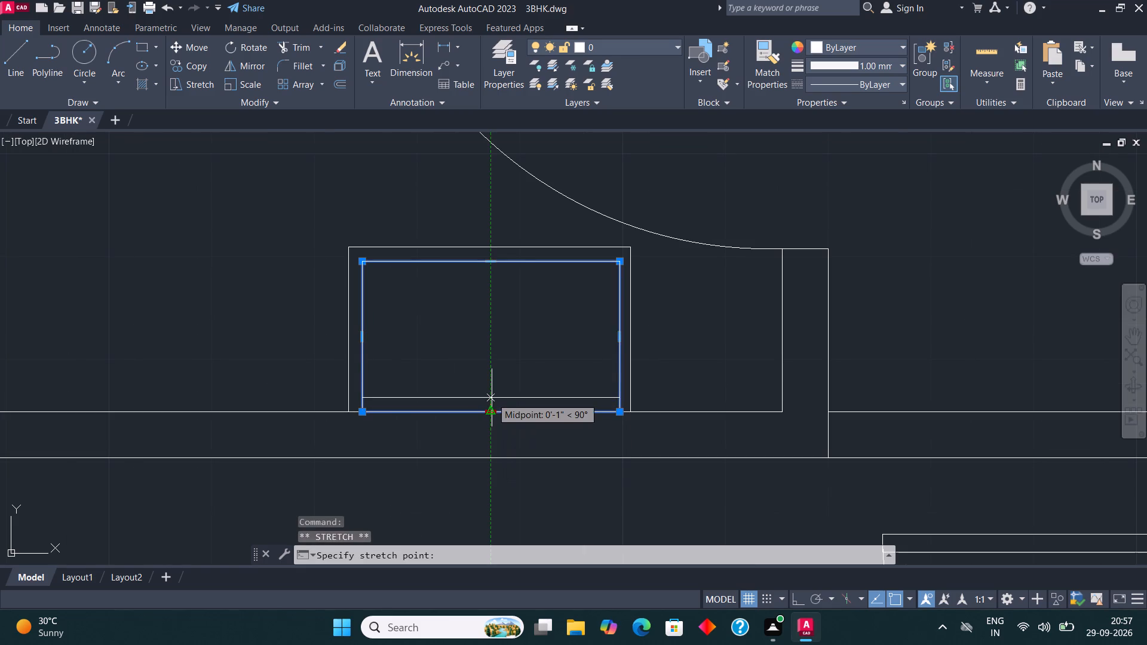
left_click(493, 402)
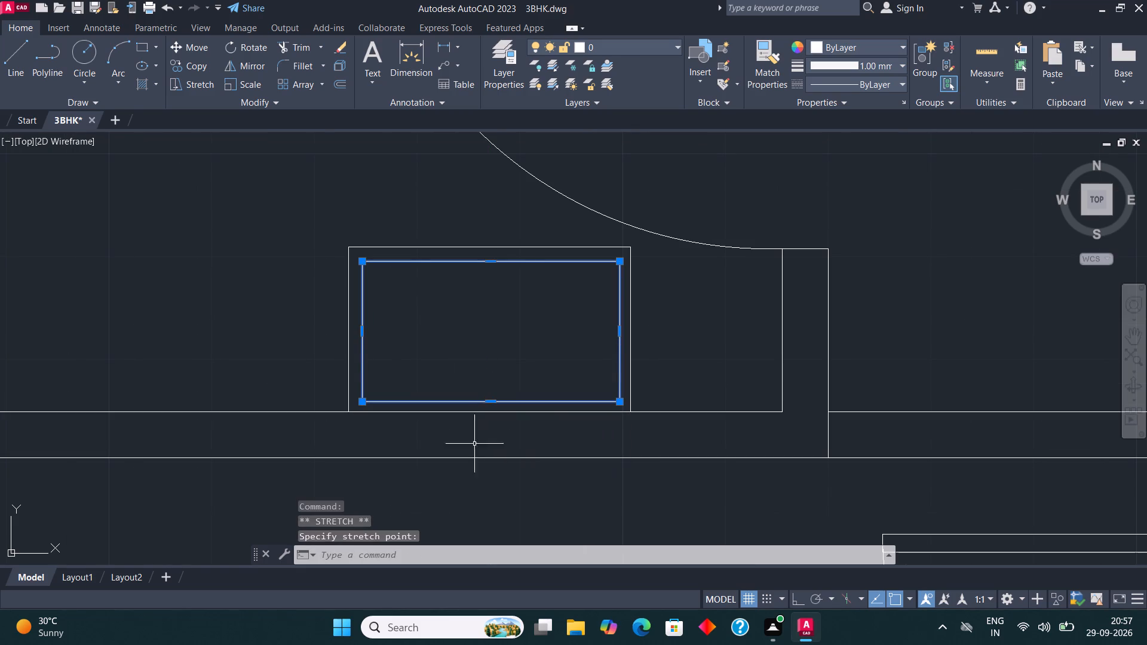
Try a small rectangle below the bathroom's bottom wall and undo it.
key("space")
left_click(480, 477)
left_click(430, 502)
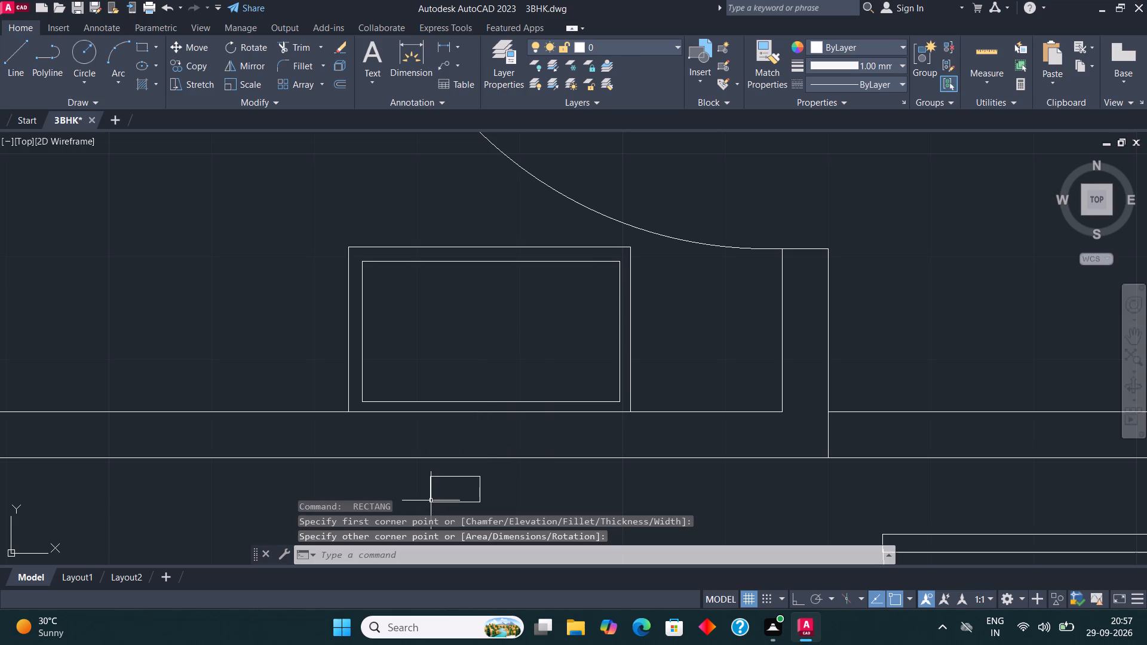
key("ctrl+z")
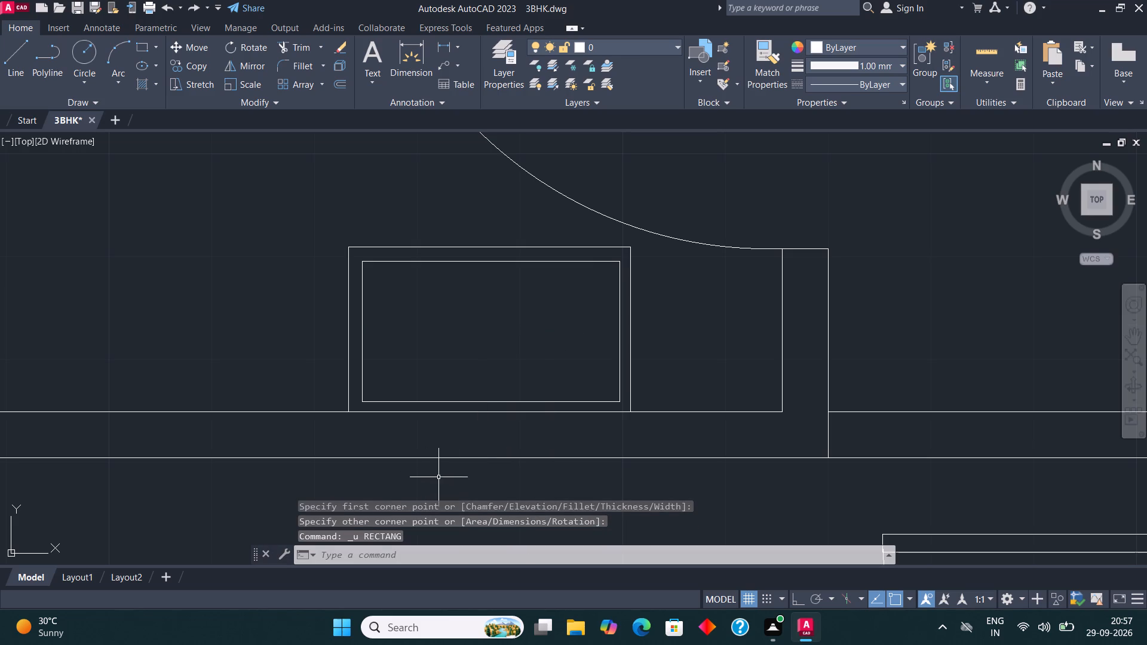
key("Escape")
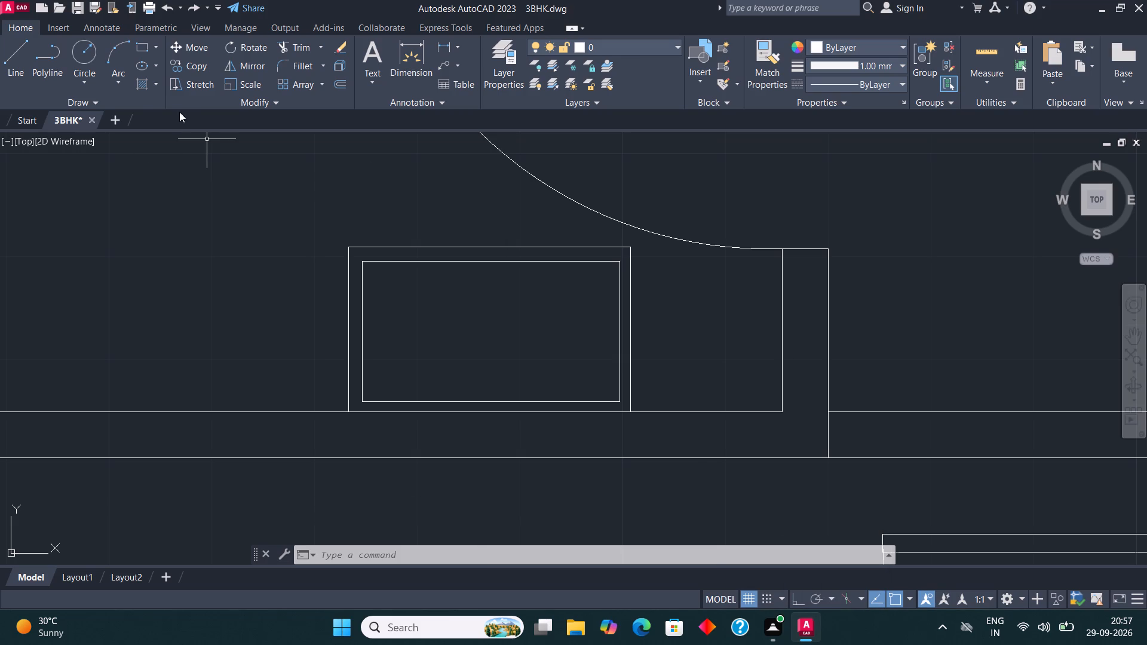
Draw a circle of about 4" radius inside the inner basin rectangle and move it to the rectangle's middle.
left_click(101, 53)
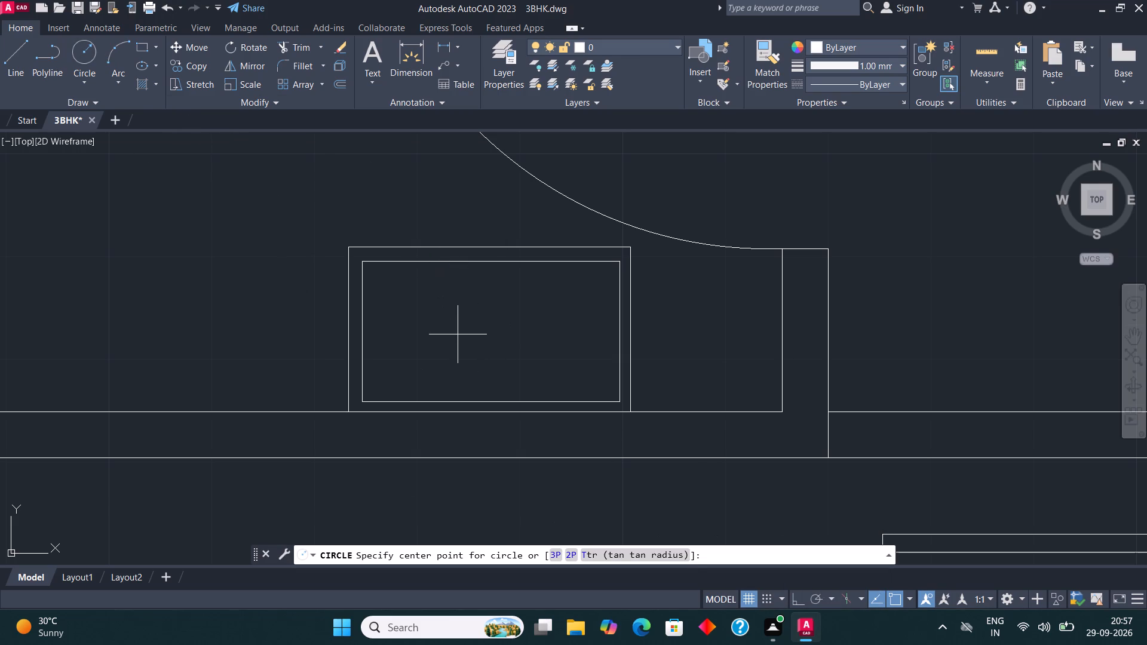
left_click(461, 326)
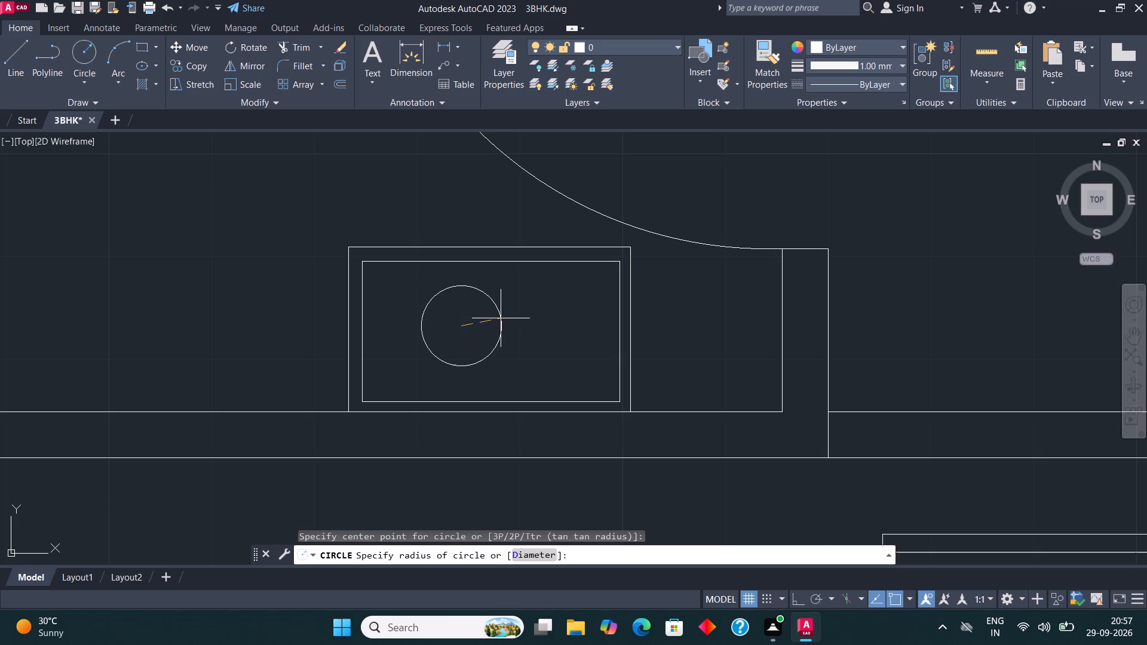
left_click(504, 334)
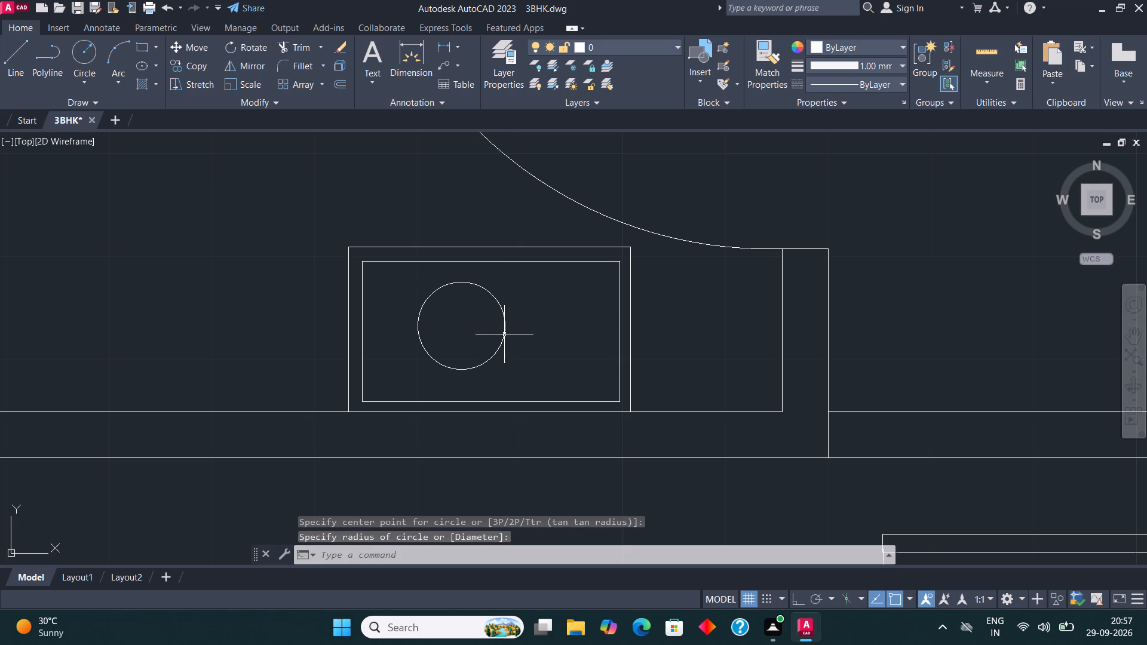
left_click(497, 353)
left_click(463, 325)
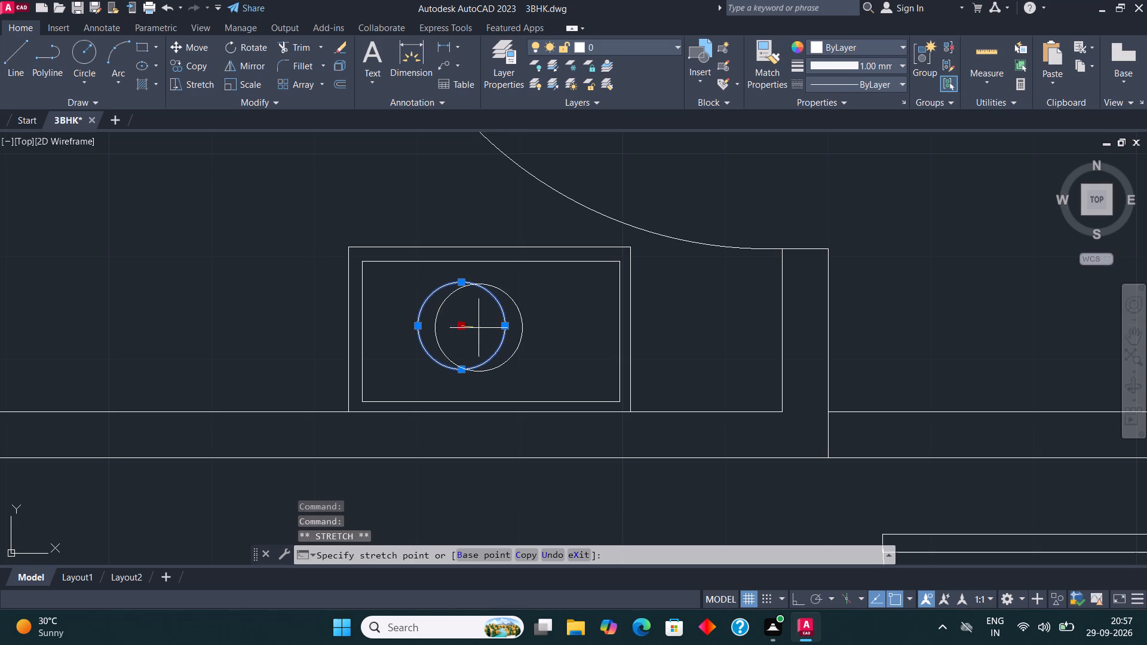
left_click(492, 330)
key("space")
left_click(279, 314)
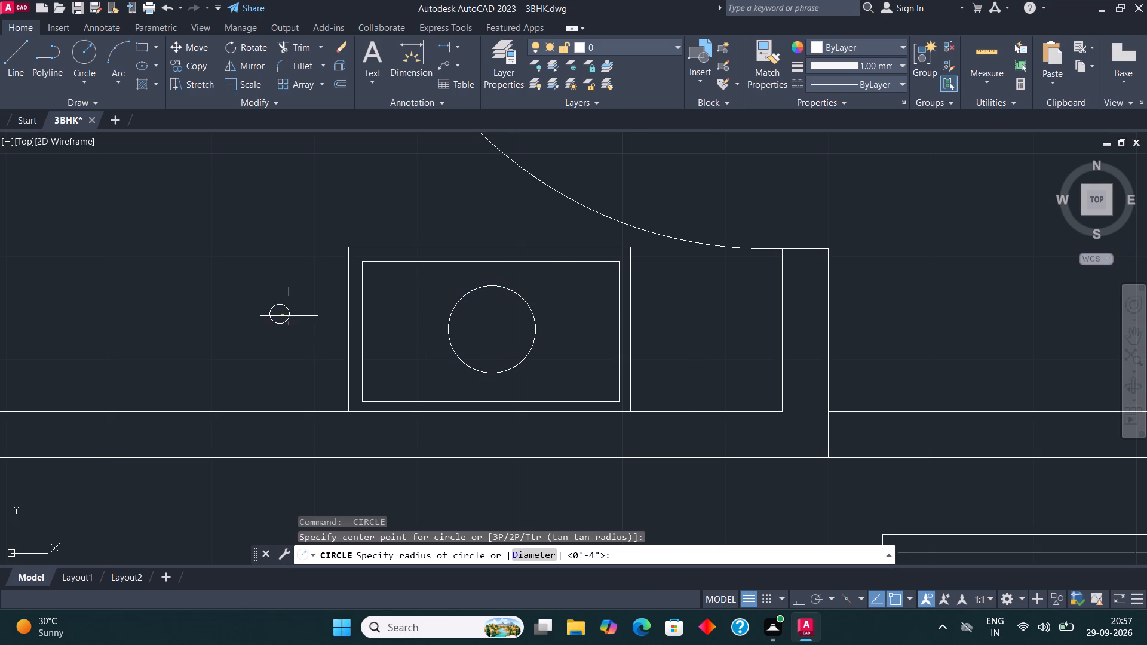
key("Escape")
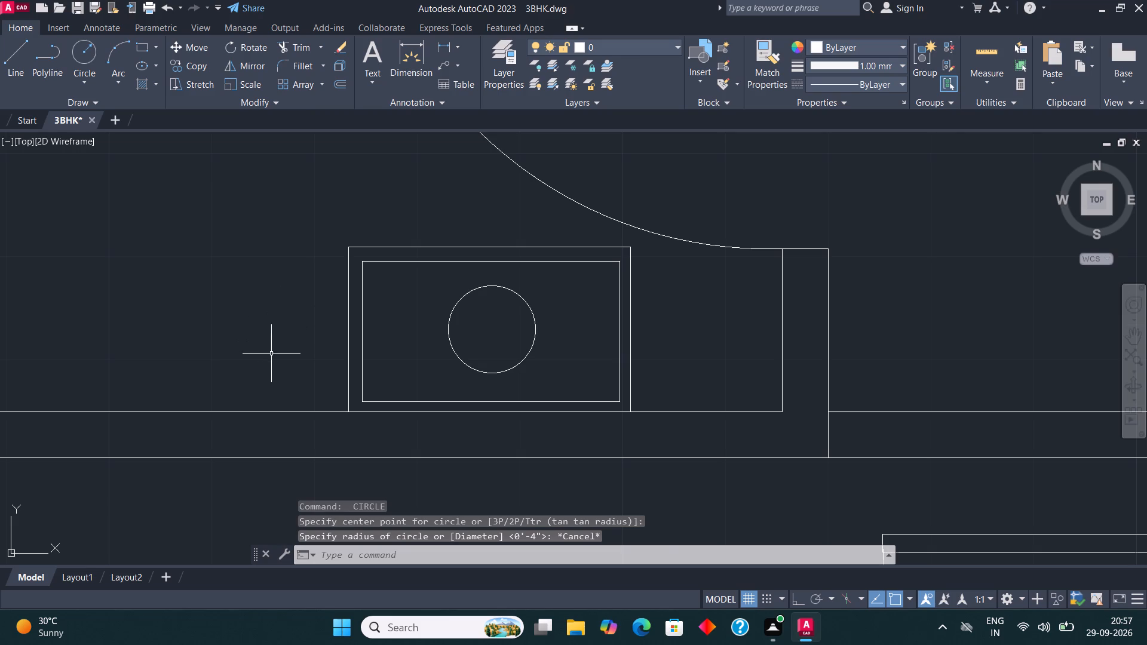
Draw a small circle of about 1" radius at the top of the basin circle and move it down just inside that circle.
scroll(286, 377, "down", 3)
scroll(350, 358, "up", 4)
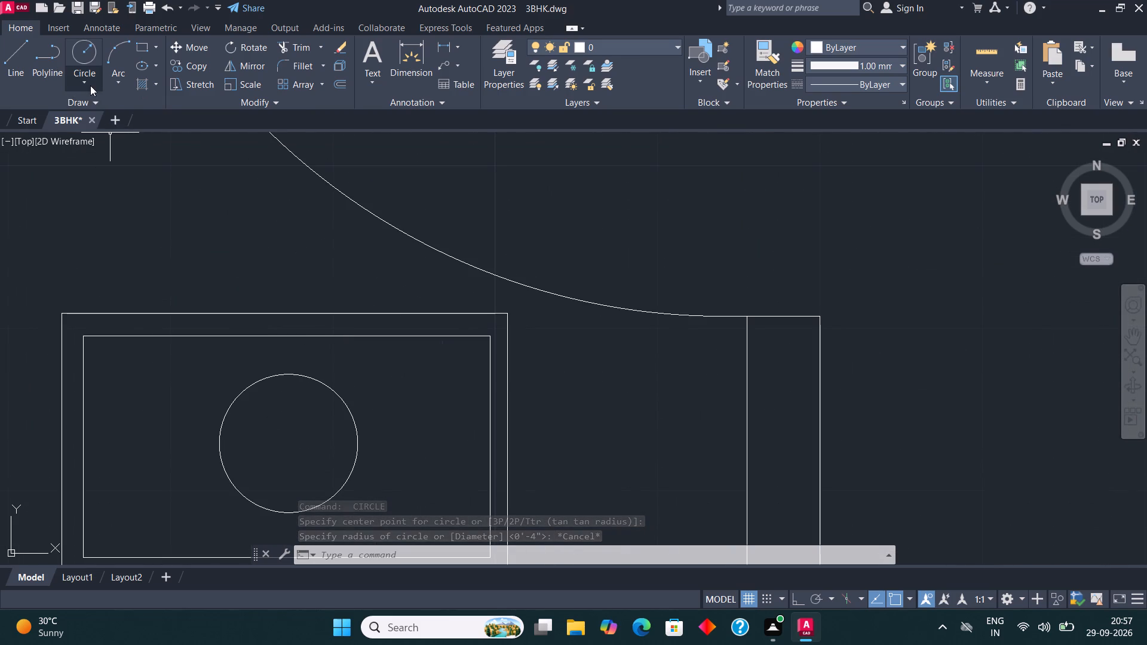
left_click(90, 81)
left_click(93, 51)
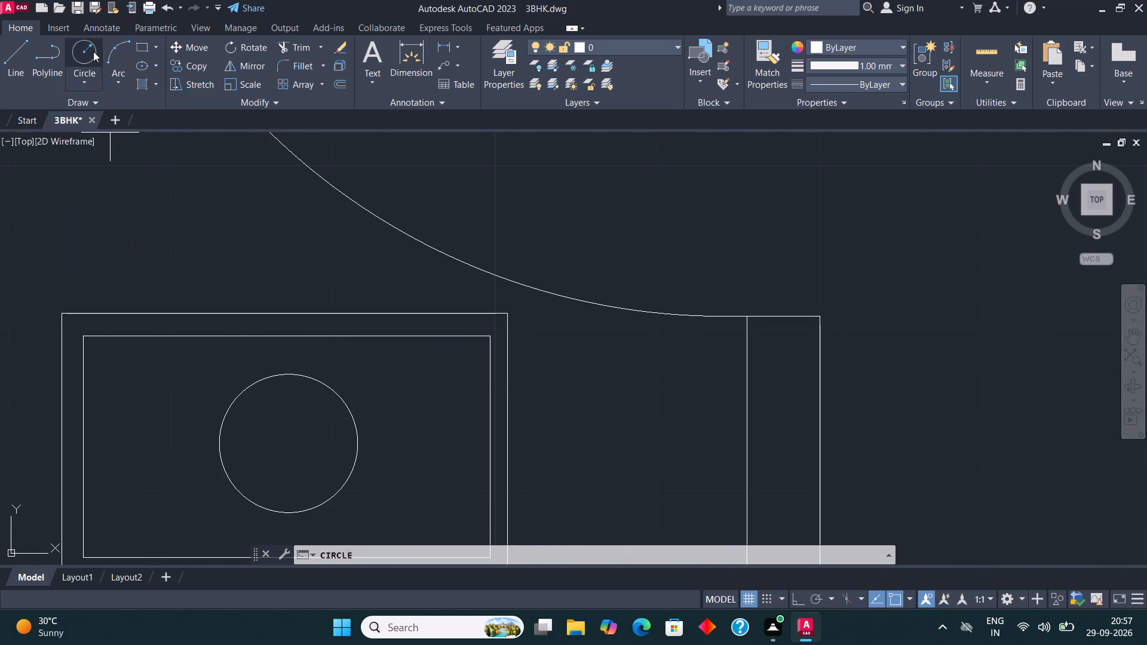
left_click(286, 374)
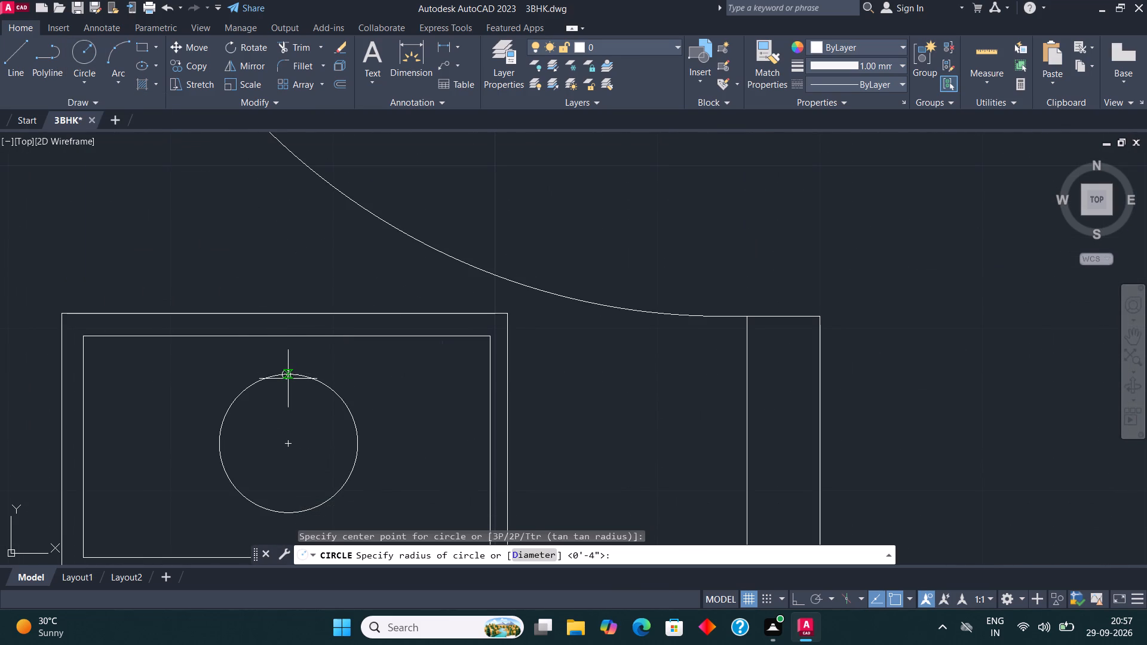
left_click(293, 386)
scroll(411, 291, "down", 2)
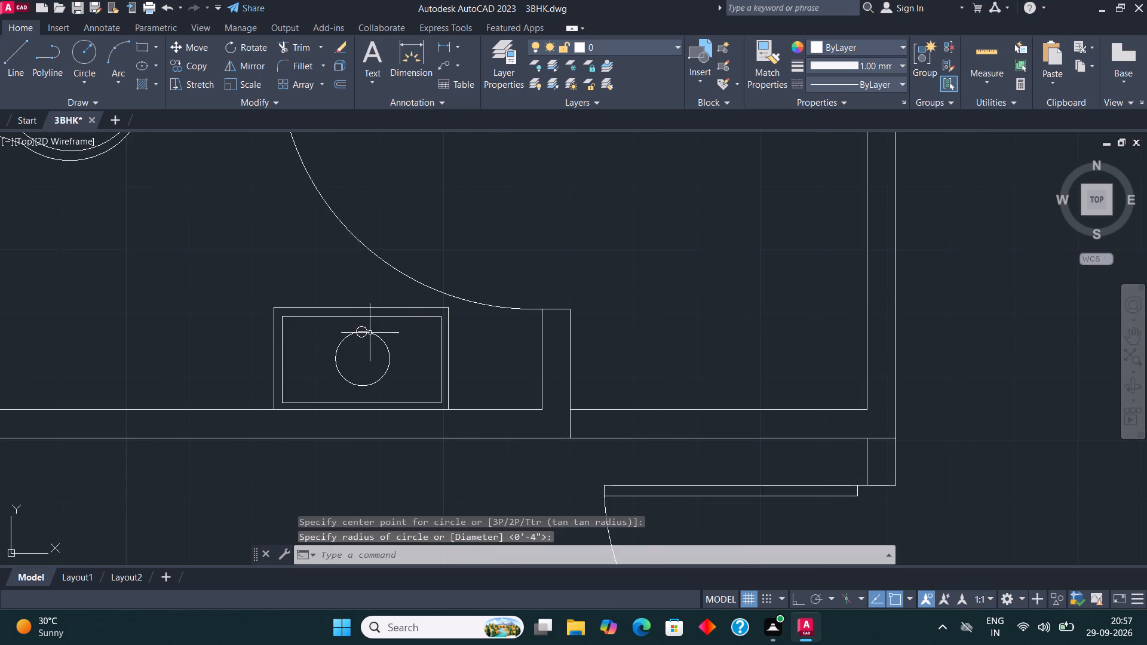
scroll(354, 343, "up", 3)
left_click(370, 314)
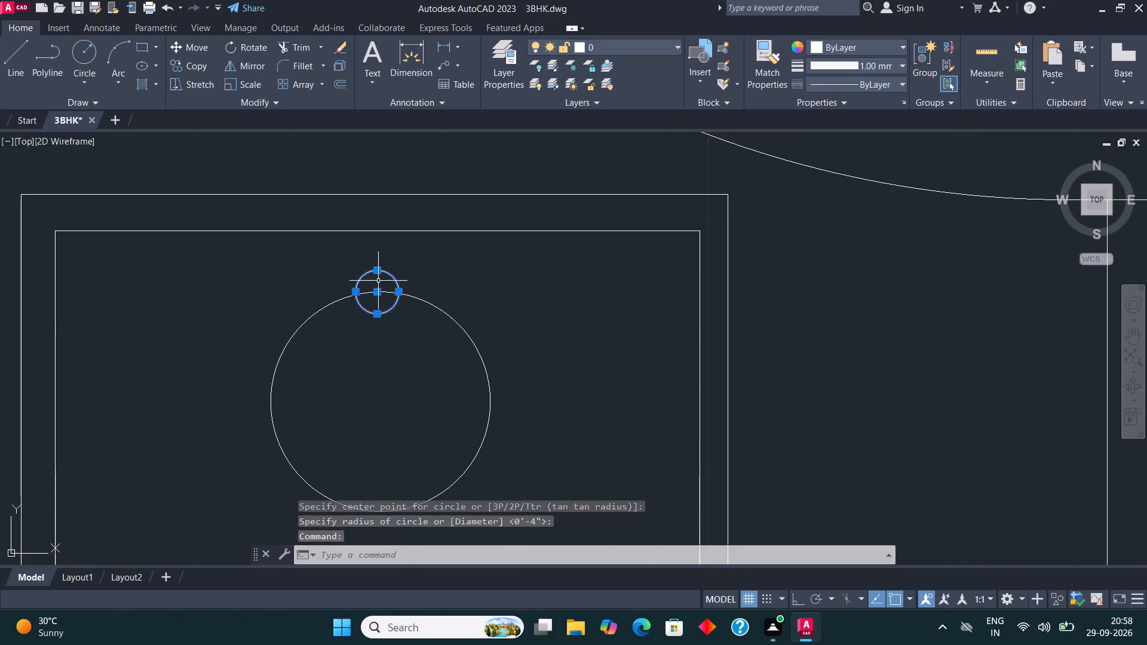
left_click(375, 293)
left_click(375, 316)
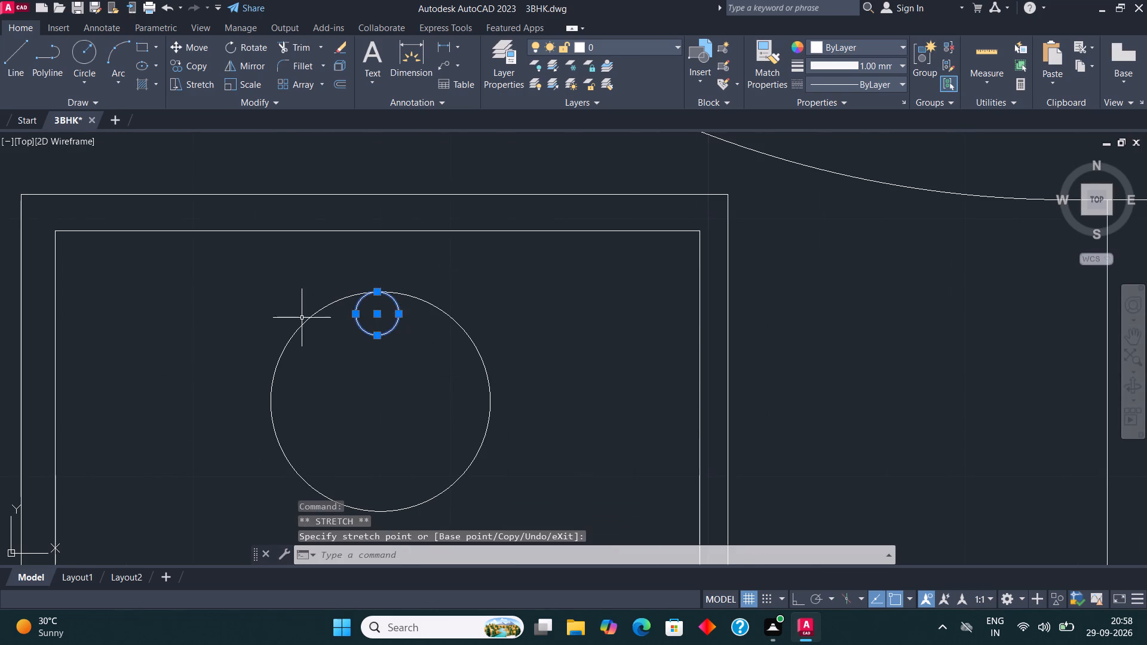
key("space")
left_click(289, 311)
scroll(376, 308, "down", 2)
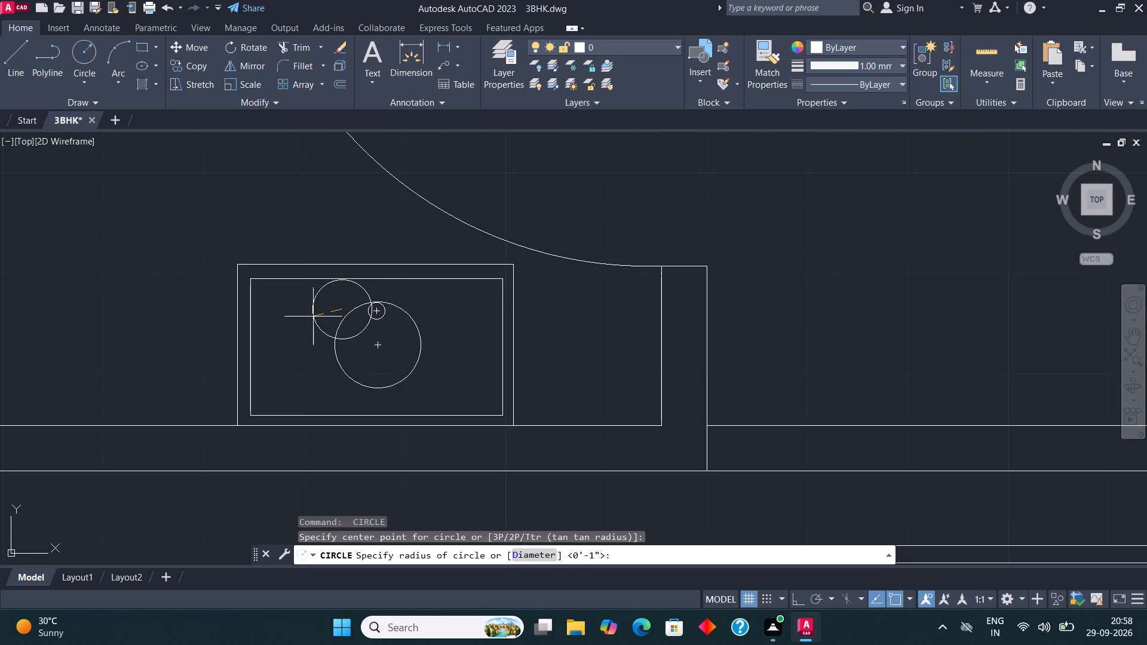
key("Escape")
Examine the floor plan, comparing the bathroom between the left bedrooms with the upper-right bathroom and the surrounding rooms.
scroll(318, 322, "down", 3)
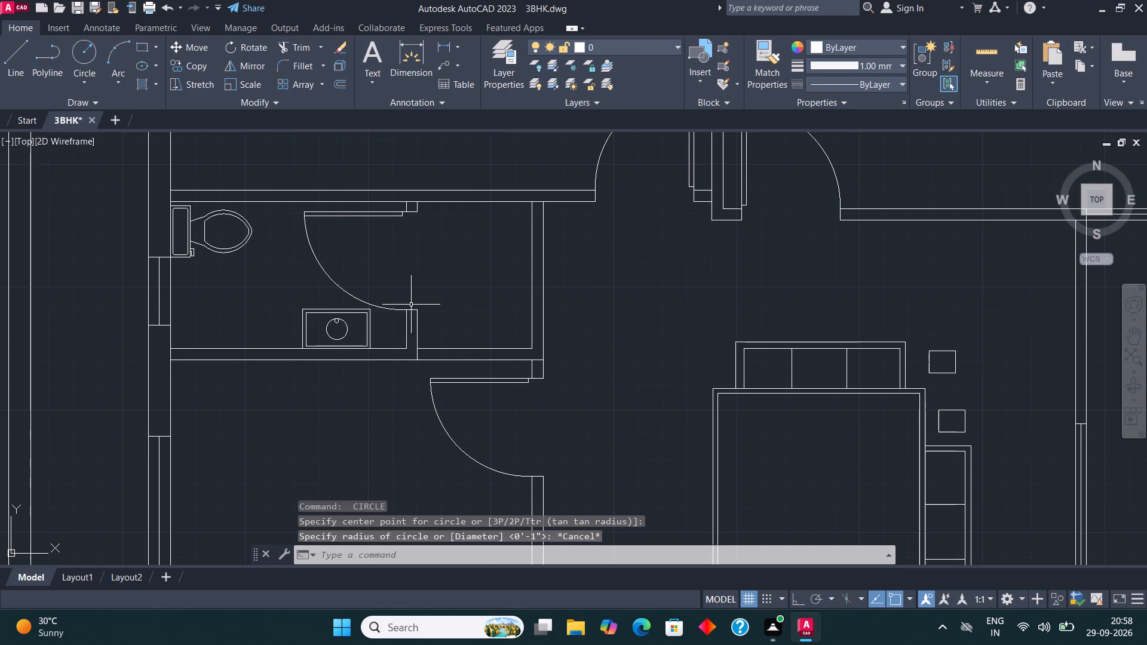
scroll(374, 325, "down", 1)
scroll(338, 357, "down", 1)
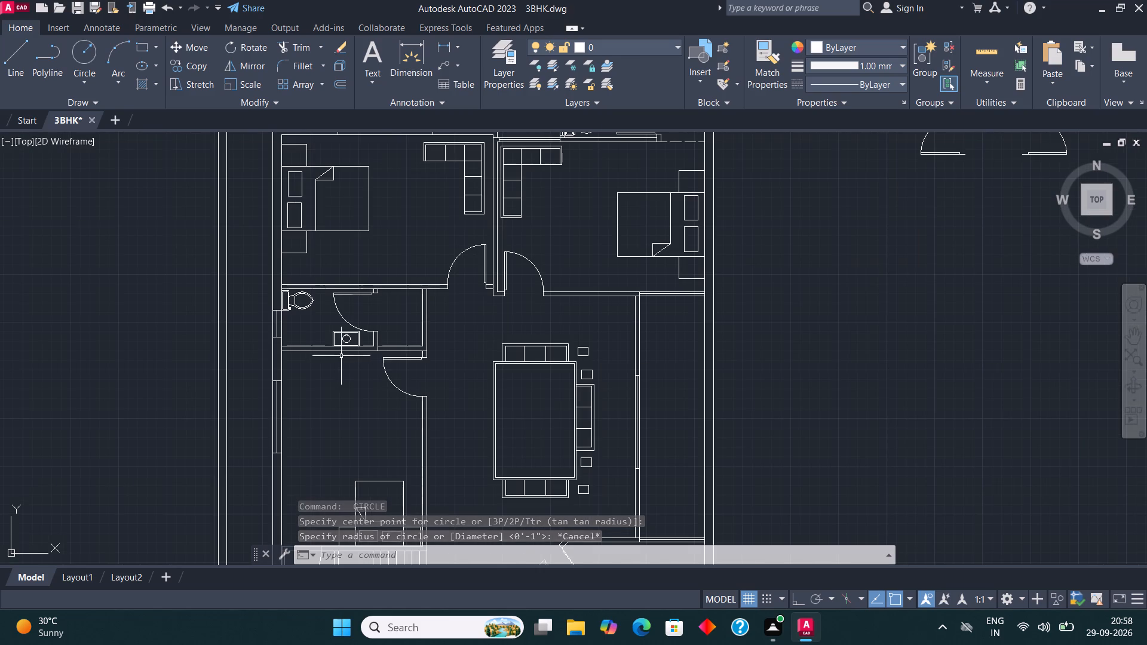
scroll(381, 379, "down", 1)
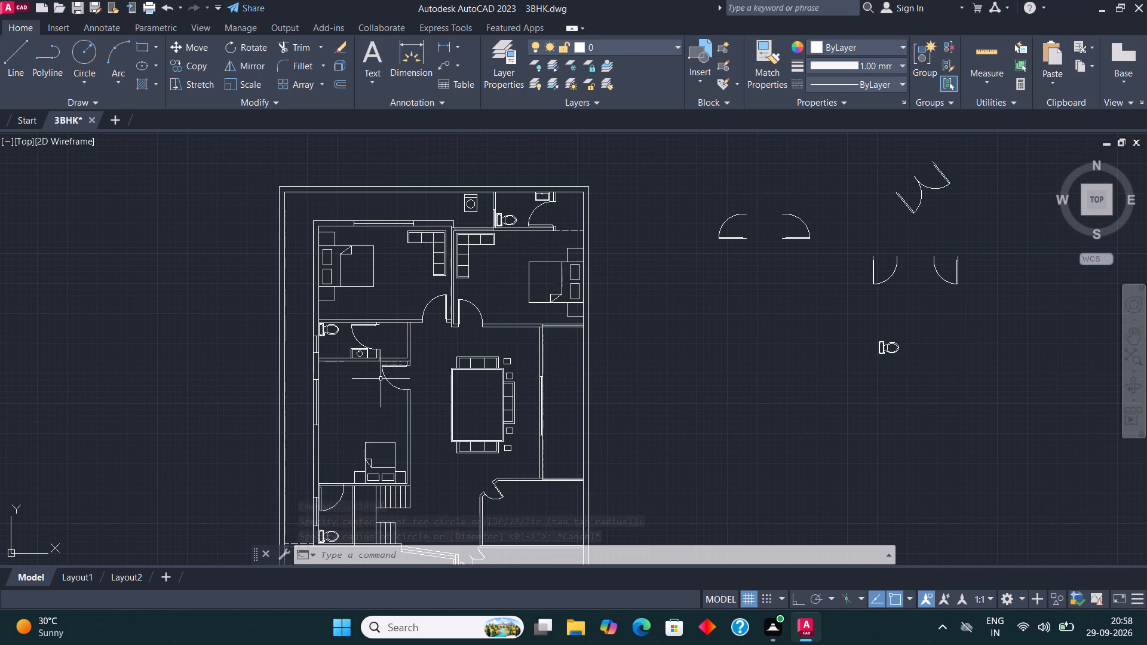
scroll(394, 328, "up", 2)
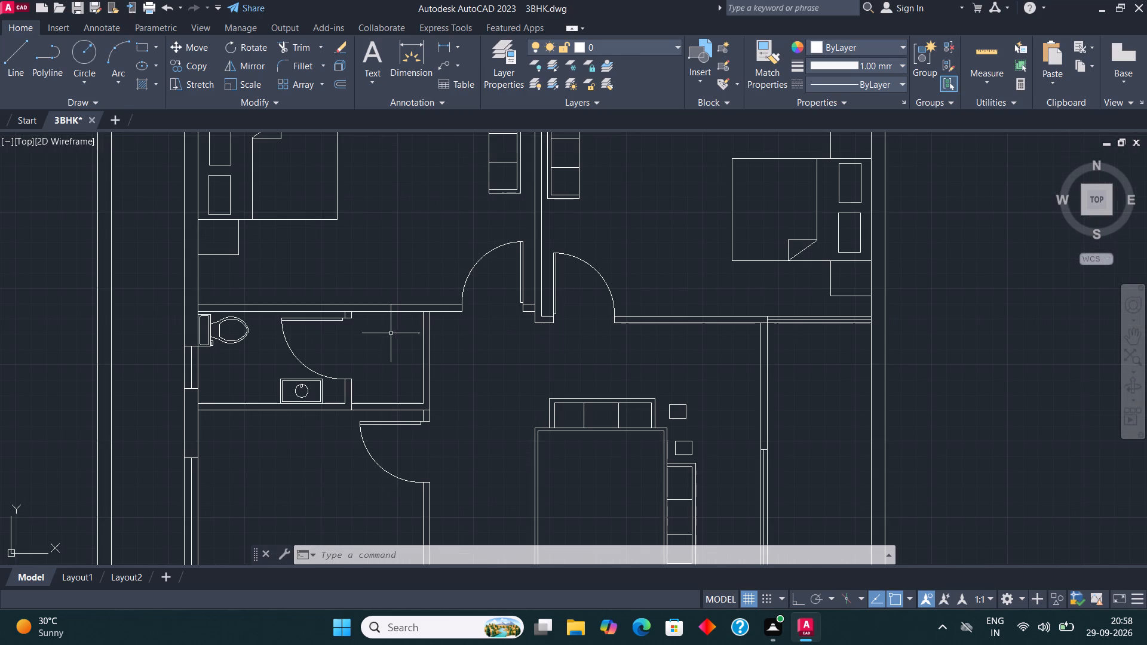
scroll(385, 342, "down", 1)
scroll(493, 274, "down", 1)
scroll(565, 171, "up", 3)
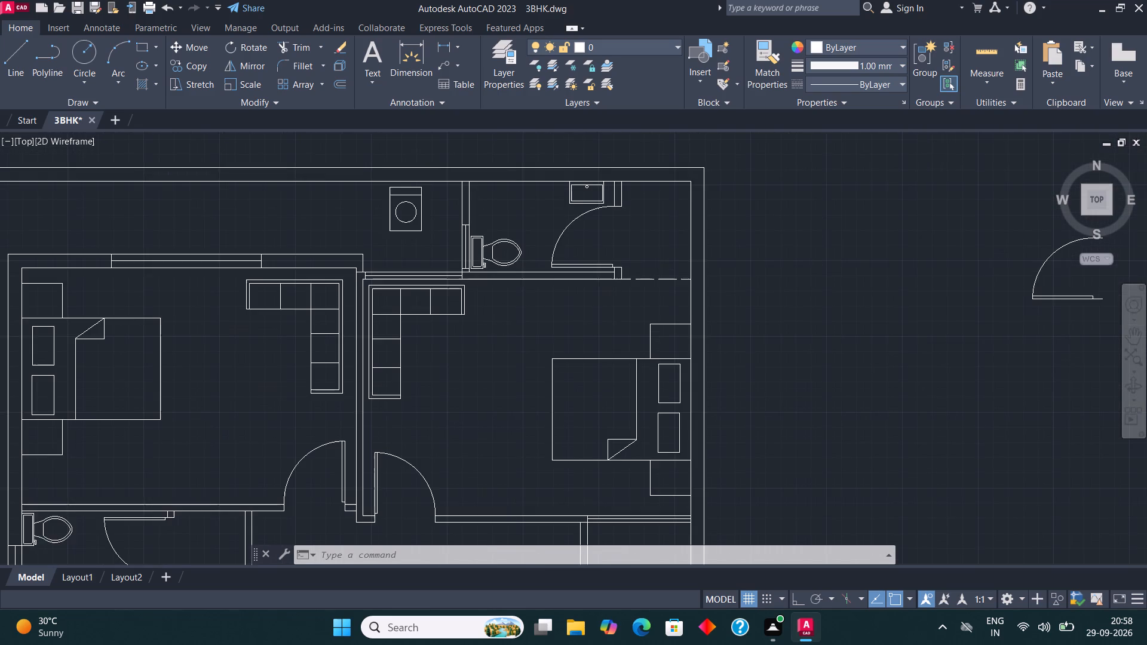
scroll(474, 340, "down", 1)
scroll(365, 305, "down", 2)
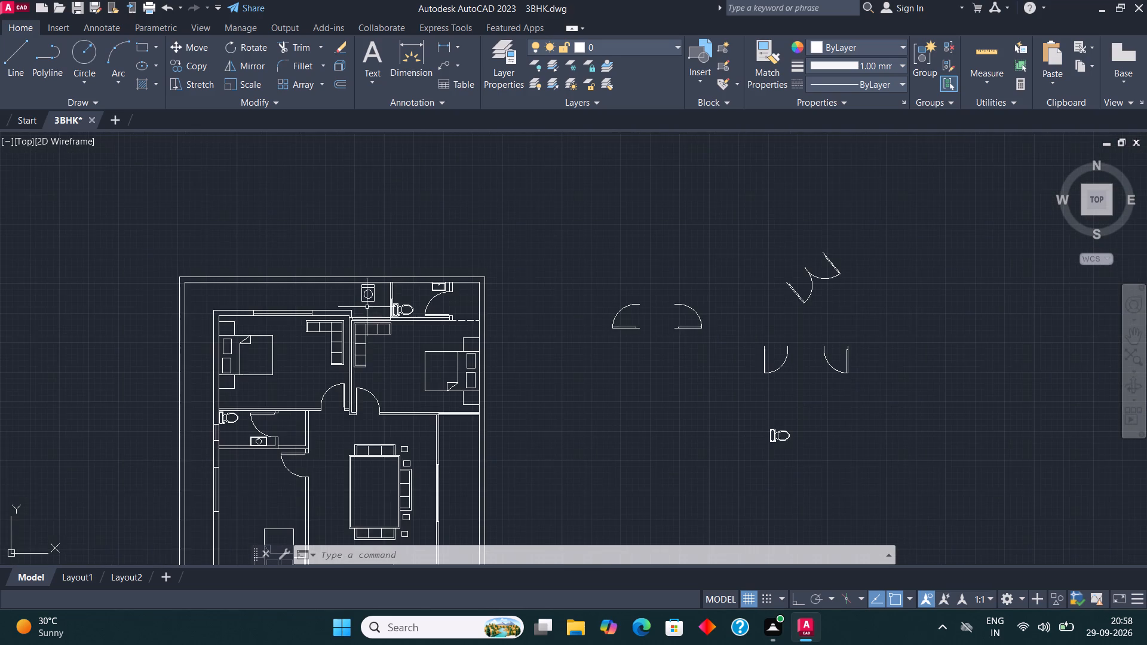
scroll(240, 505, "up", 2)
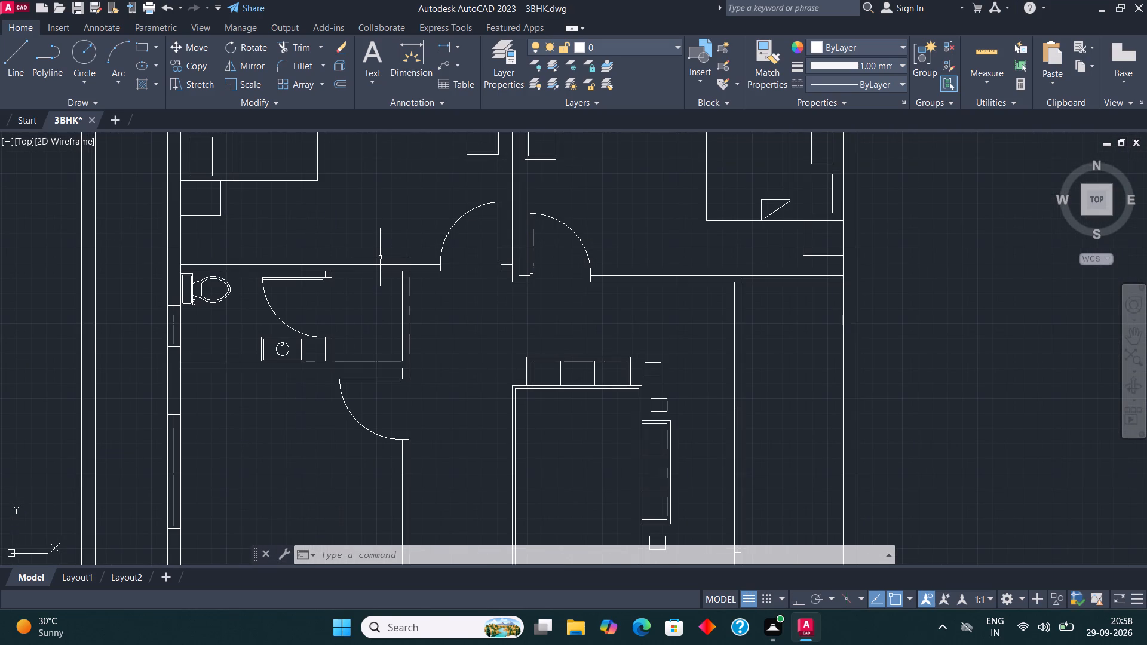
scroll(380, 272, "down", 1)
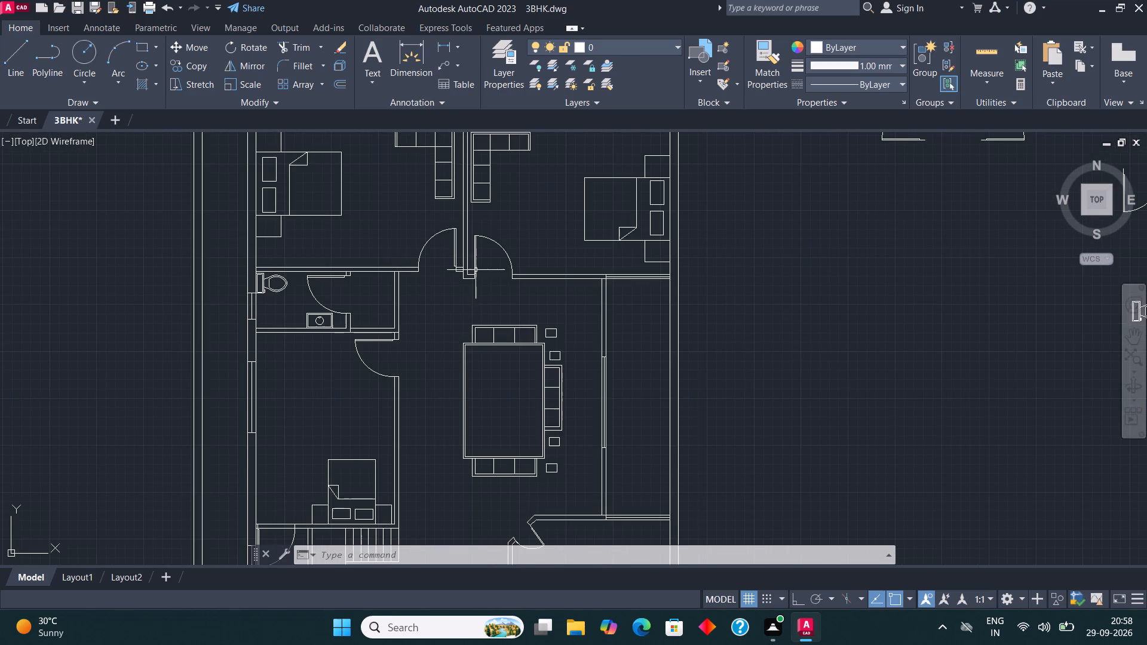
Offset the inner rectangle of the central seating area inward by about 2'-11" to form a narrow centre rectangle.
scroll(473, 262, "down", 1)
scroll(488, 360, "up", 1)
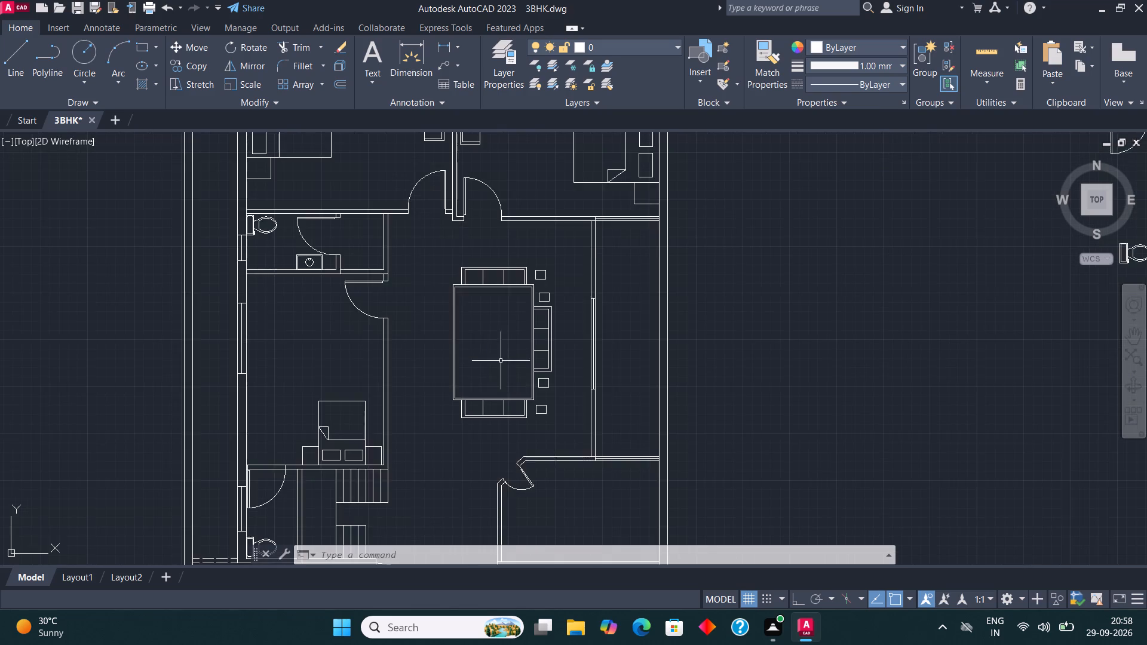
scroll(504, 360, "up", 1)
left_click(425, 308)
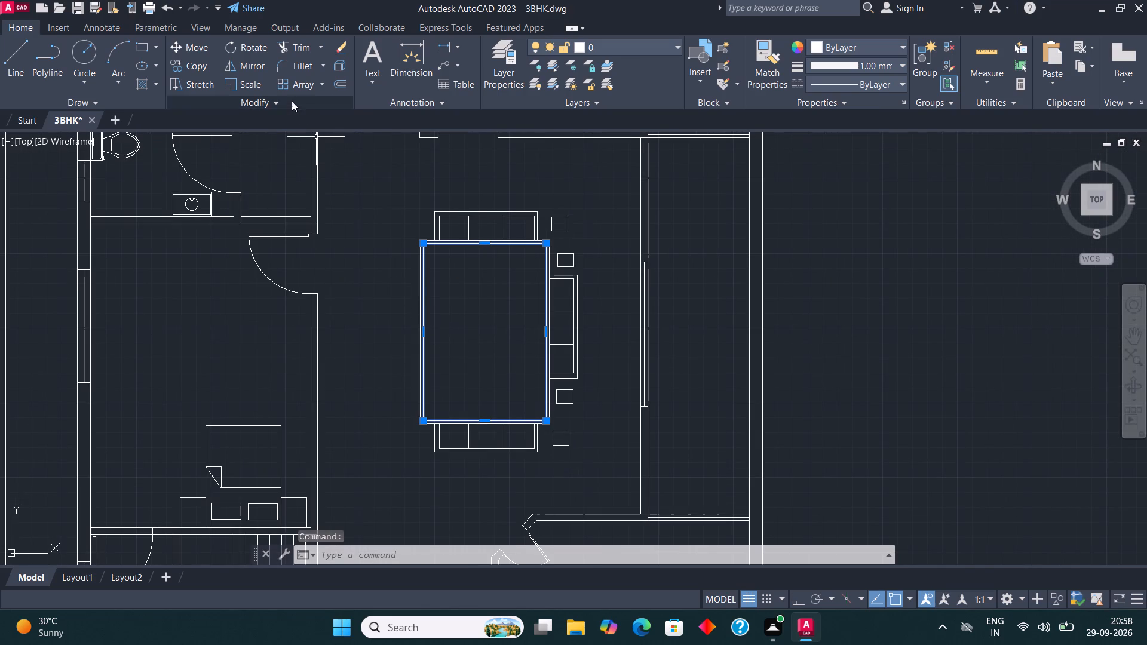
left_click(339, 87)
left_click(468, 247)
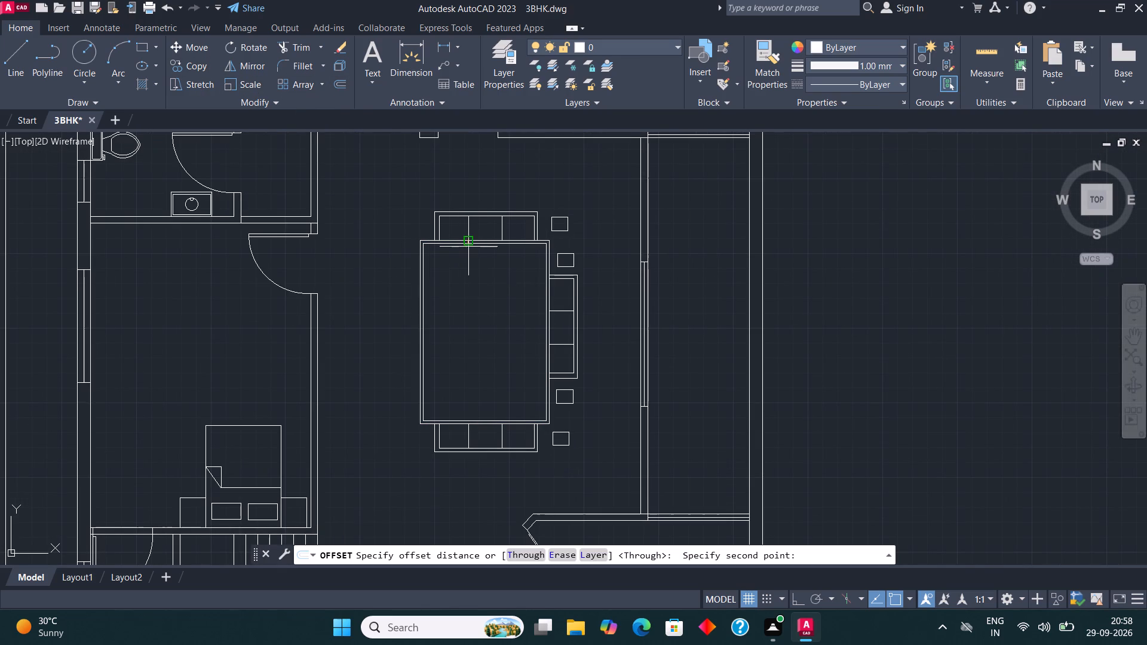
left_click(478, 291)
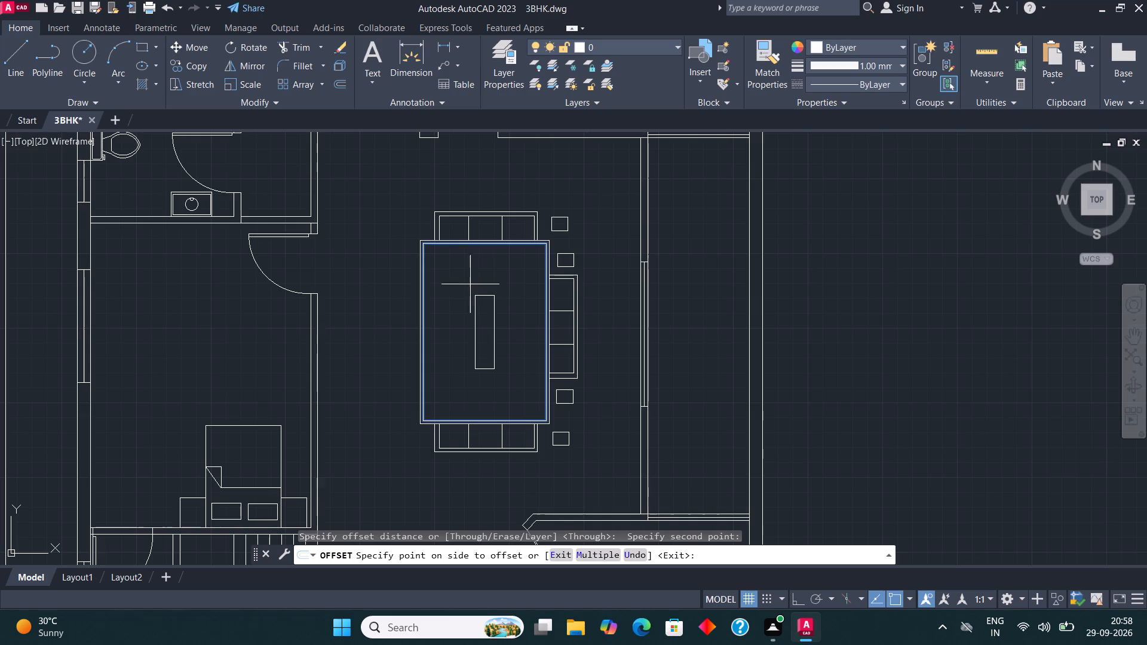
left_click(467, 279)
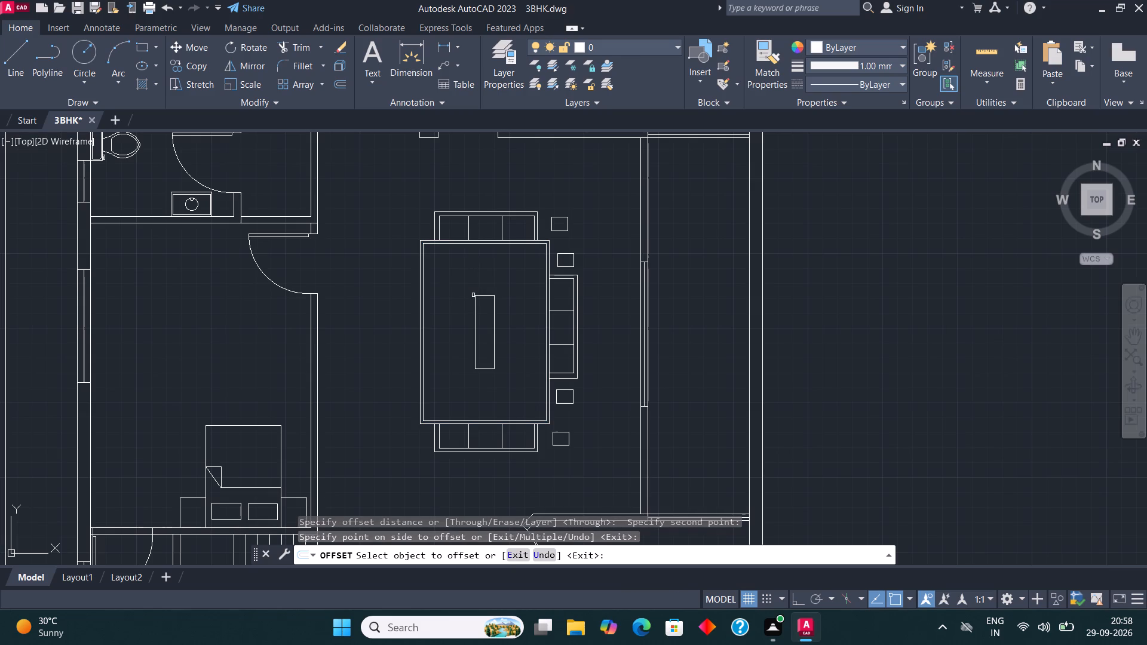
scroll(484, 314, "up", 1)
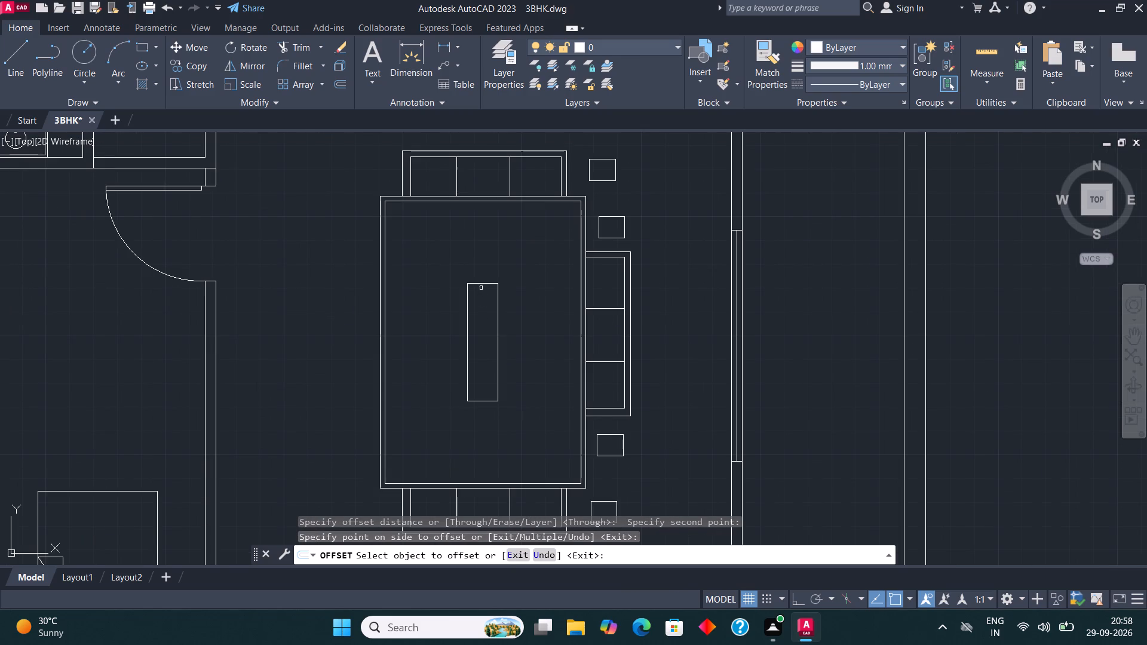
key("space")
key("Escape")
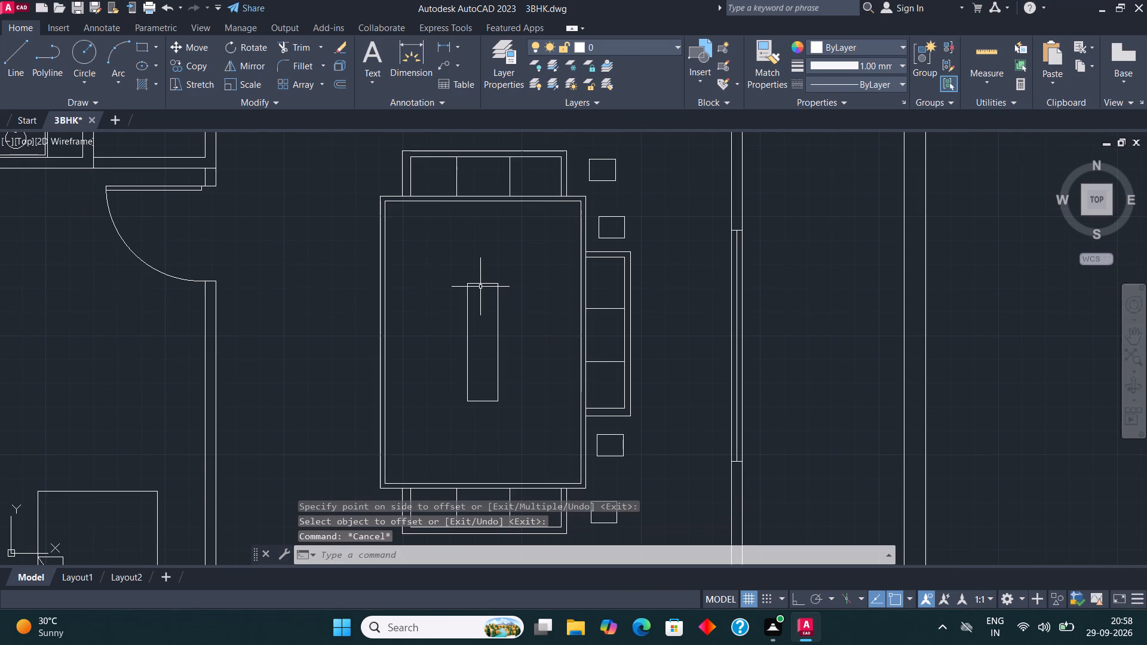
Widen the narrow centre rectangle by stretching its left and right edges outward about 11" each.
left_click(480, 285)
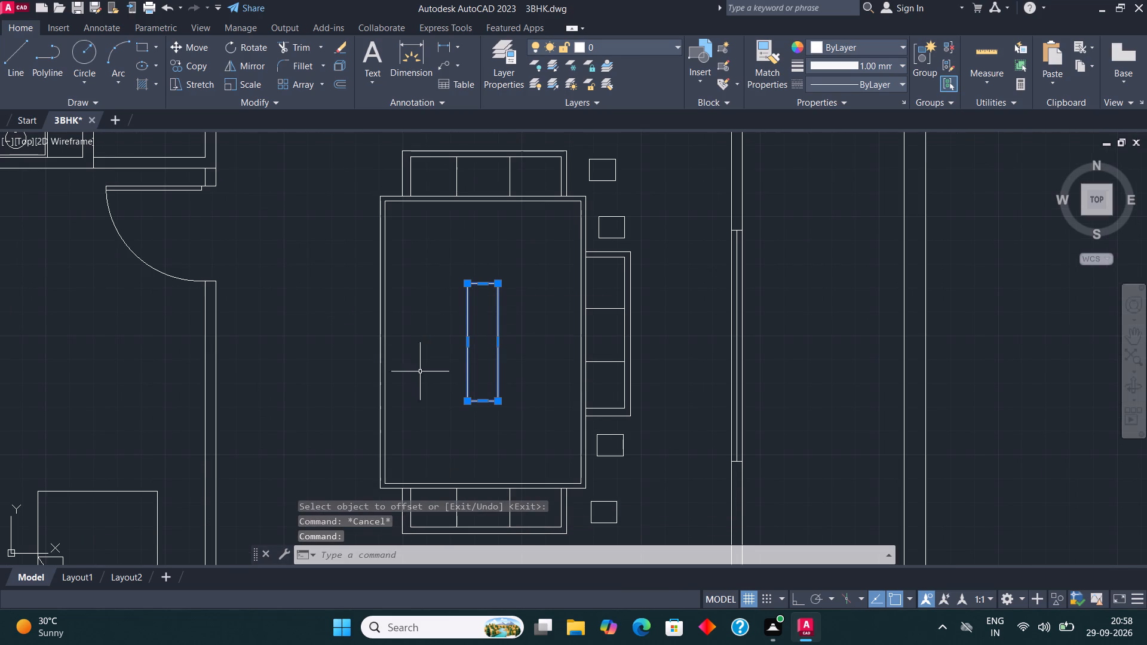
left_click(468, 344)
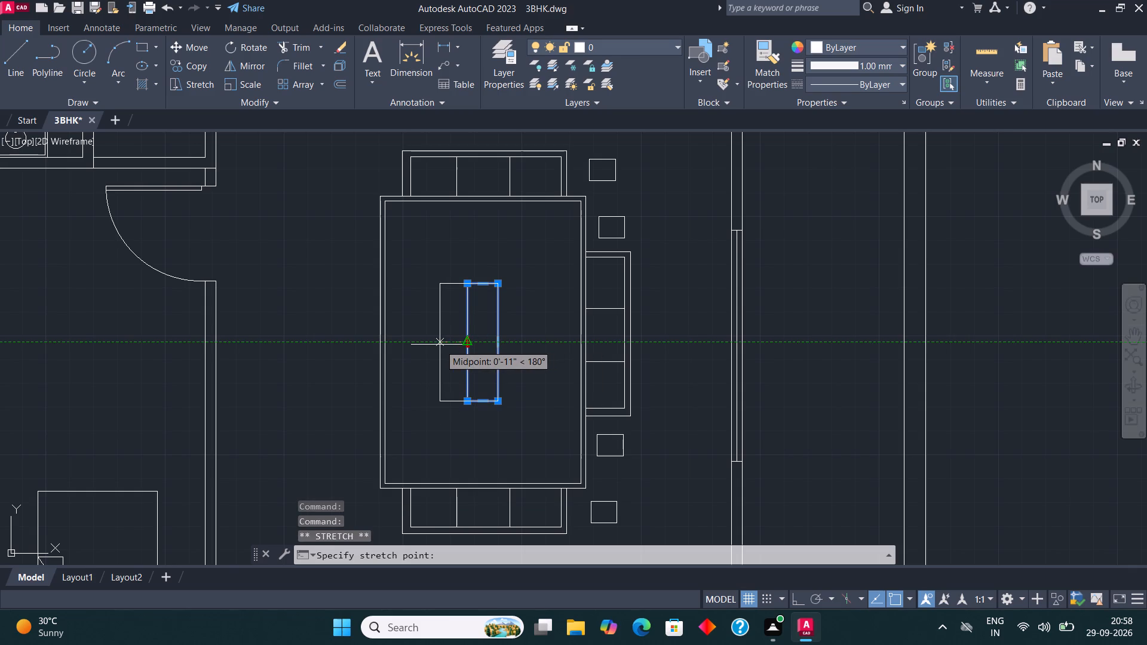
left_click(440, 345)
left_click(496, 344)
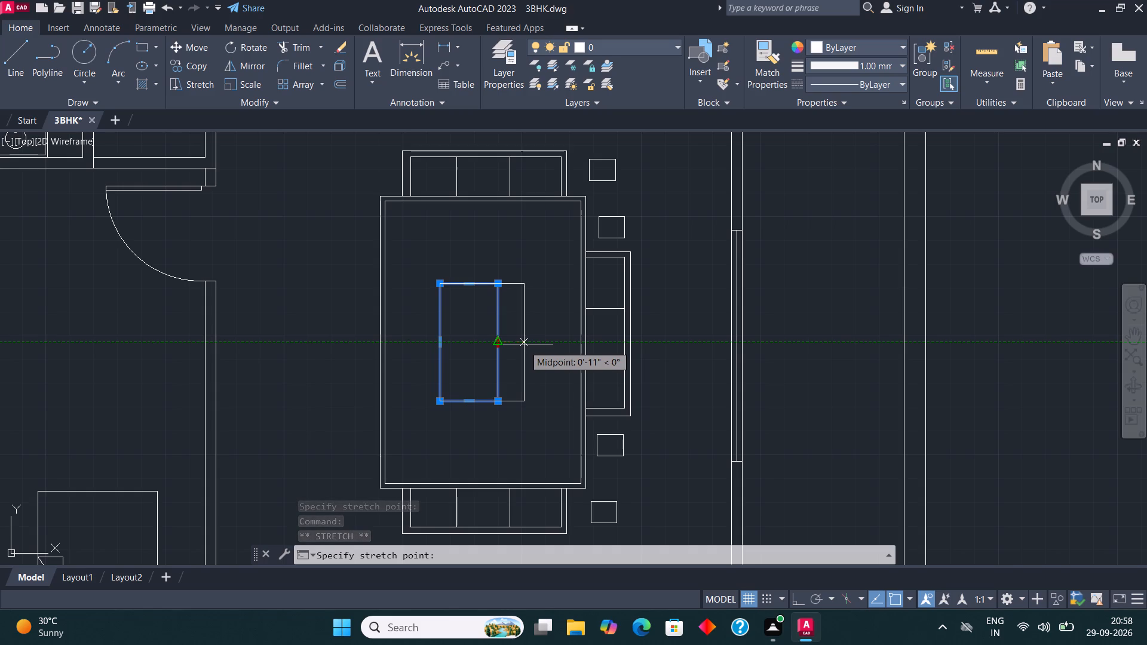
left_click(525, 345)
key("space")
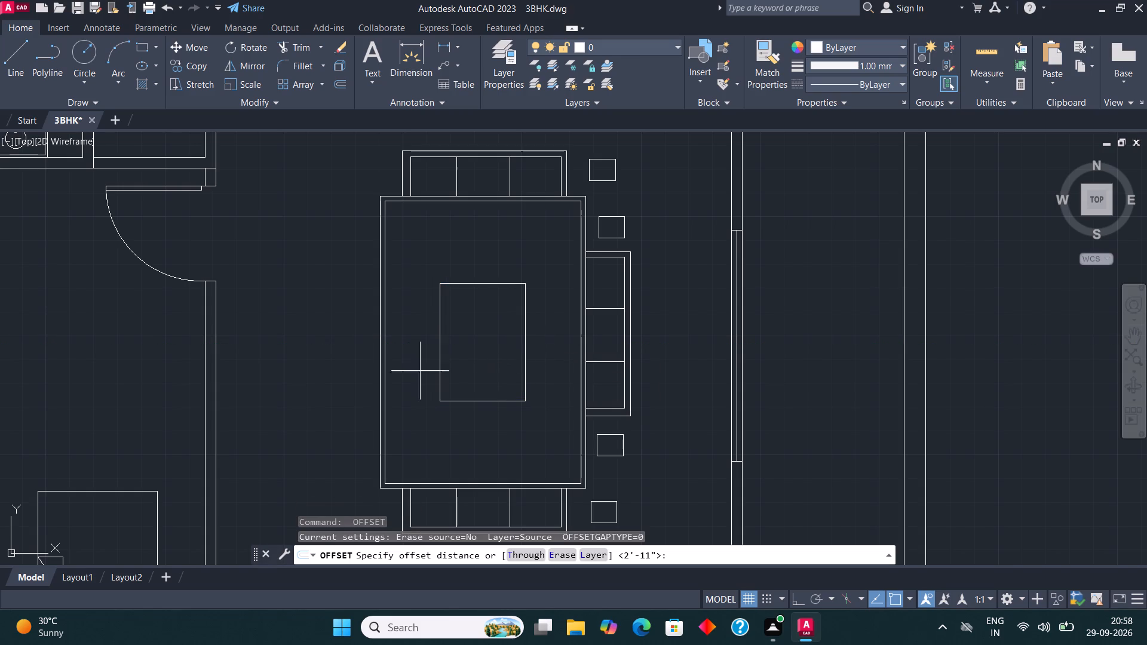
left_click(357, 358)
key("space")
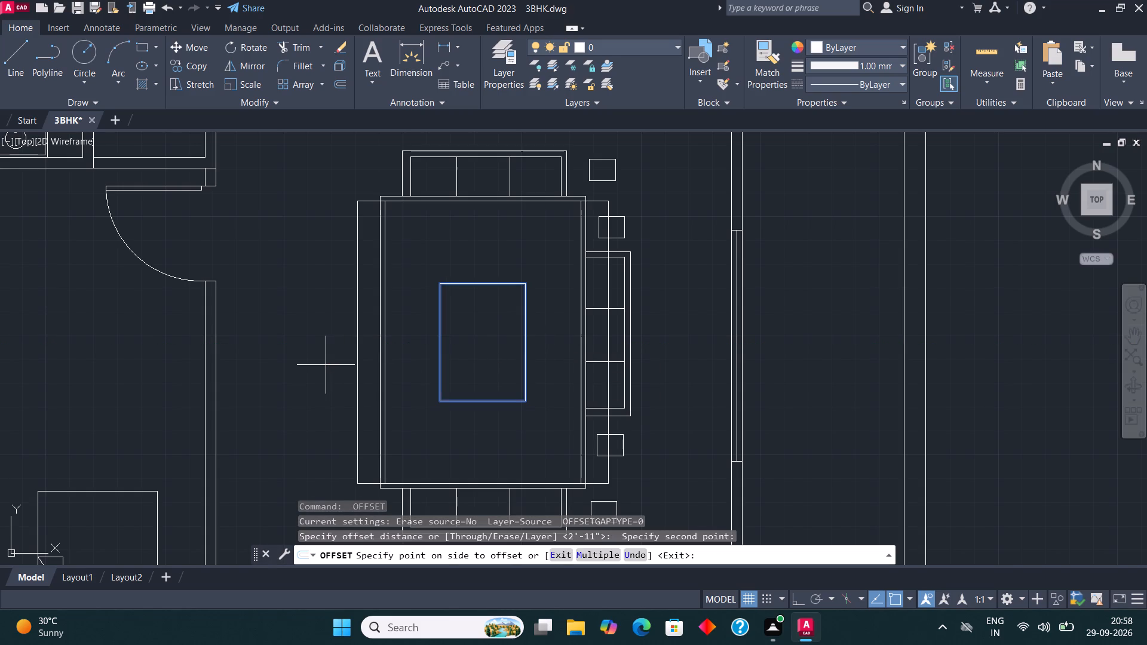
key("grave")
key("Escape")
Lengthen the centre rectangle by stretching its top edge slightly upward and its bottom edge down about 3".
scroll(410, 336, "down", 1)
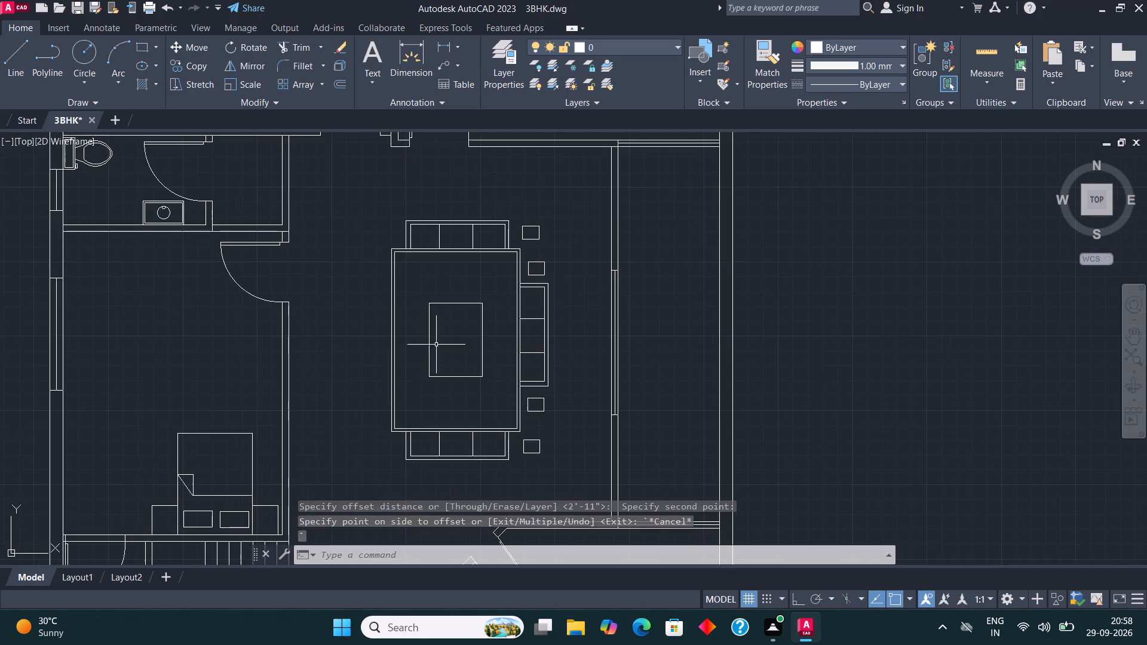
scroll(518, 395, "down", 1)
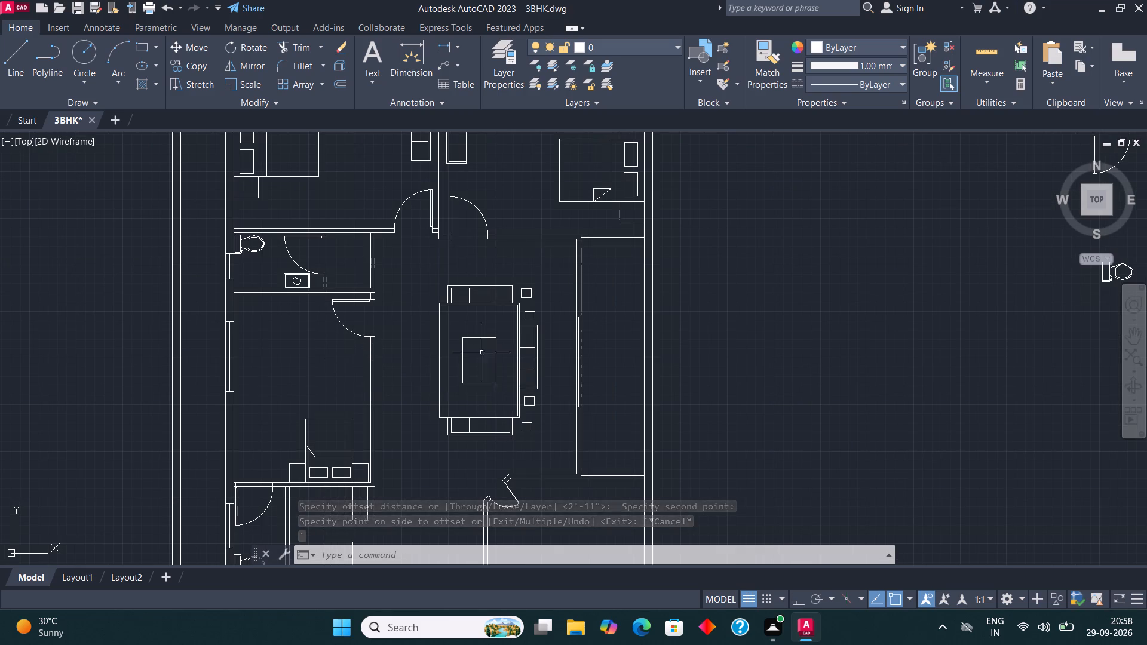
scroll(482, 339, "up", 4)
left_click(474, 336)
left_click(443, 334)
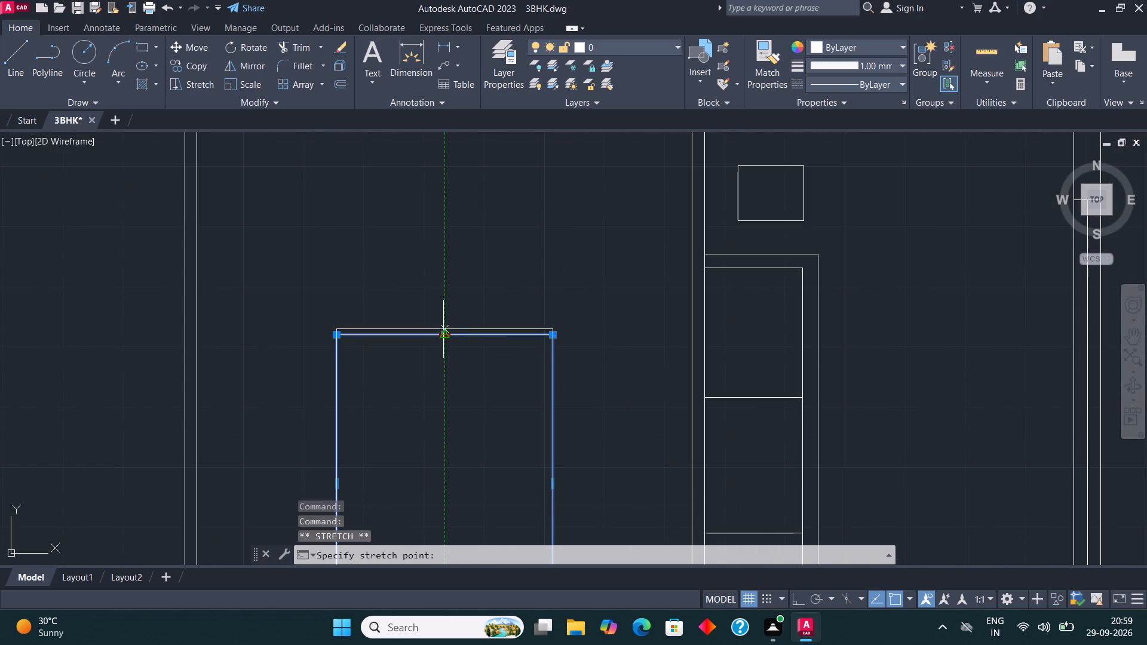
left_click(443, 317)
scroll(501, 276, "down", 3)
scroll(476, 383, "up", 1)
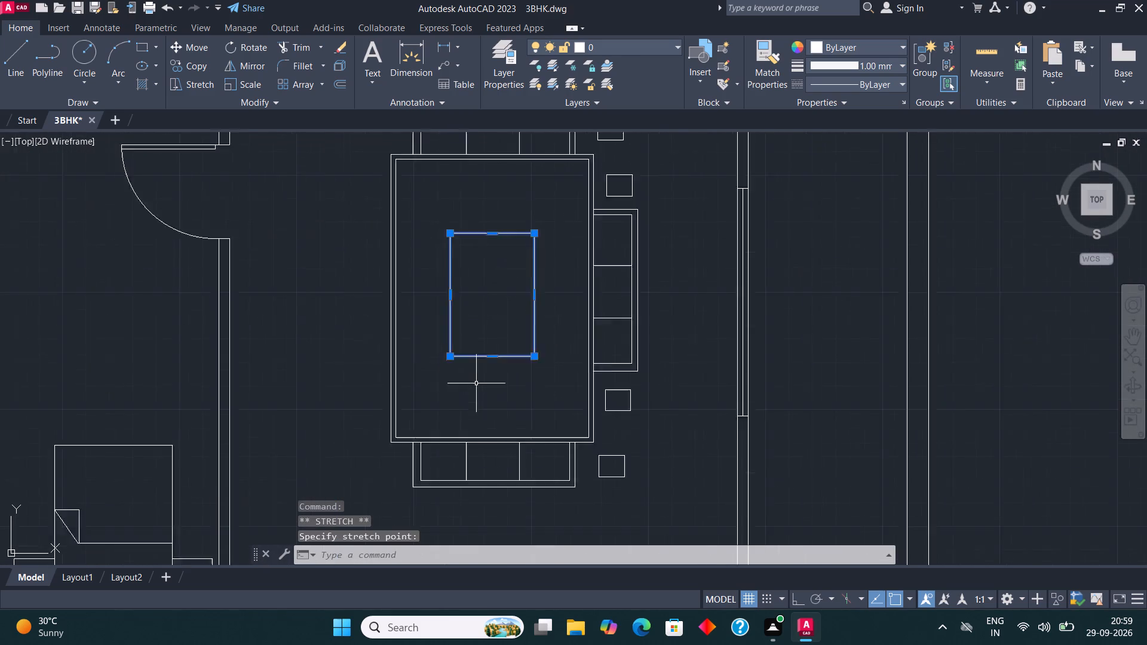
scroll(476, 383, "up", 2)
left_click(510, 320)
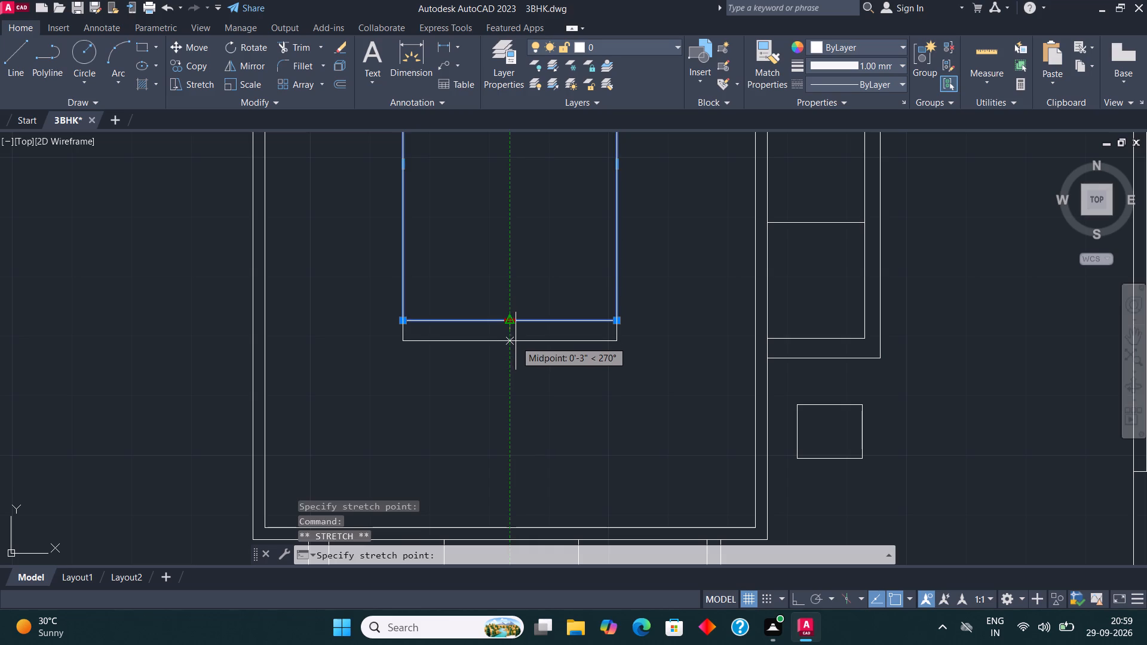
left_click(516, 344)
scroll(516, 397, "down", 2)
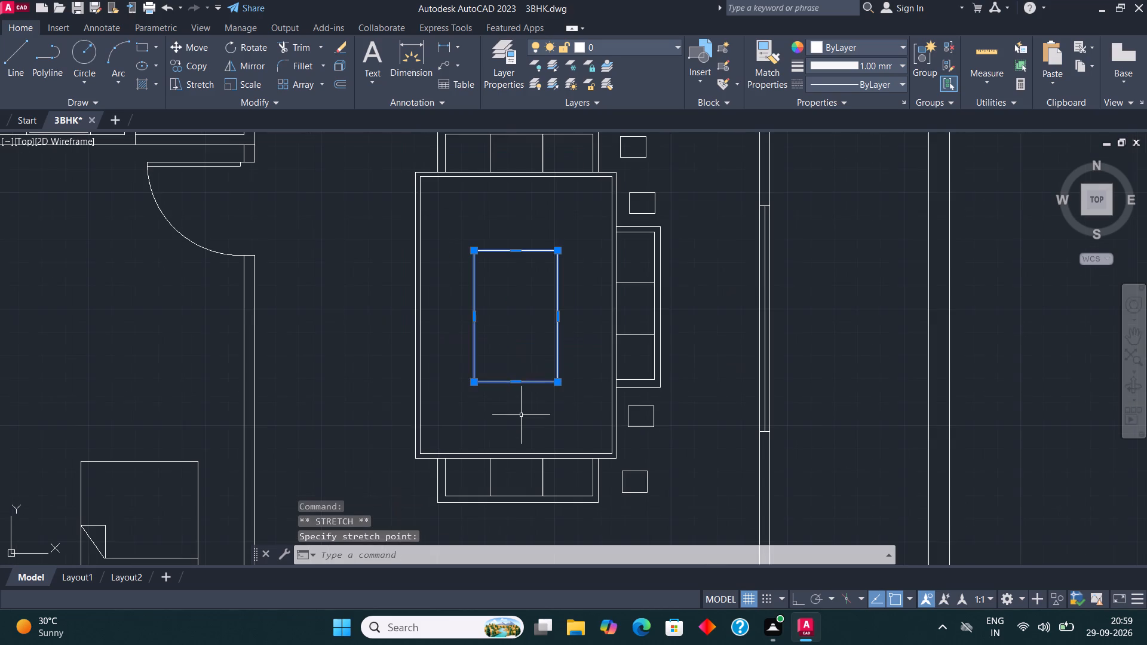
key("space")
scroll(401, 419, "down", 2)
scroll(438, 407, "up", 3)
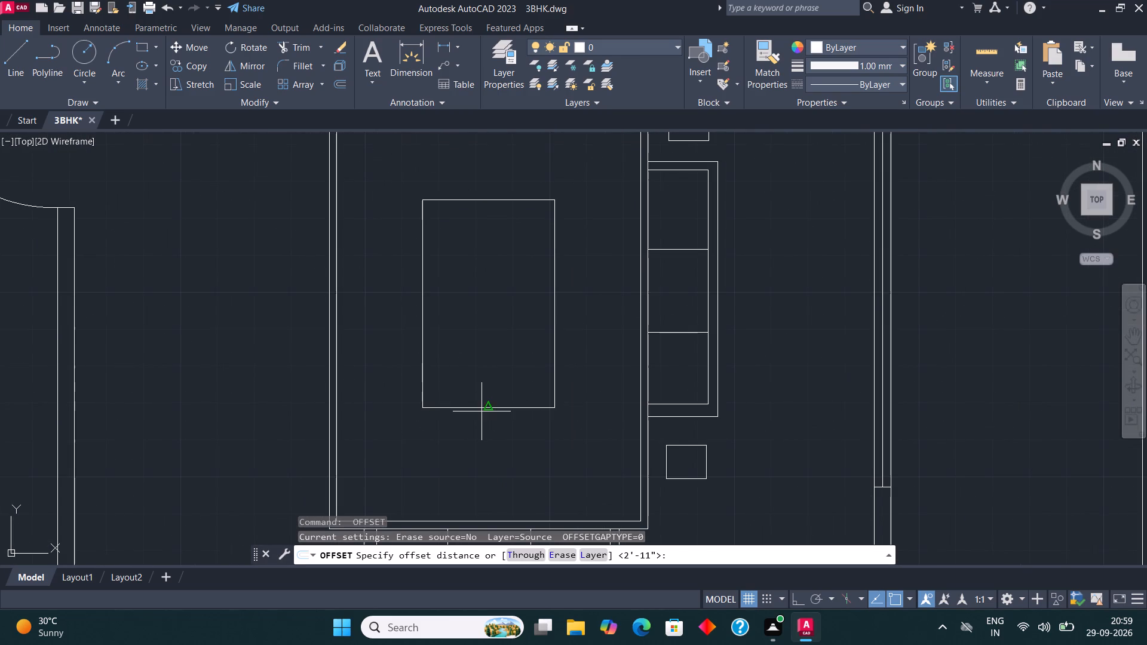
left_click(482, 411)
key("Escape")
Stretch the centre rectangle's bottom edge back up by about 1".
scroll(480, 422, "up", 1)
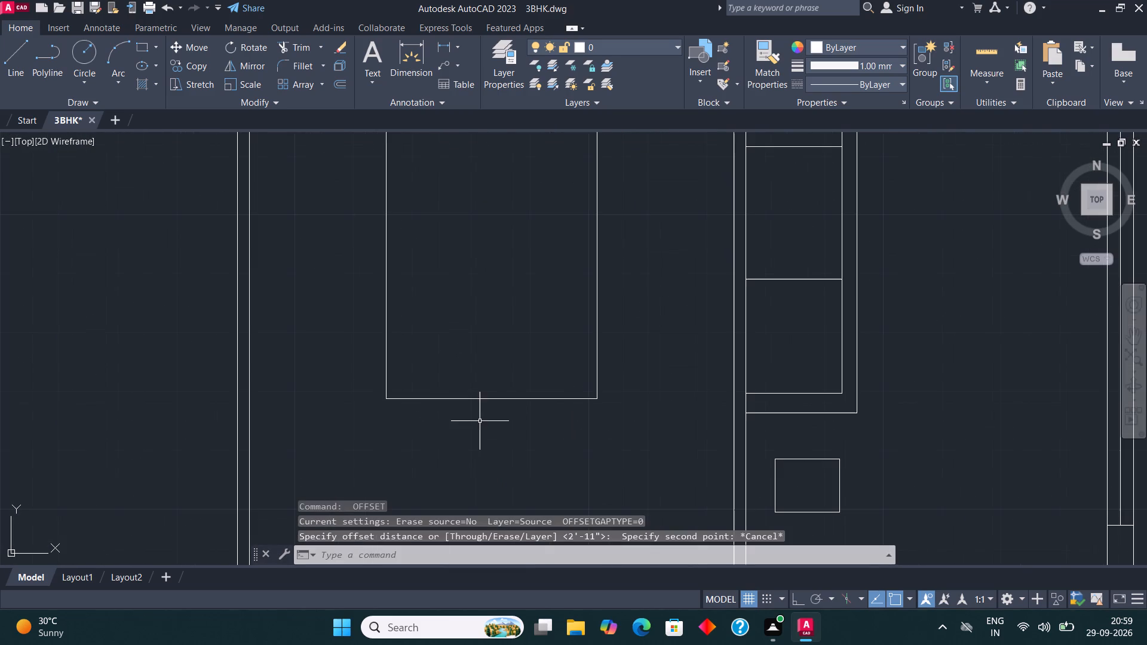
left_click(474, 400)
left_click(489, 397)
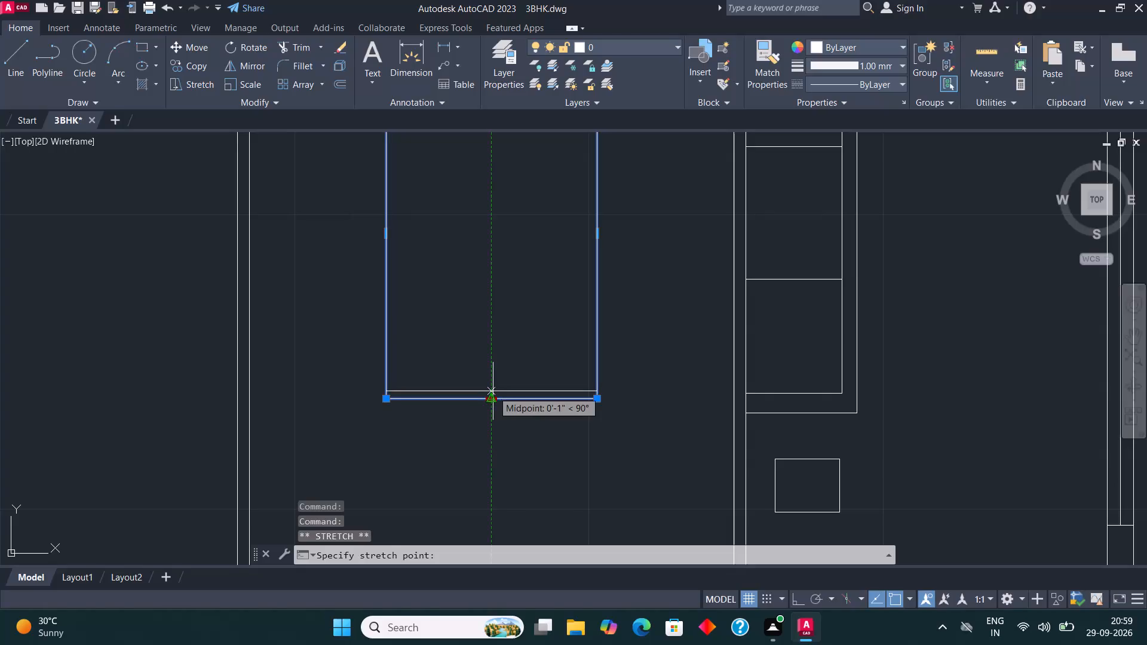
left_click(493, 391)
key("space")
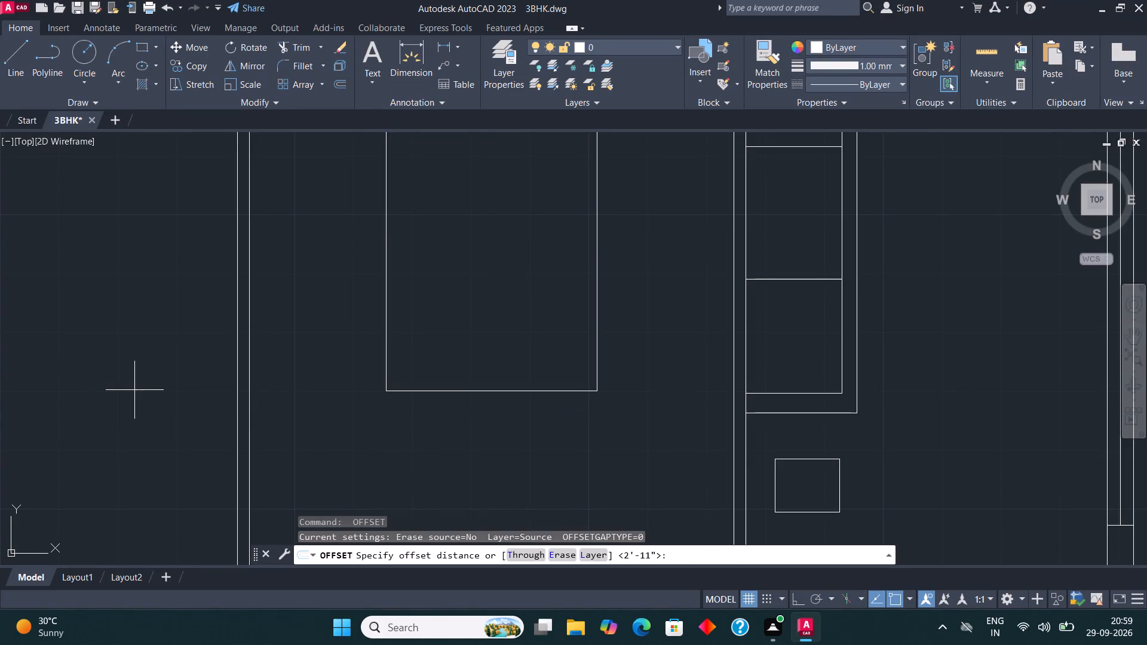
key("Escape")
Copy the complete L-shaped sofa from the upper-right bedroom into the upper-left corner of the lower-left bedroom, just off the walls.
scroll(268, 431, "down", 4)
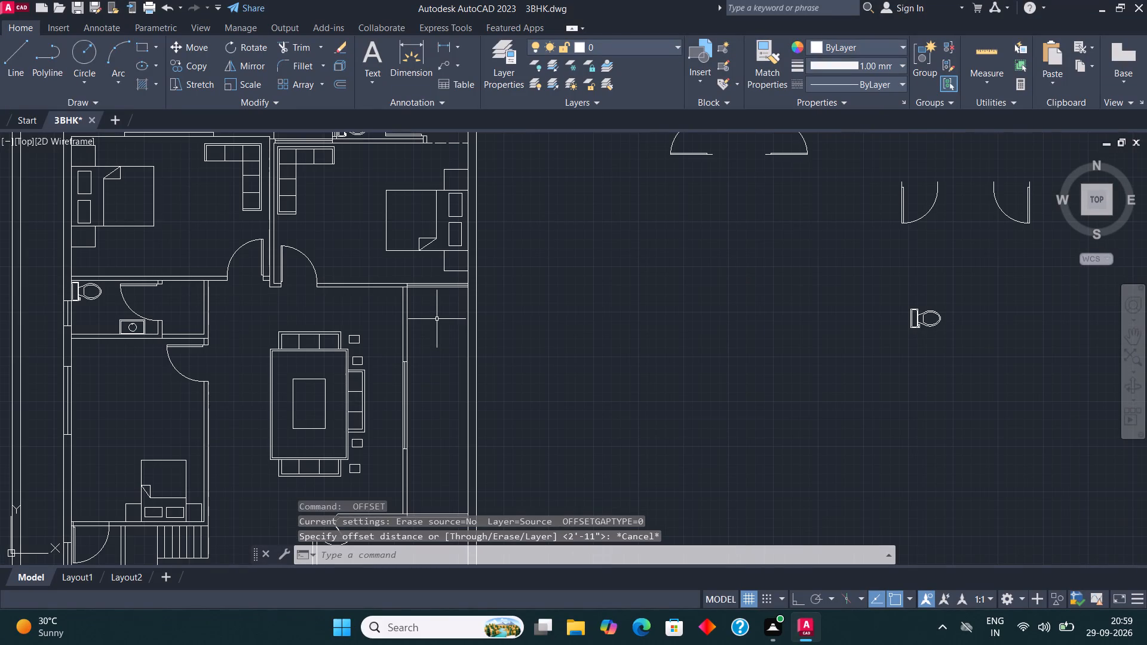
middle_click_drag(309, 418, 422, 343)
scroll(404, 414, "down", 2)
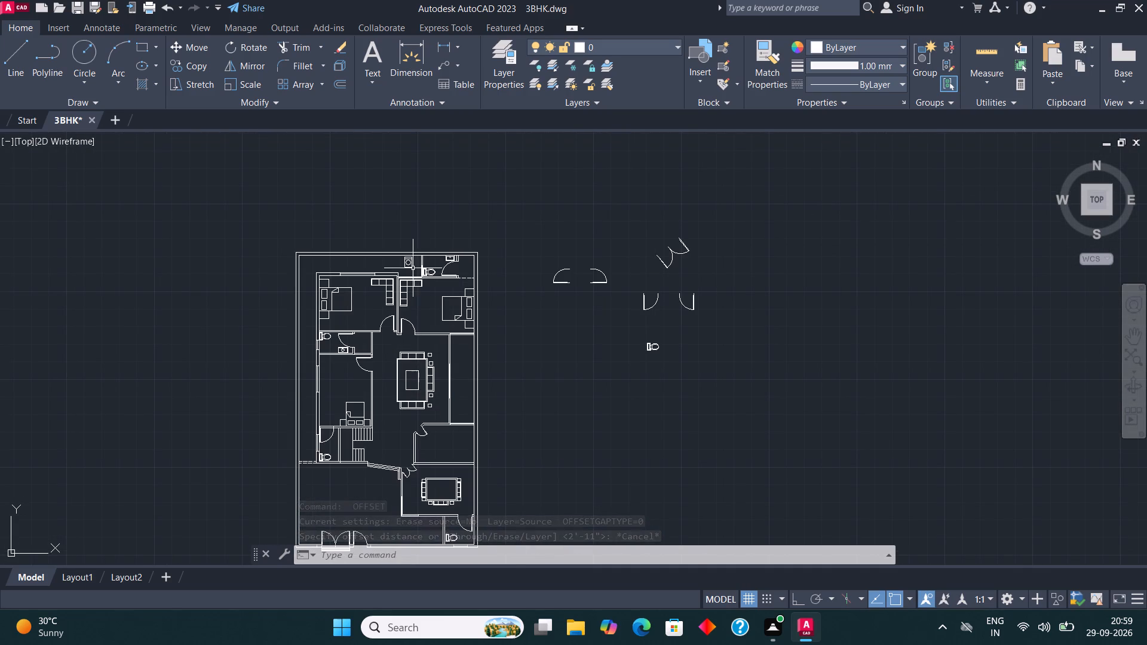
scroll(409, 302, "up", 4)
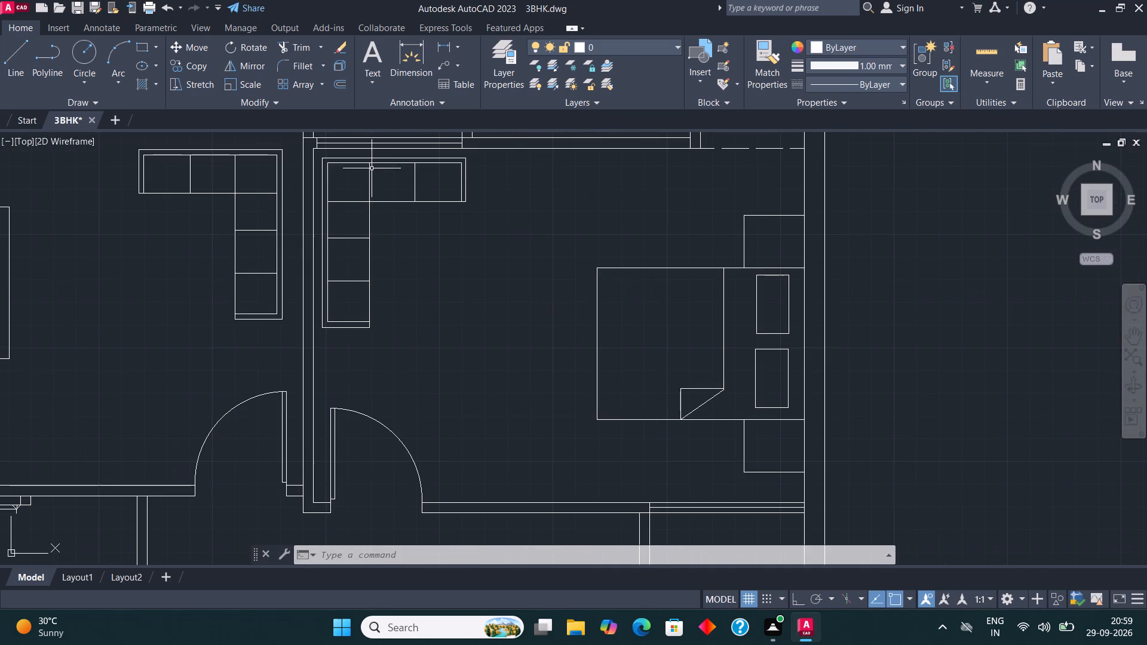
scroll(369, 158, "up", 2)
left_click_drag(407, 351, 345, 327)
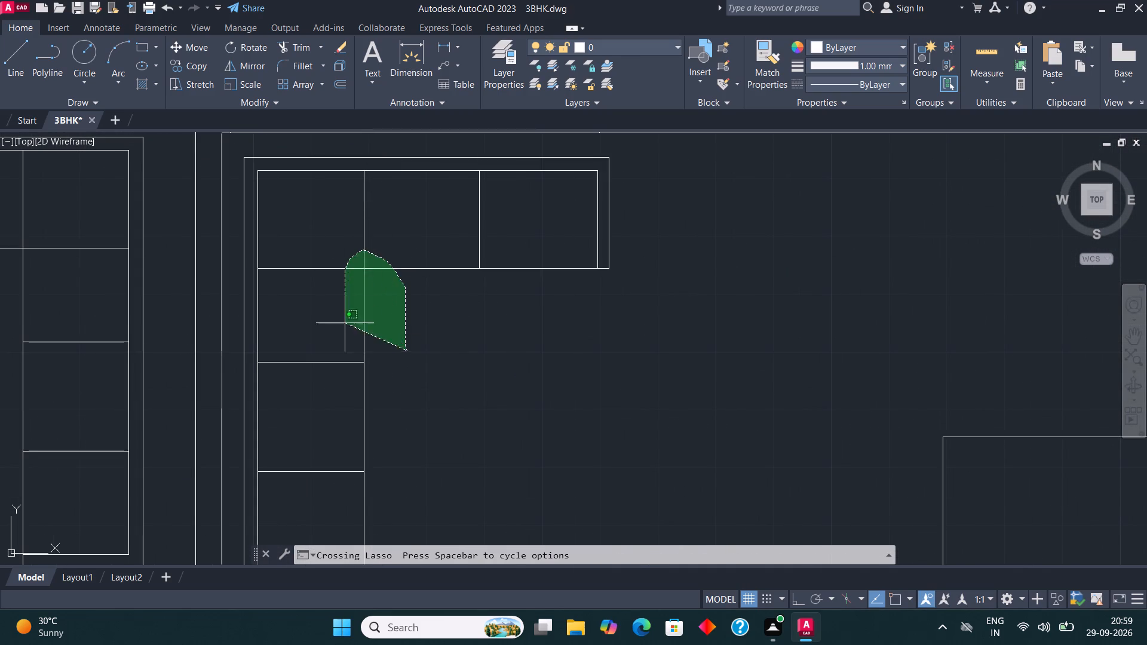
left_click_drag(345, 327, 348, 342)
scroll(403, 364, "down", 1)
left_click(433, 456)
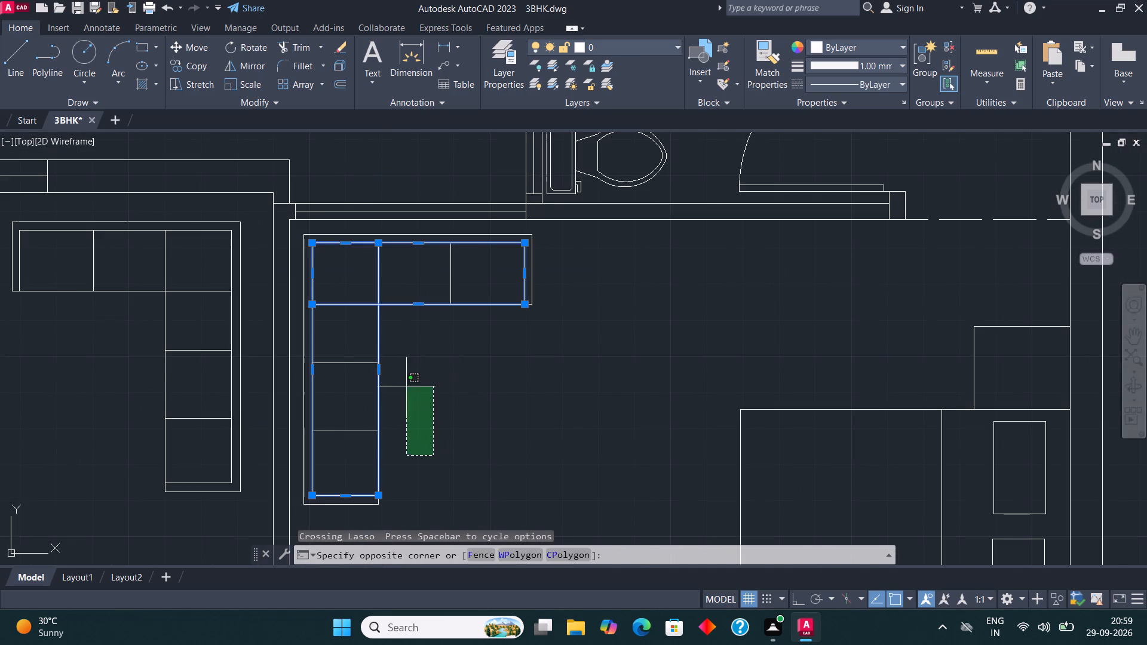
left_click(301, 232)
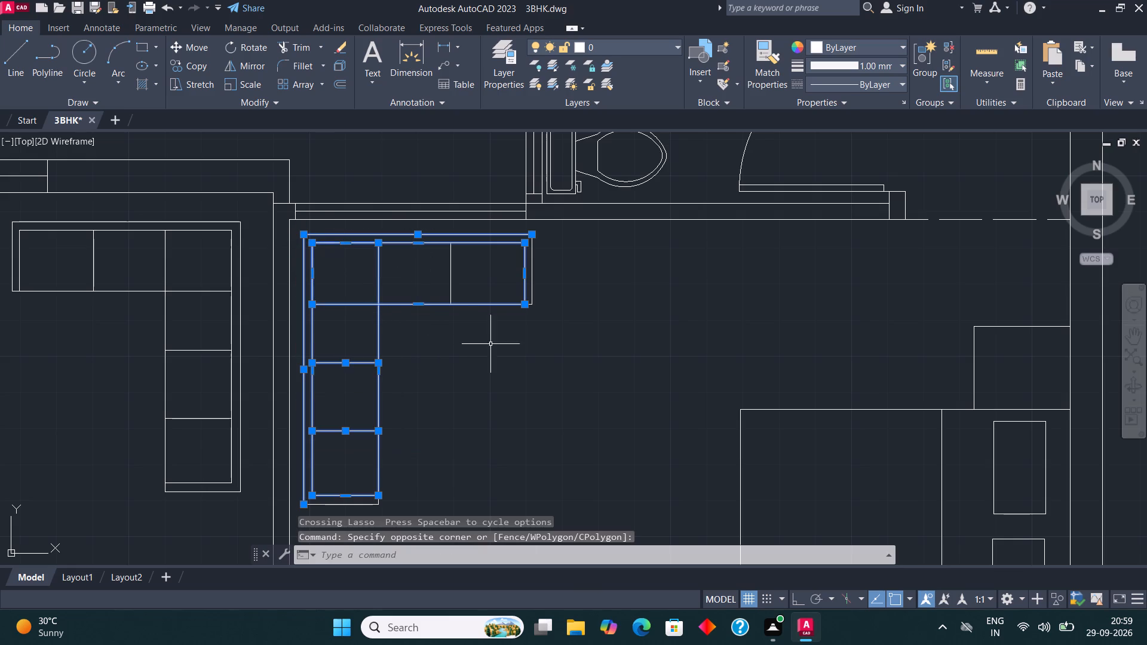
left_click(555, 353)
left_click(431, 233)
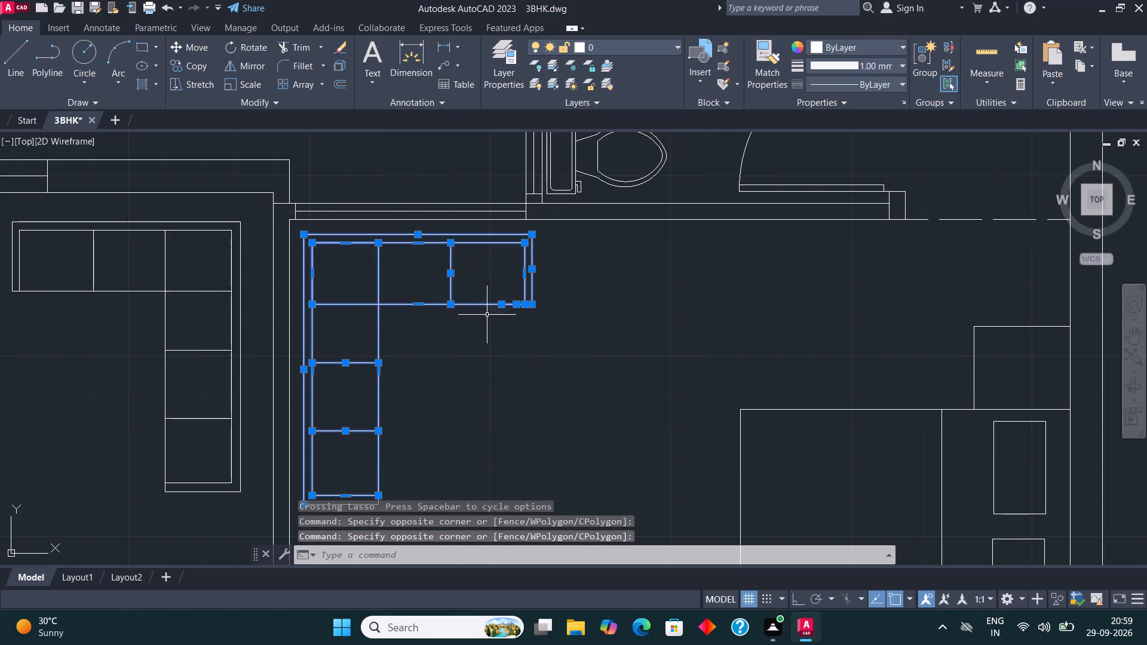
scroll(486, 333, "down", 1)
scroll(400, 463, "up", 2)
left_click(469, 446)
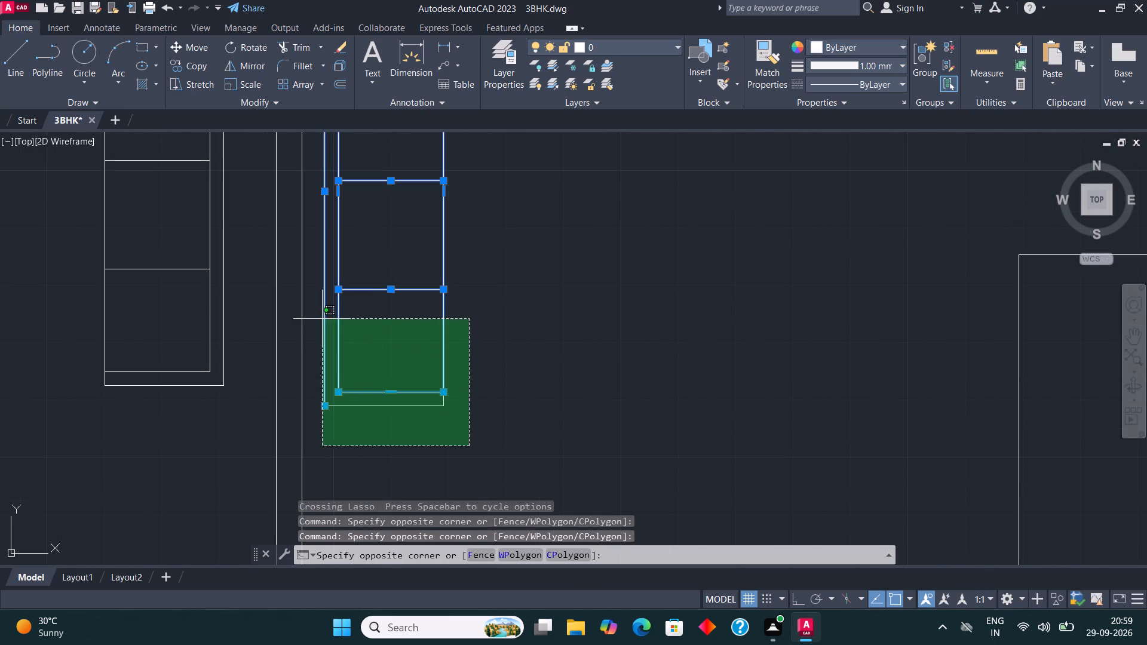
left_click(322, 319)
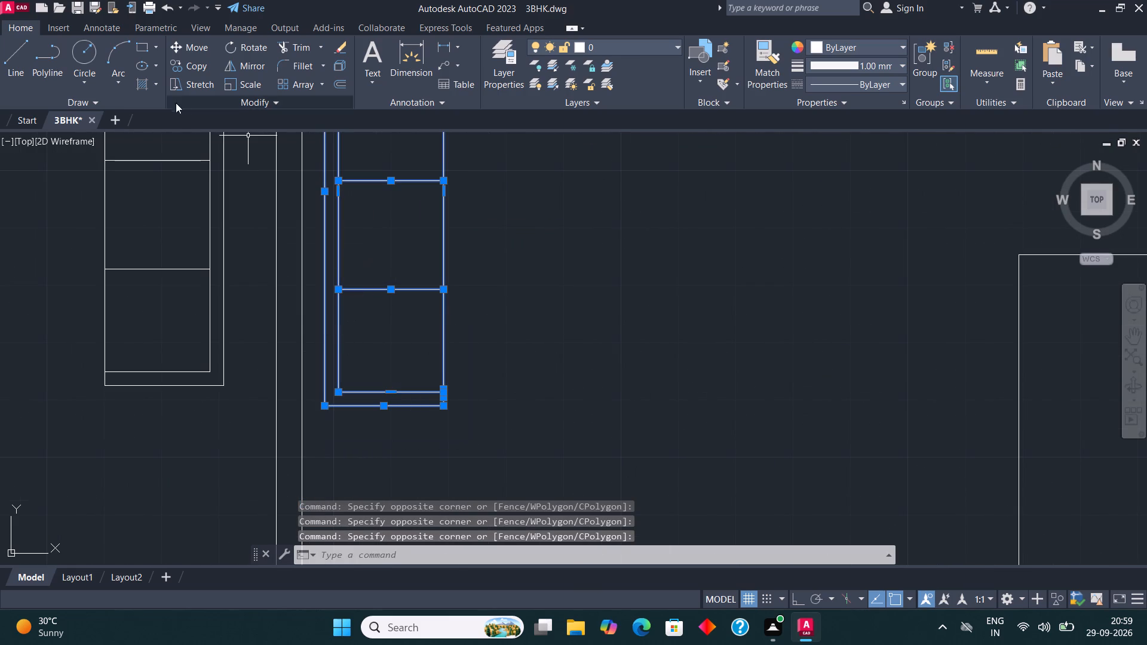
left_click(188, 68)
scroll(366, 383, "down", 2)
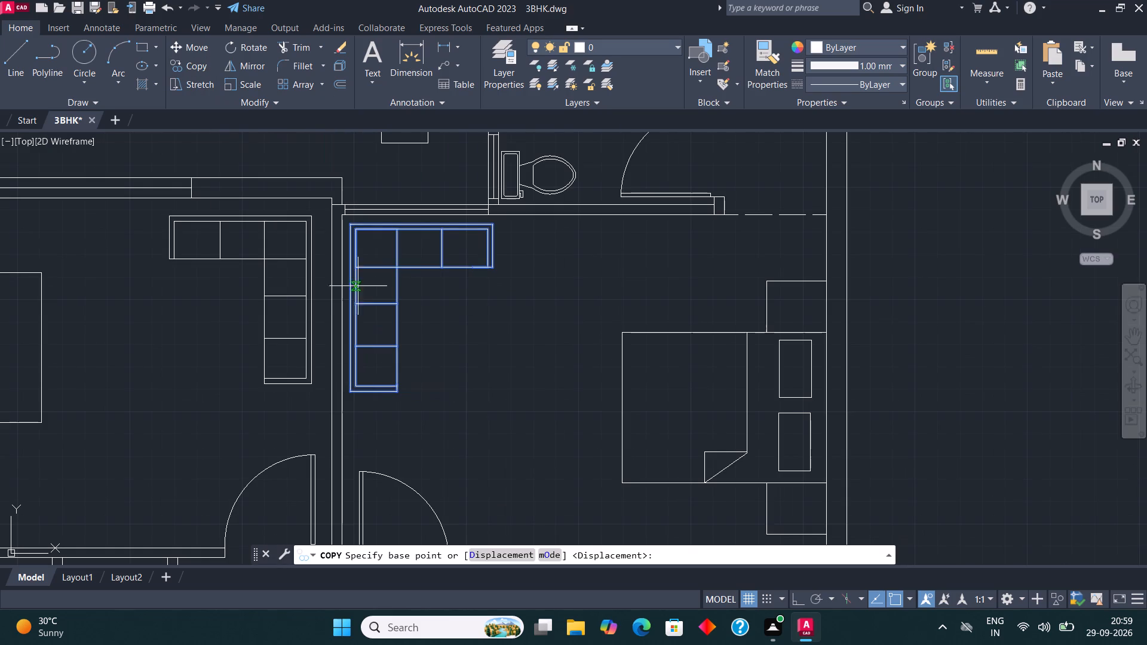
left_click(347, 228)
scroll(446, 232, "down", 5)
scroll(399, 291, "up", 2)
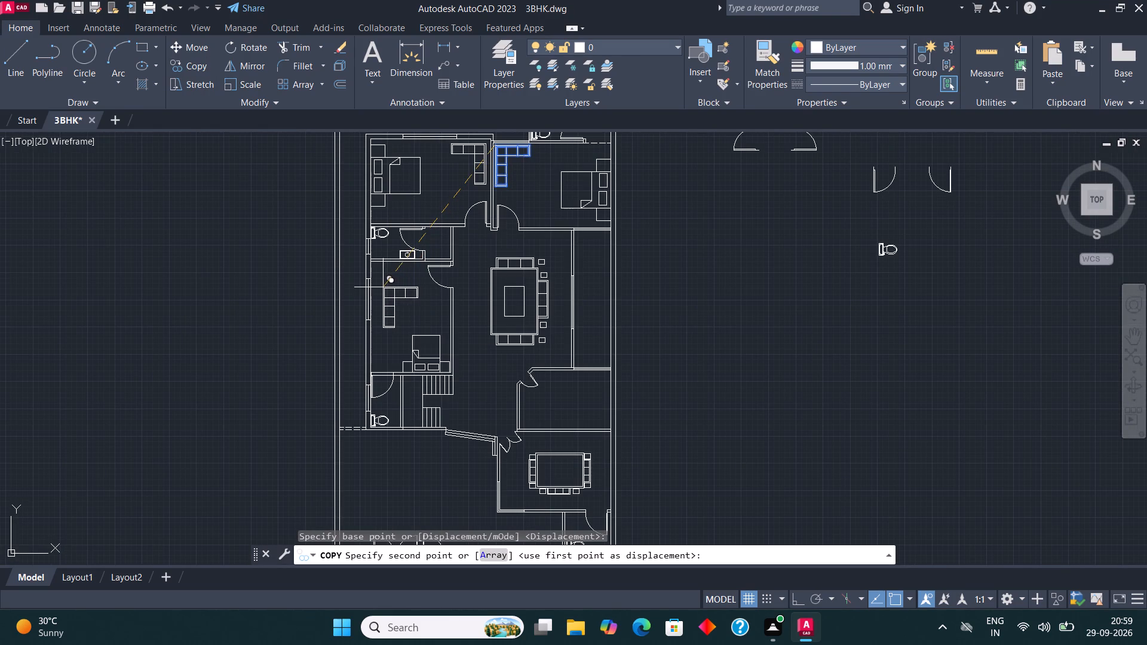
scroll(371, 268, "up", 4)
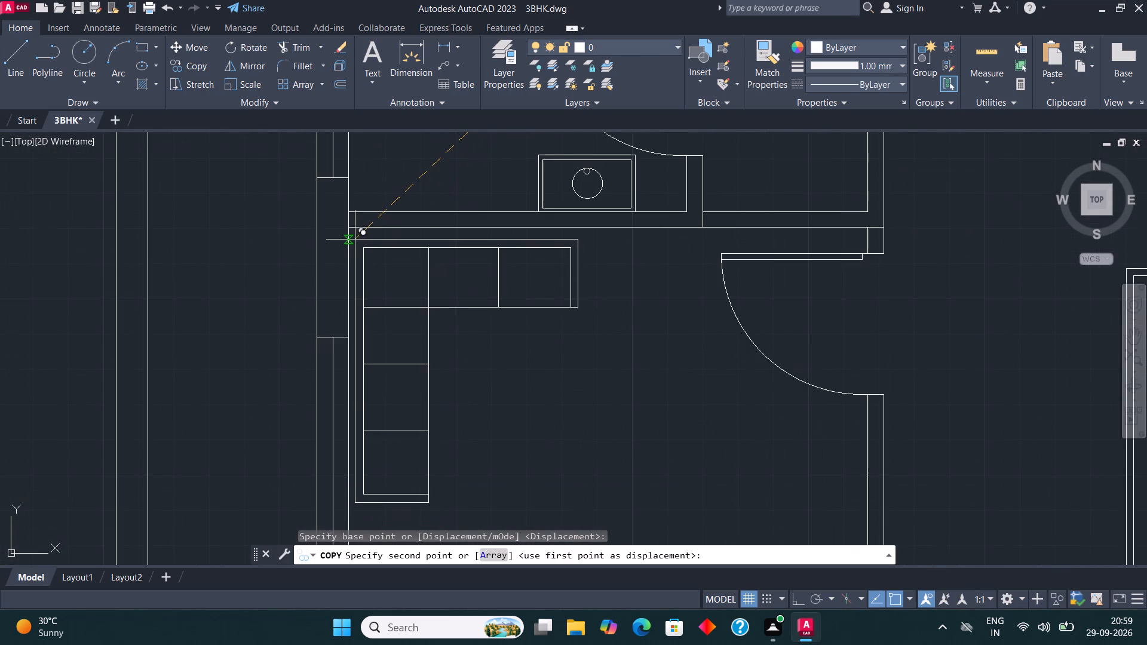
left_click(357, 236)
key("space")
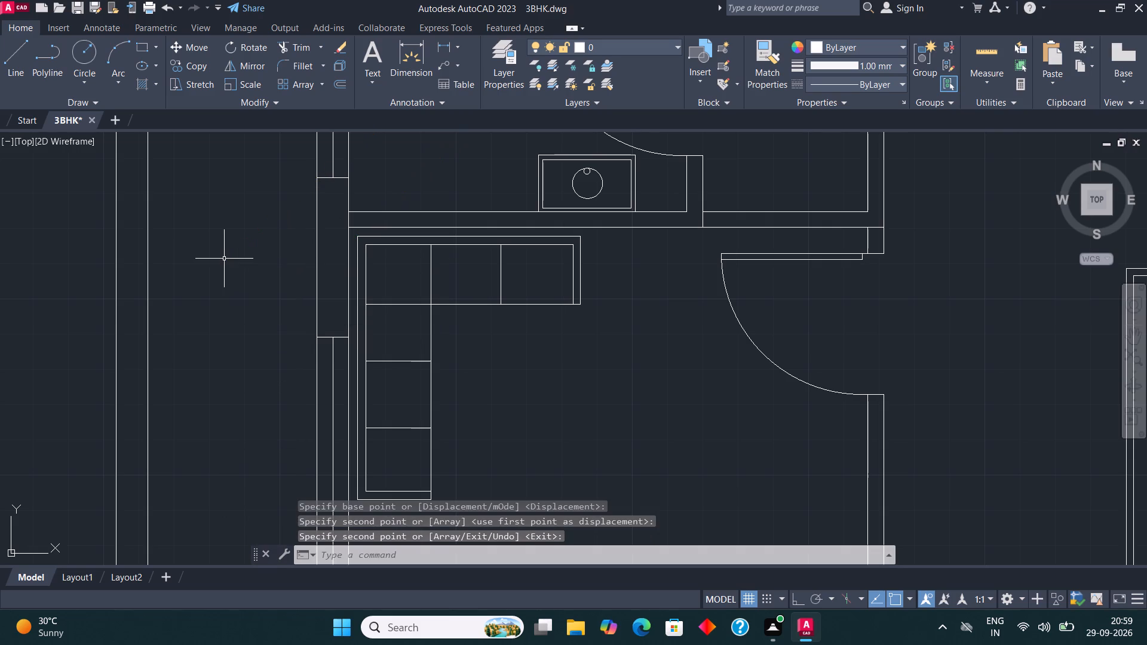
Draw the kitchen counter edge from the room's inner lower-left corner, 2' up the wall and then horizontally toward the right wall.
key("Escape")
scroll(234, 266, "down", 3)
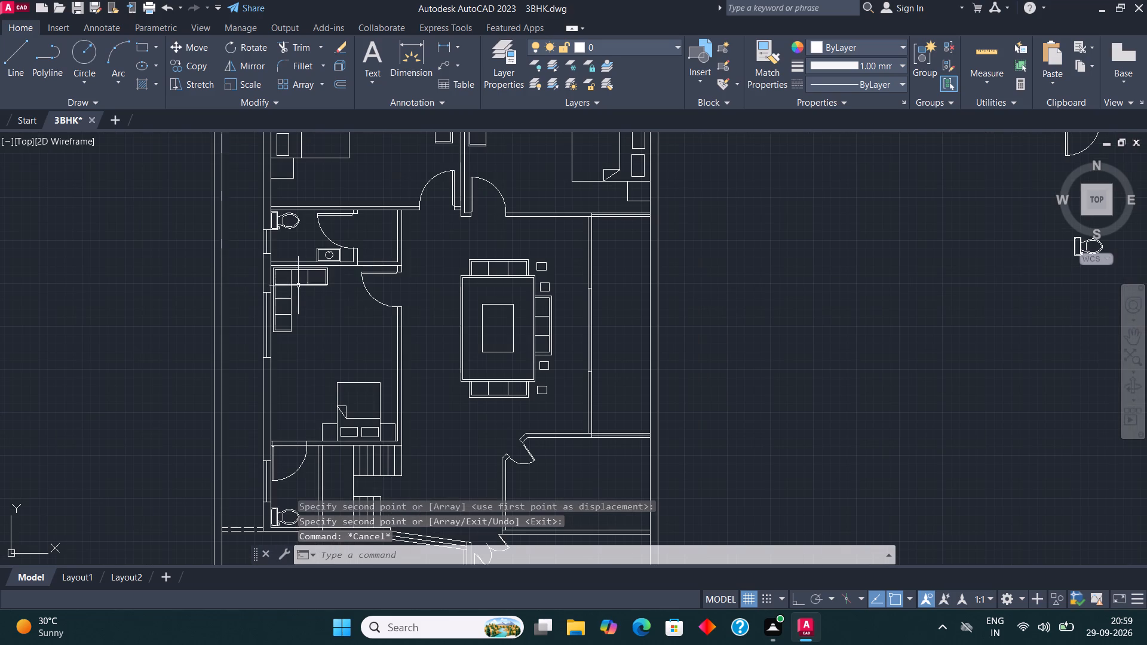
scroll(360, 282, "down", 1)
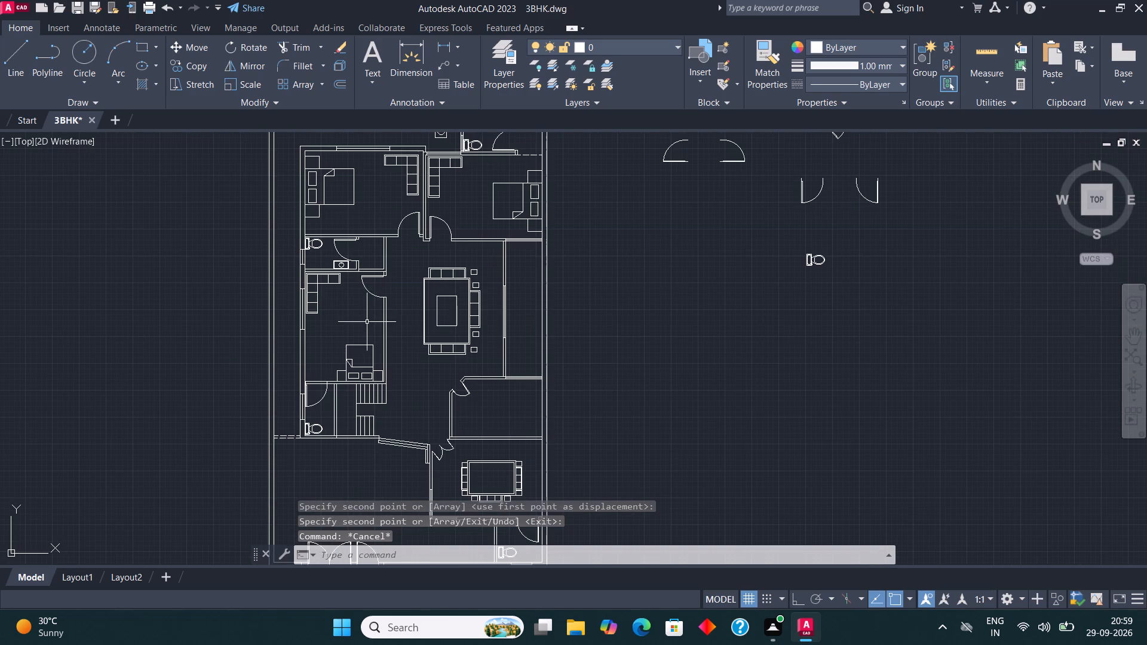
scroll(472, 239, "down", 1)
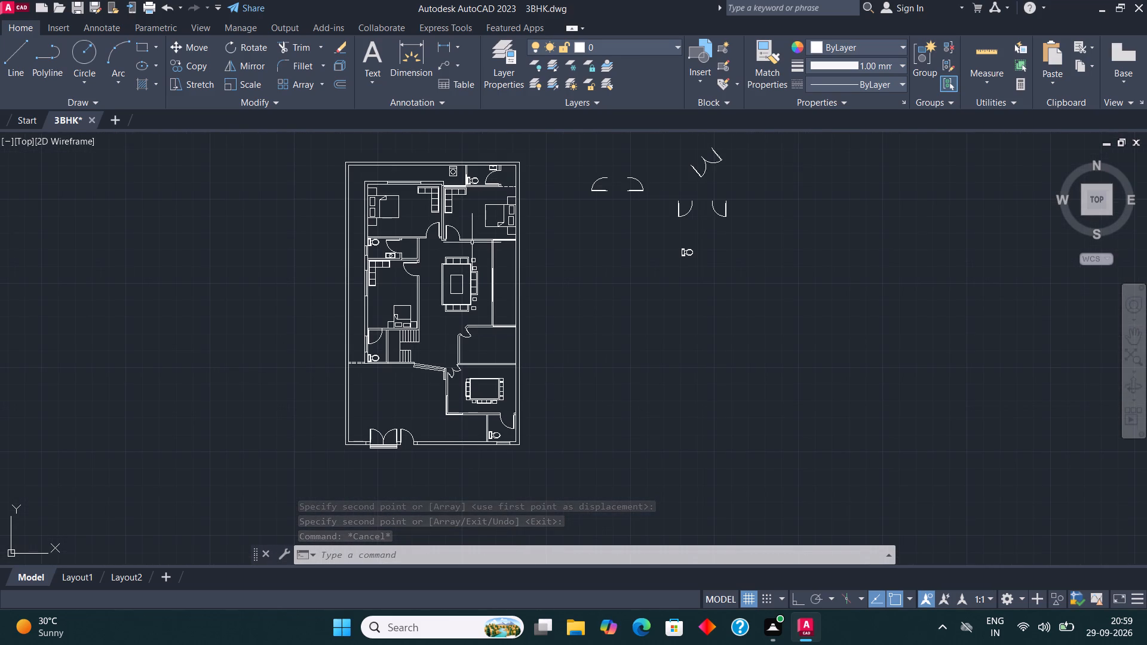
scroll(427, 361, "up", 2)
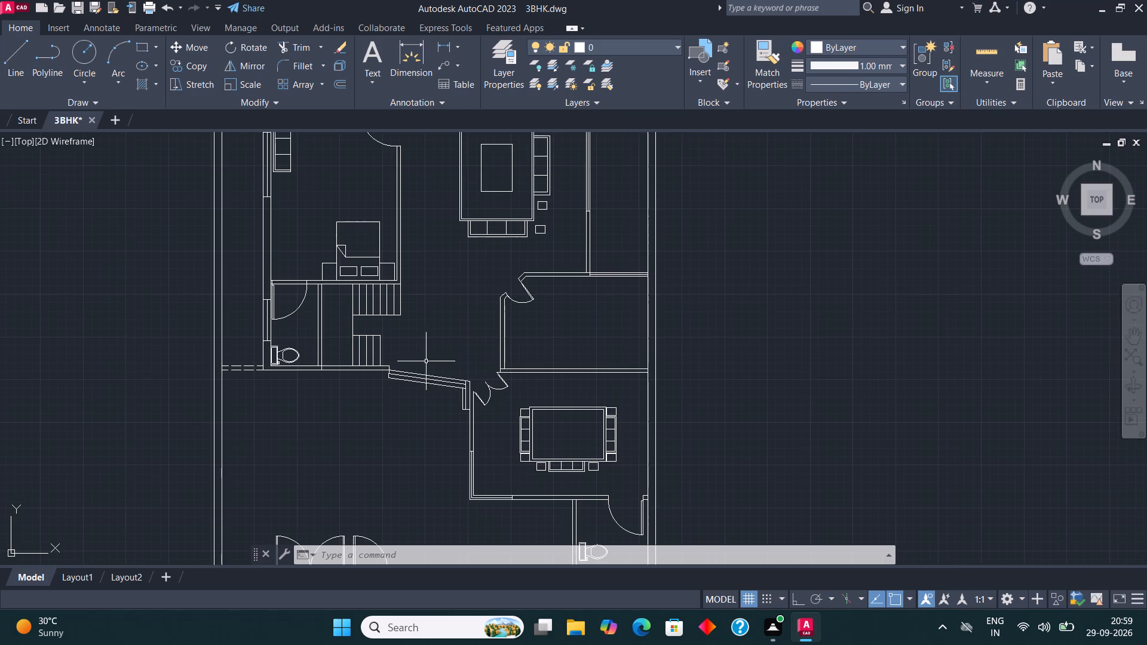
scroll(412, 382, "down", 2)
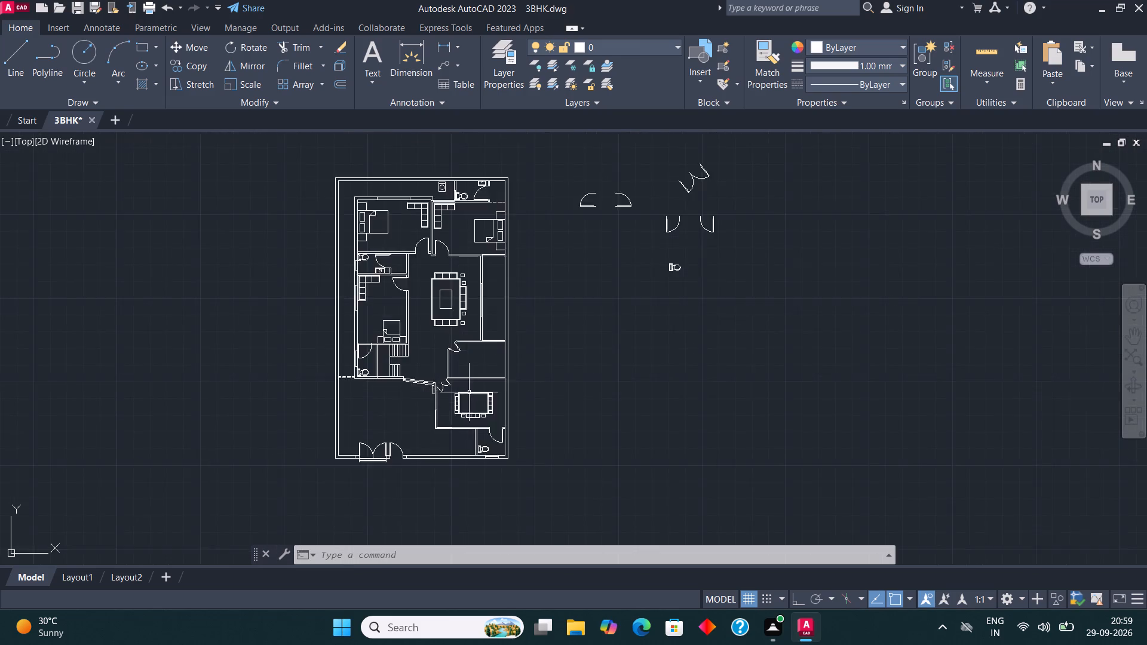
scroll(472, 390, "up", 1)
scroll(551, 334, "up", 1)
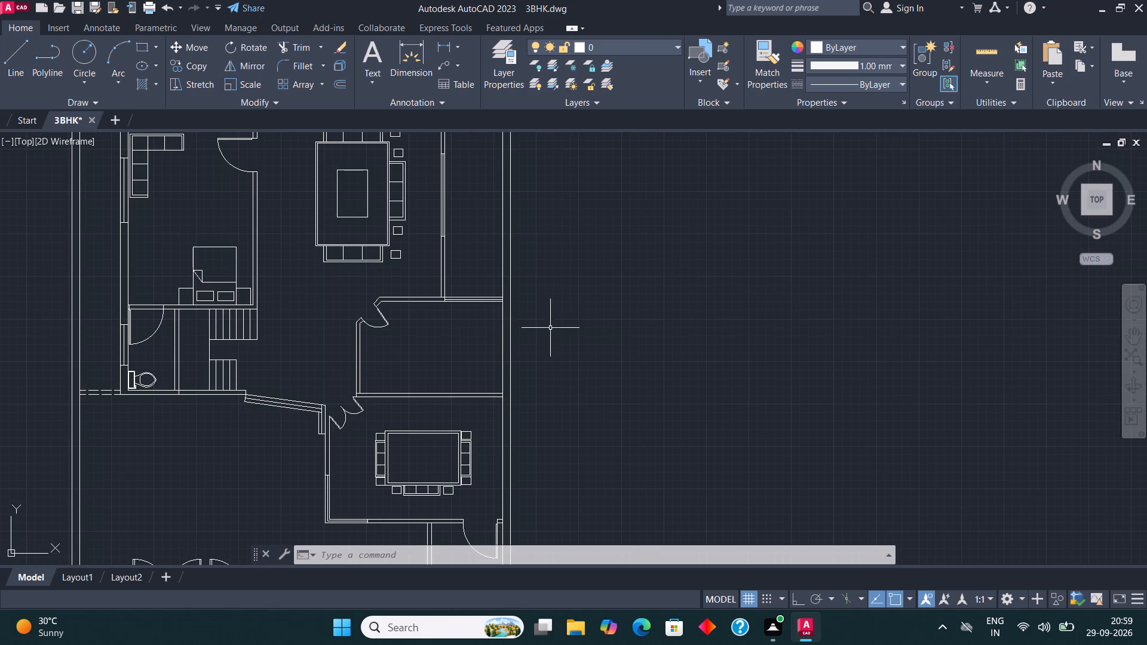
scroll(487, 379, "up", 2)
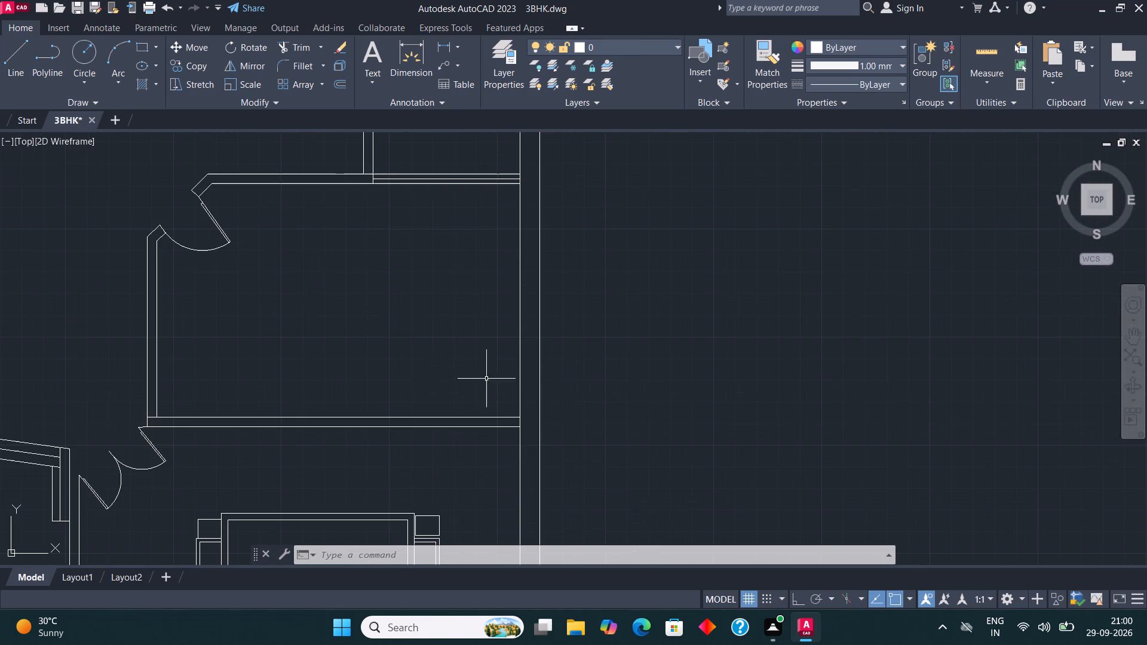
left_click(21, 59)
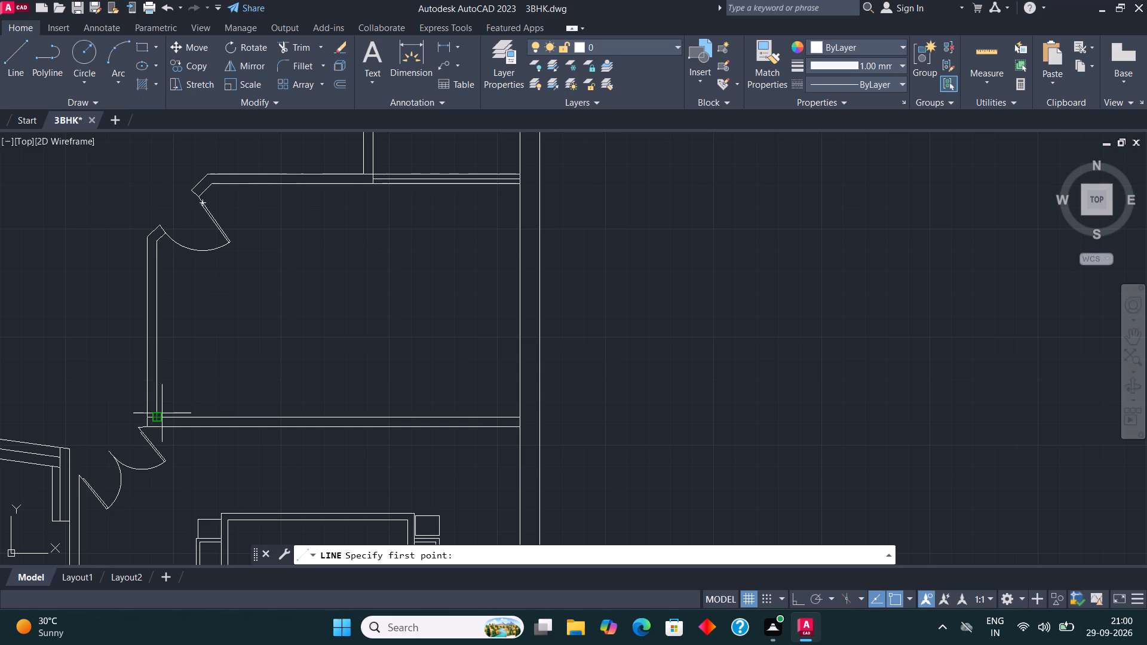
left_click(162, 413)
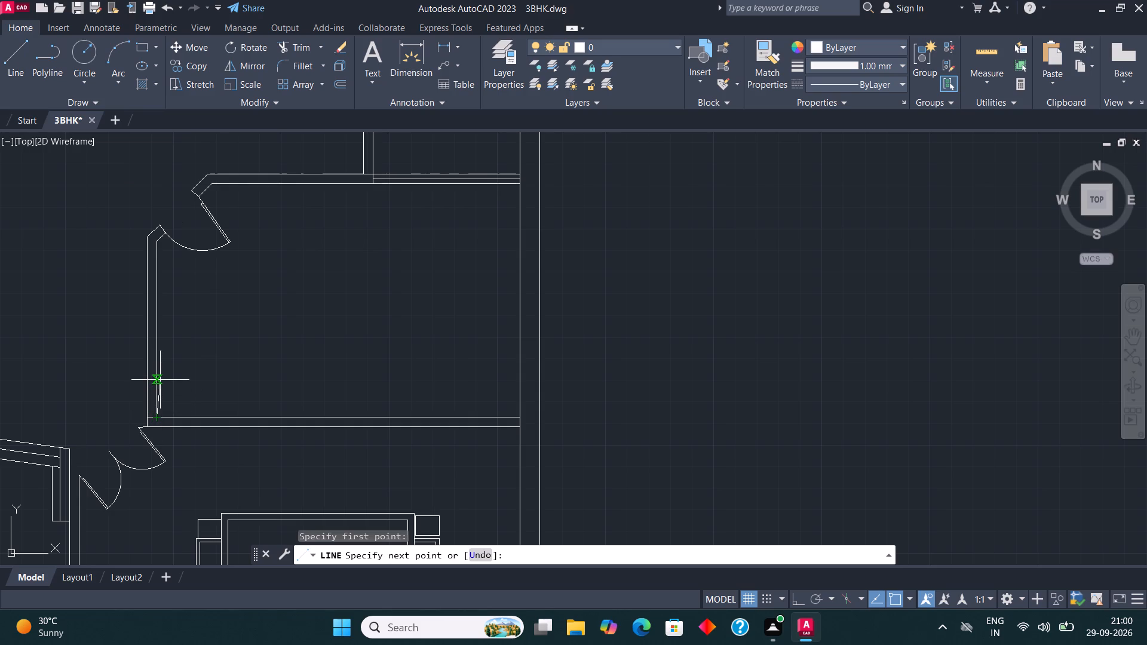
key("F8")
key("2")
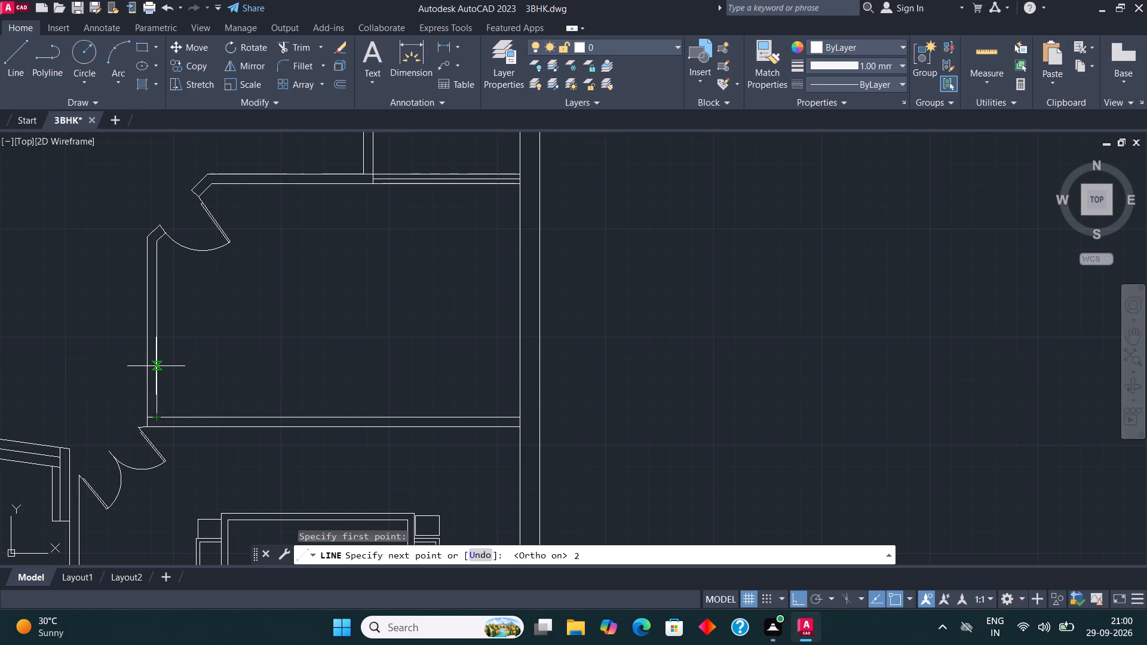
key("apostrophe")
key("Return")
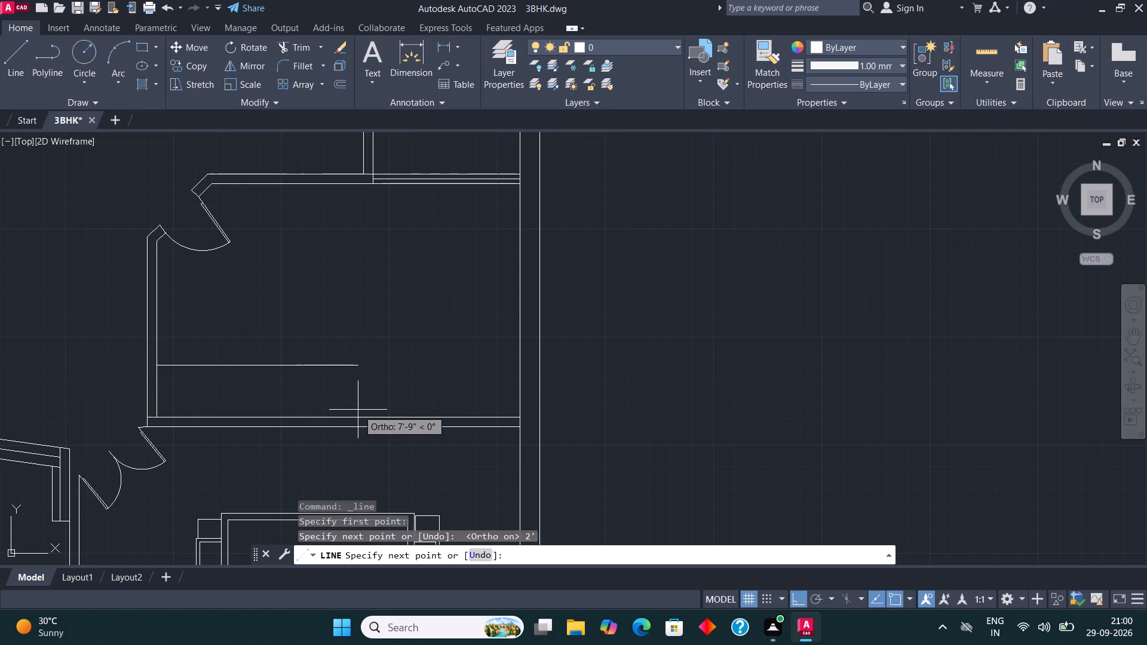
left_click(446, 372)
key("space")
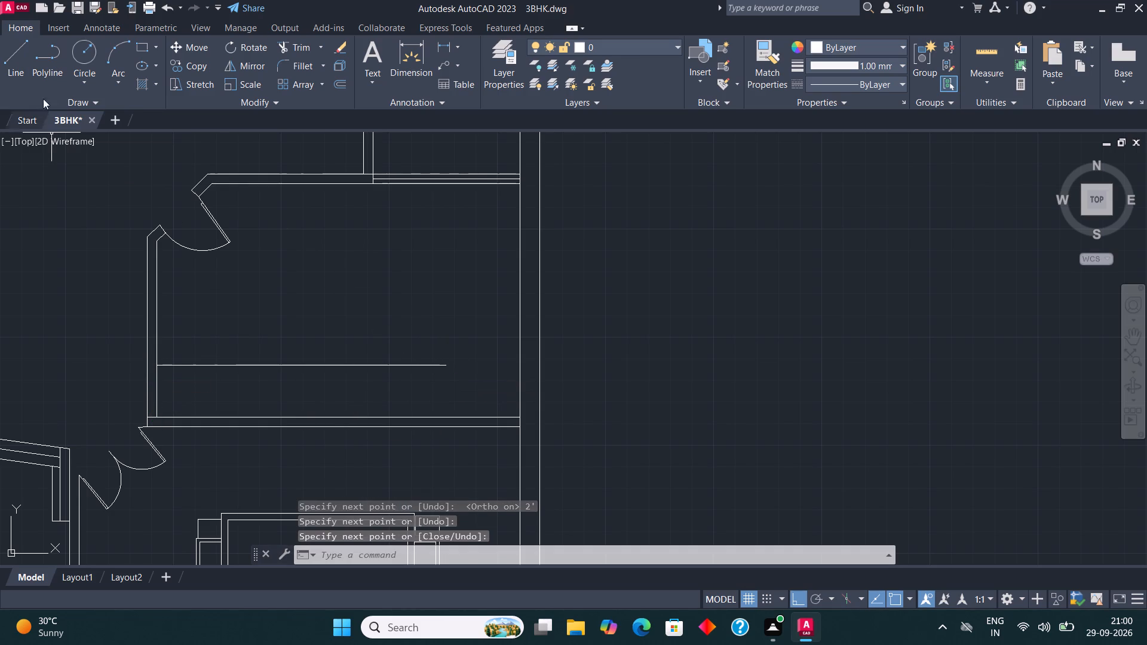
Draw a small, nearly square rectangle against the kitchen's right wall, just below the top wall.
left_click(137, 45)
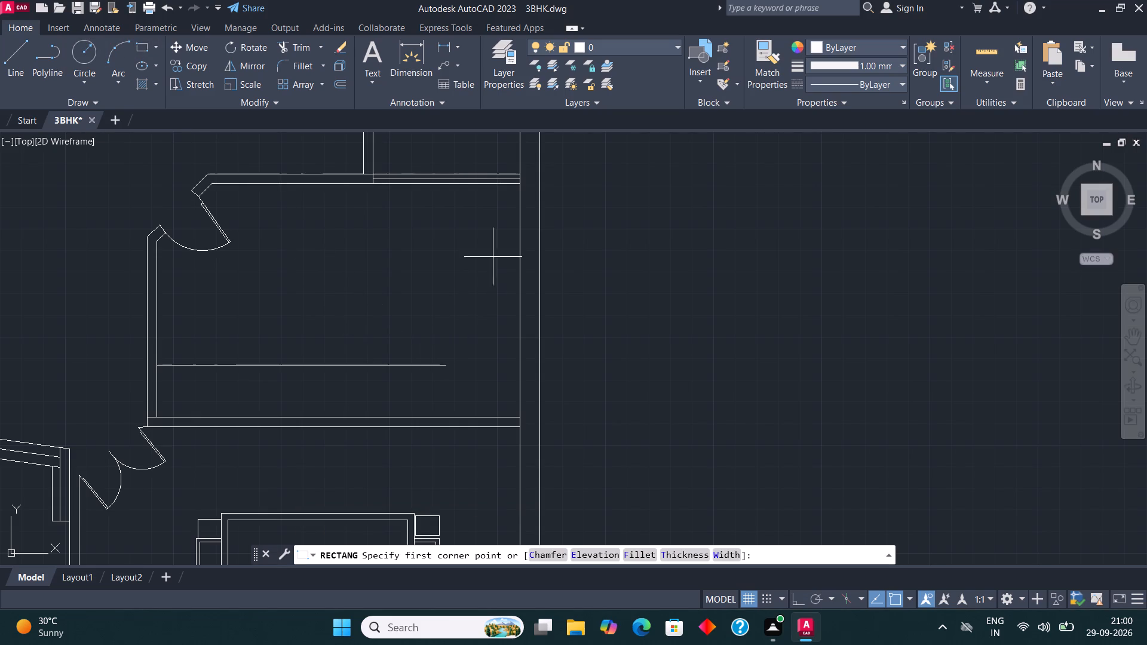
left_click(519, 198)
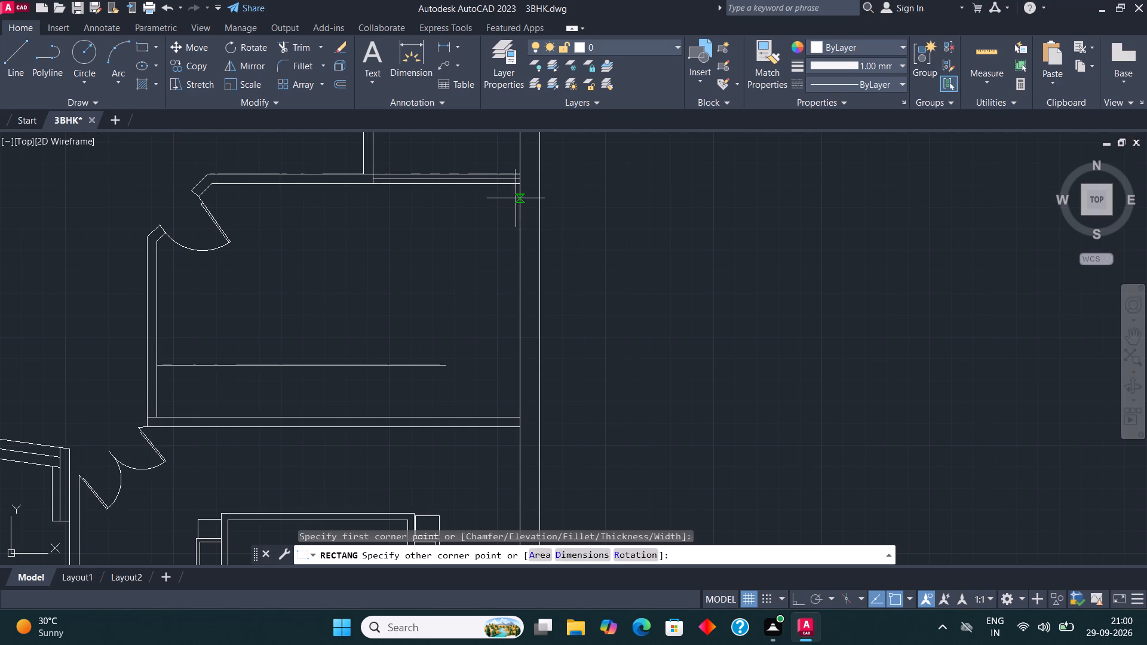
left_click(473, 254)
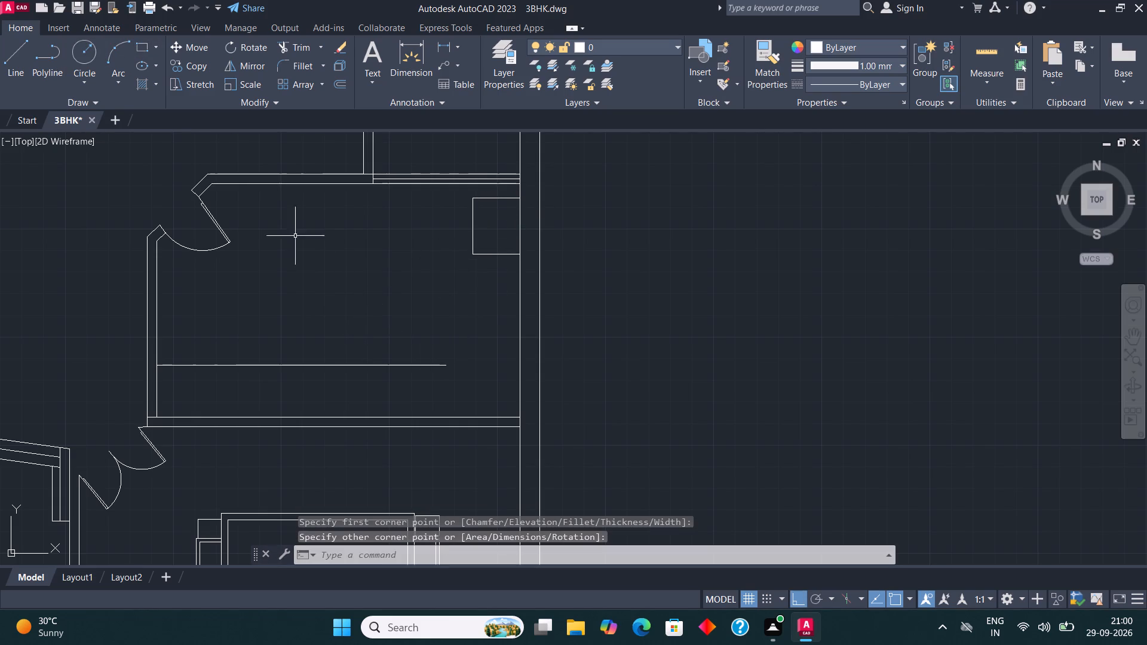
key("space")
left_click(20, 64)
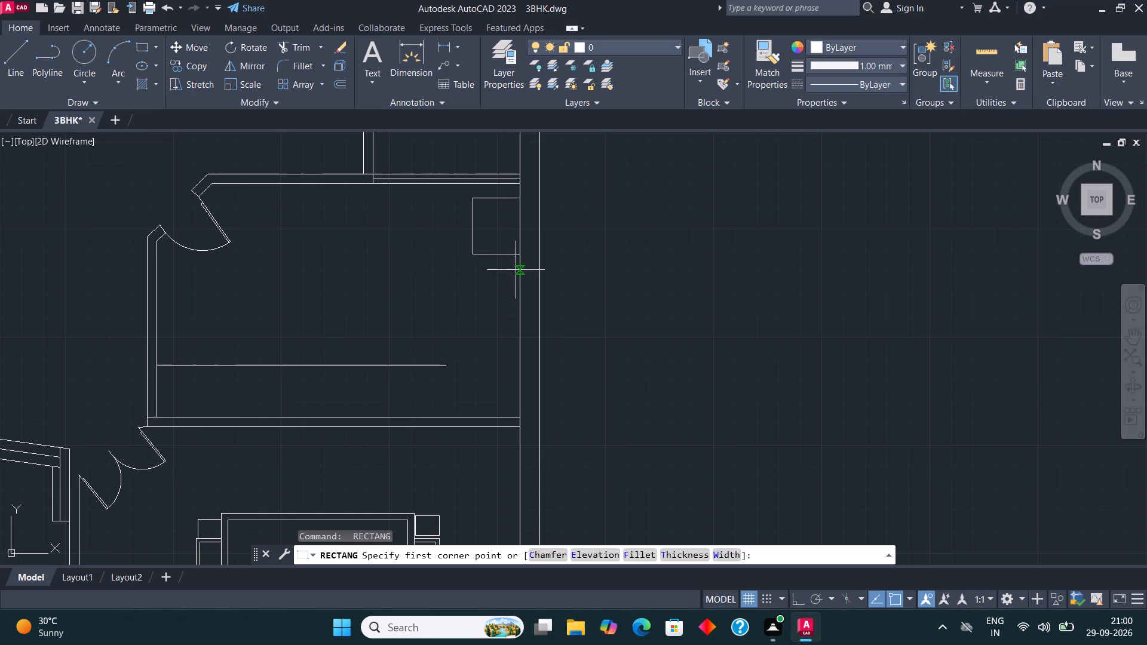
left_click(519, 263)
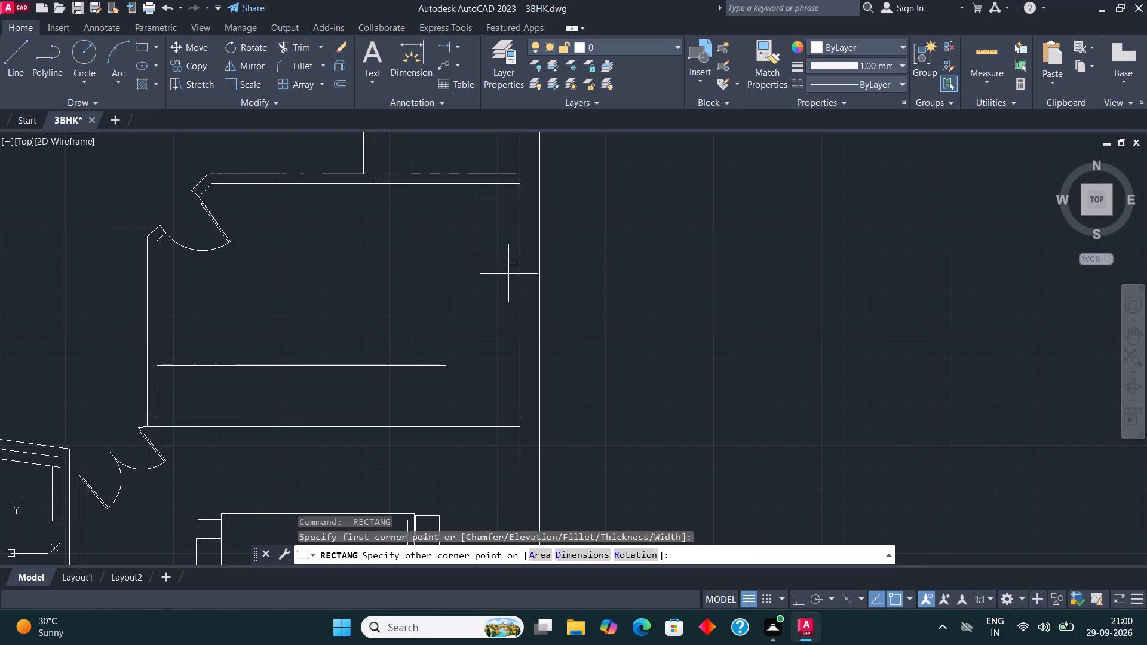
Draw a 2' line out from the kitchen's right wall below the rectangle, and a vertical line down from its end.
left_click(14, 53)
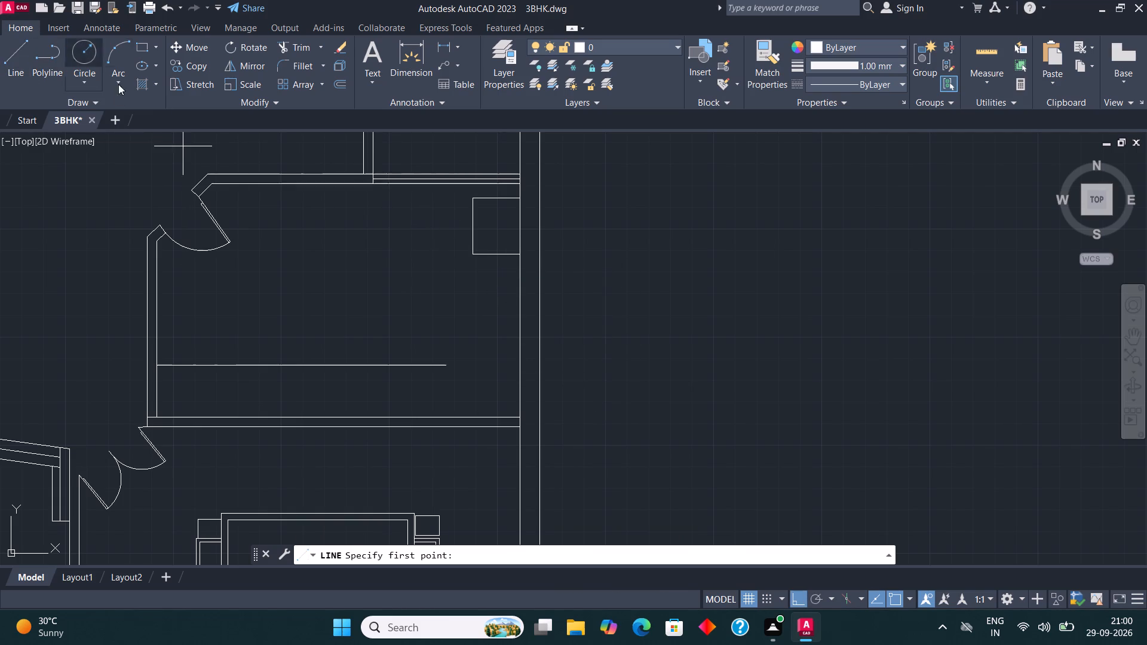
left_click(516, 269)
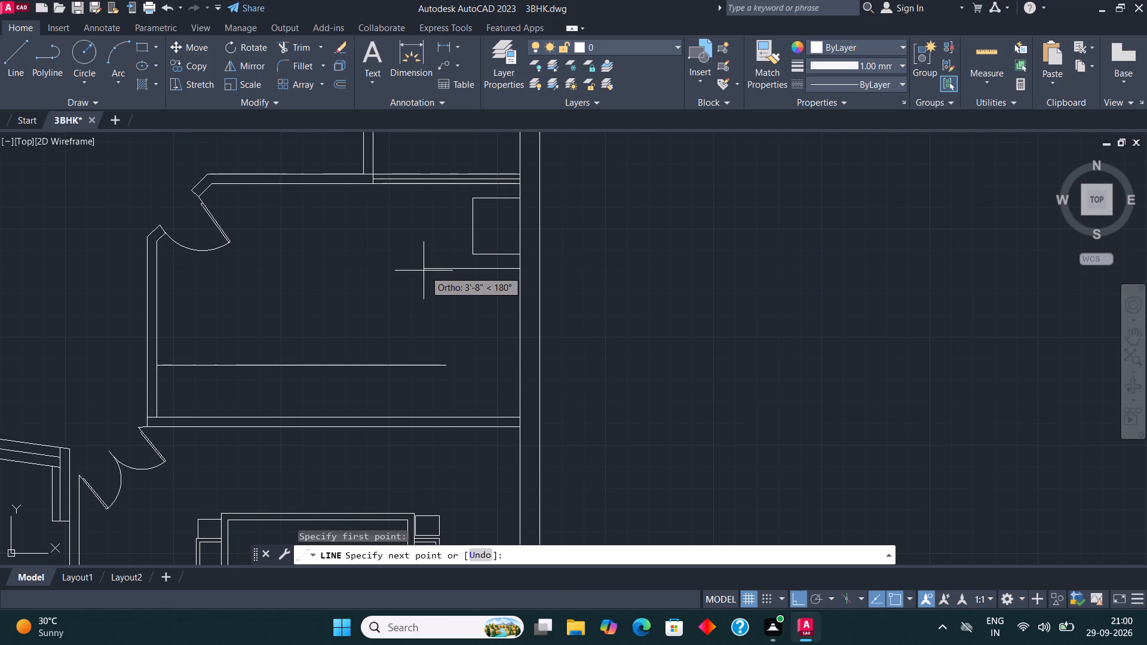
type("2'")
key("Return")
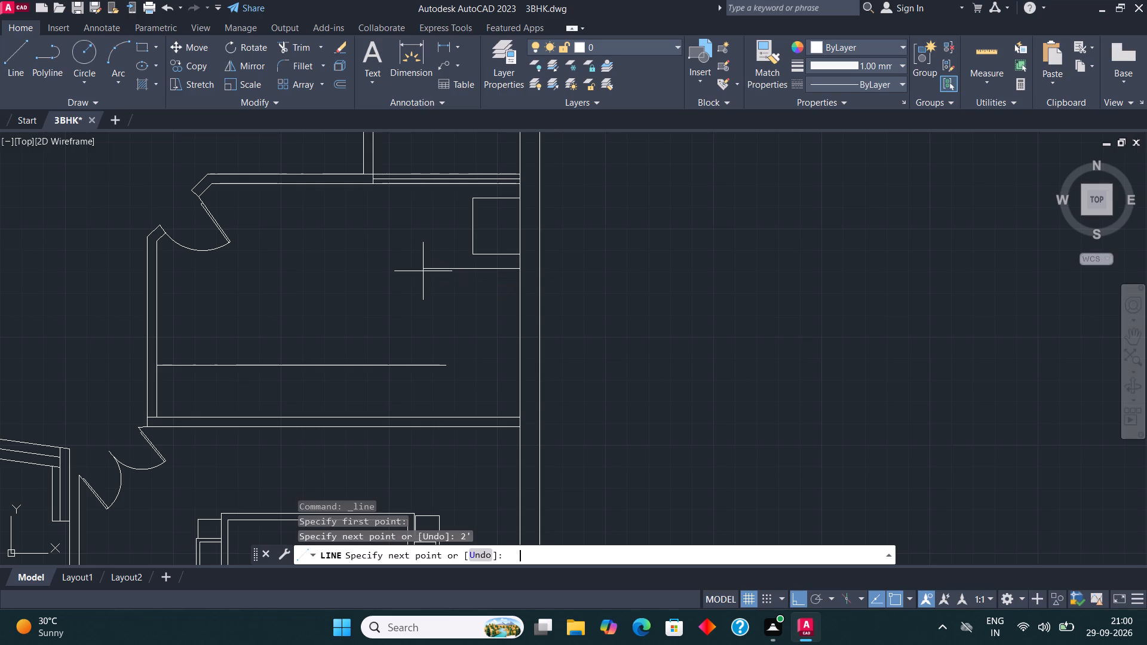
key("space")
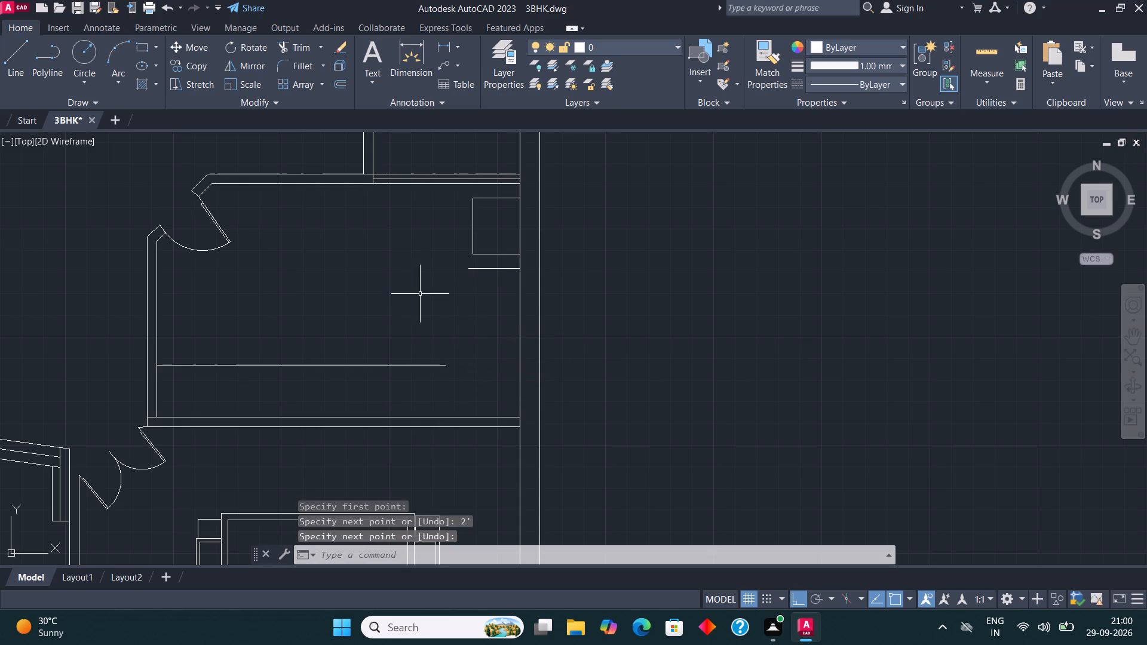
left_click(24, 74)
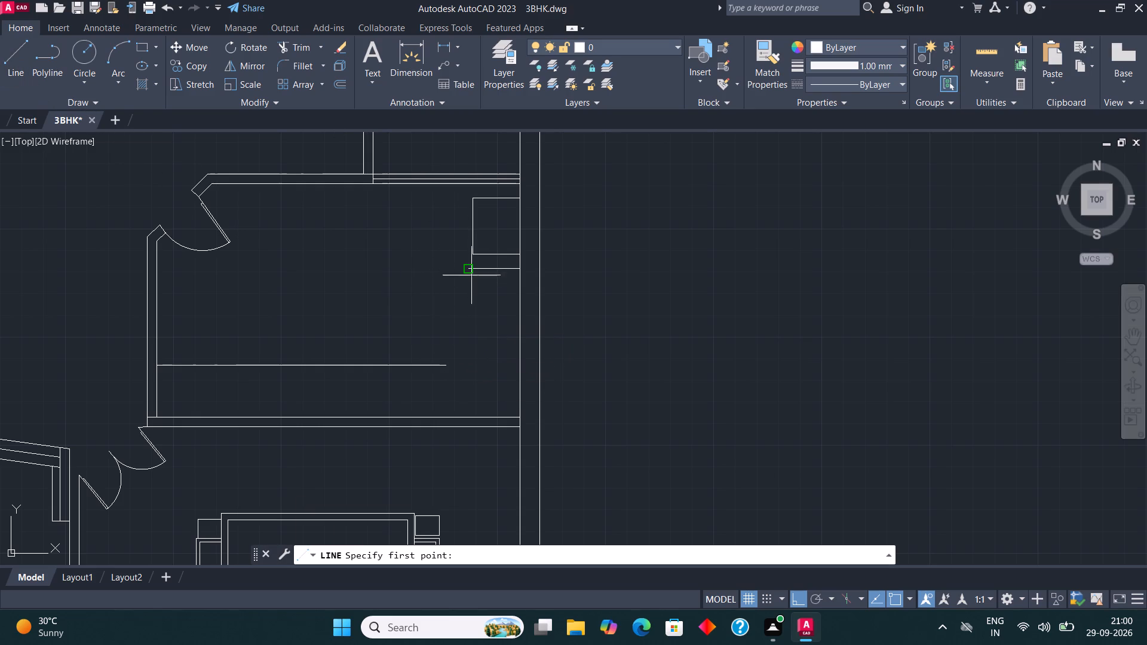
left_click(471, 273)
left_click(467, 354)
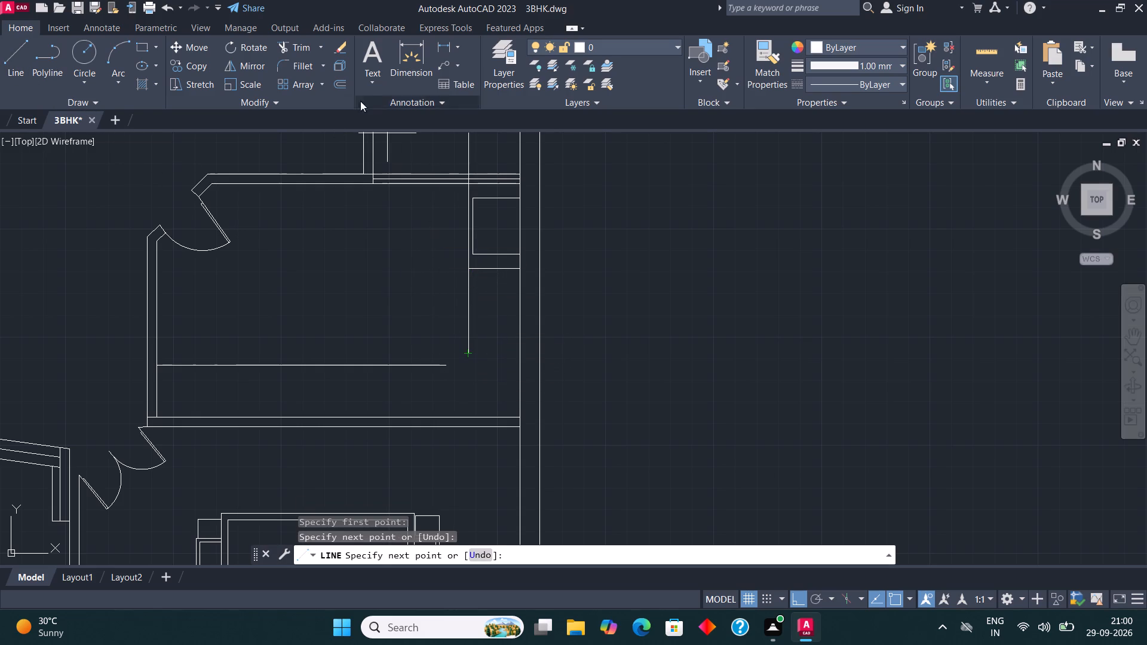
Fillet the long horizontal counter line and the short vertical line into a sharp corner.
left_click(292, 72)
left_click(434, 367)
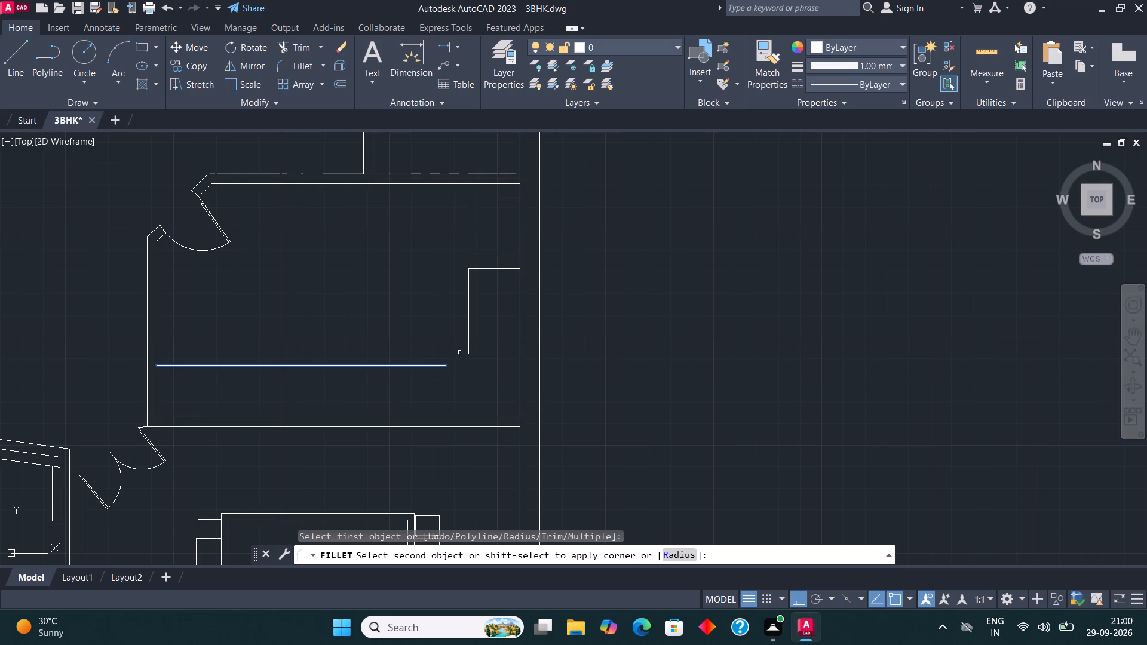
left_click(466, 346)
key("space")
scroll(525, 349, "down", 1)
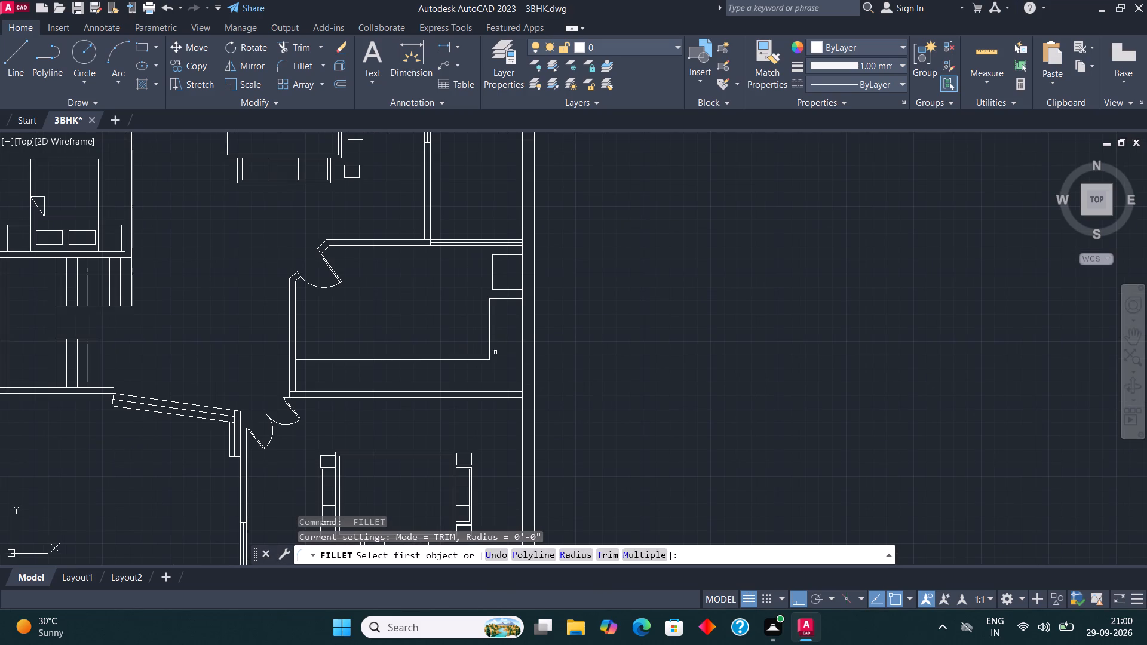
middle_click_drag(449, 343, 475, 307)
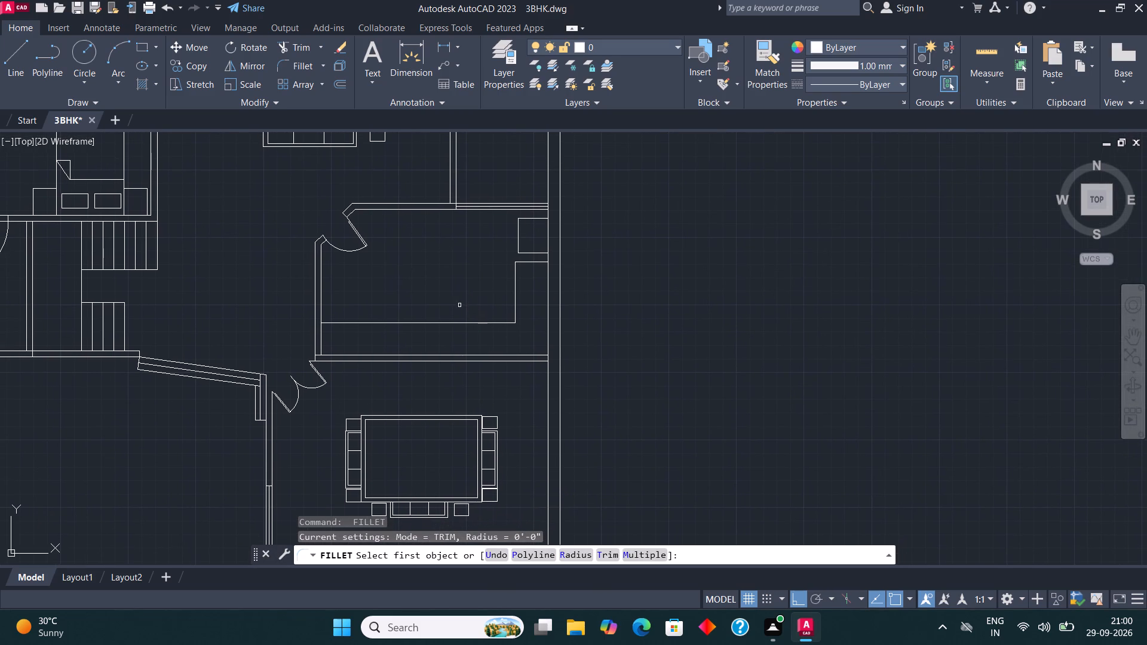
scroll(424, 349, "up", 2)
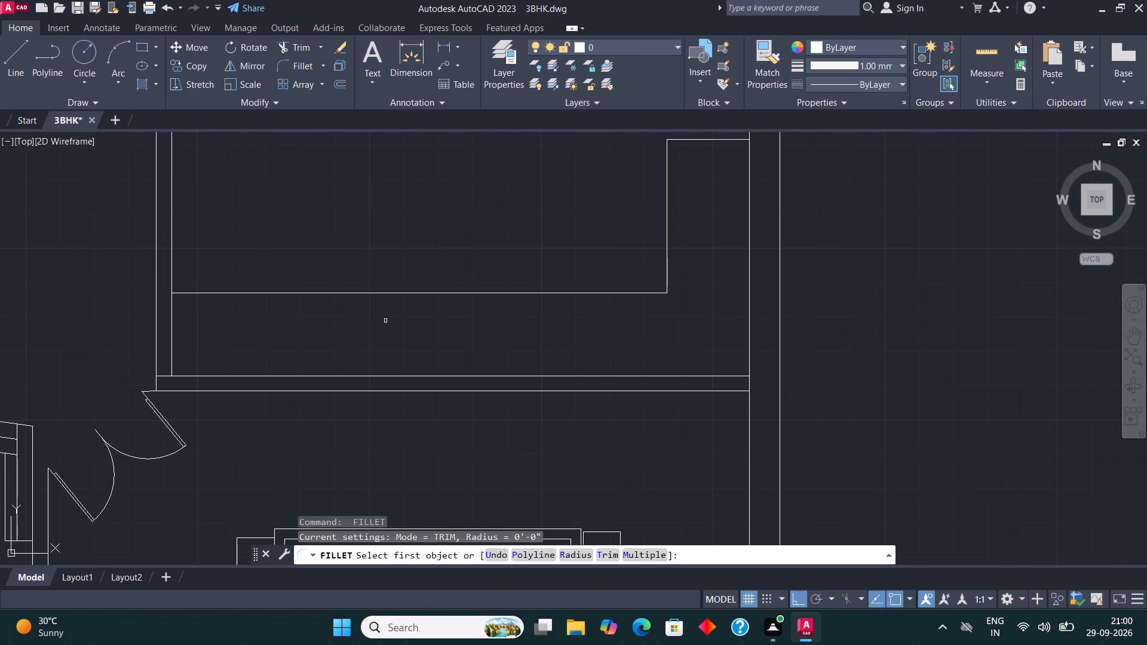
key("Escape")
Copy the bathroom's rectangular washbasin with its circles onto the kitchen's long bottom counter, near the left wall, as the sink.
scroll(363, 374, "down", 4)
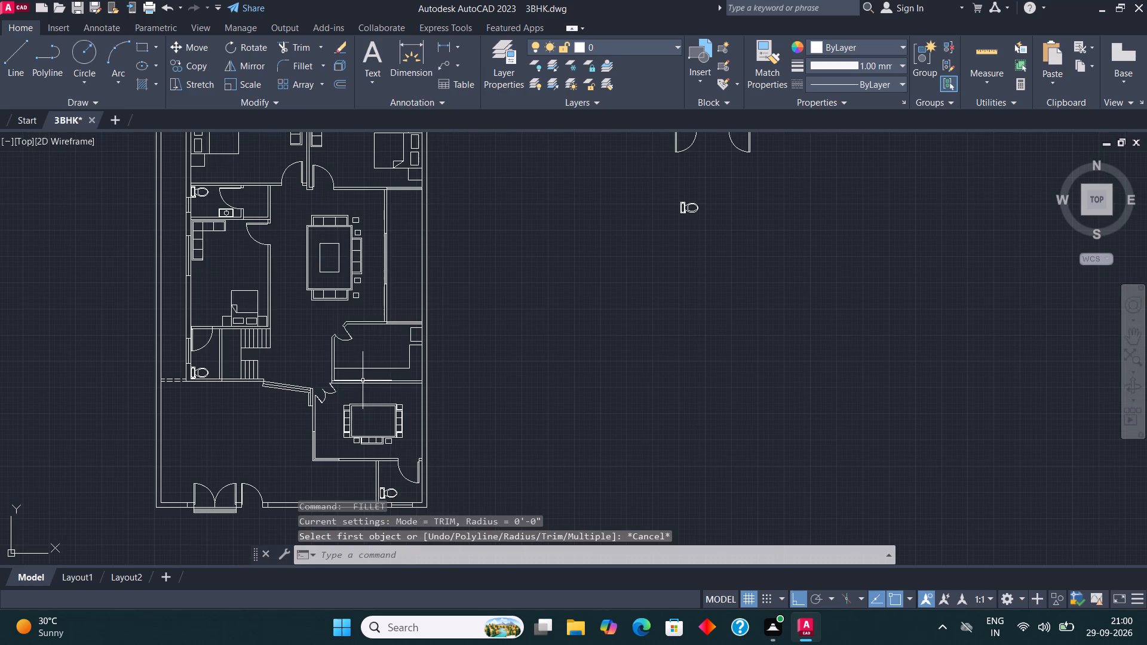
scroll(228, 183, "up", 4)
scroll(203, 398, "up", 2)
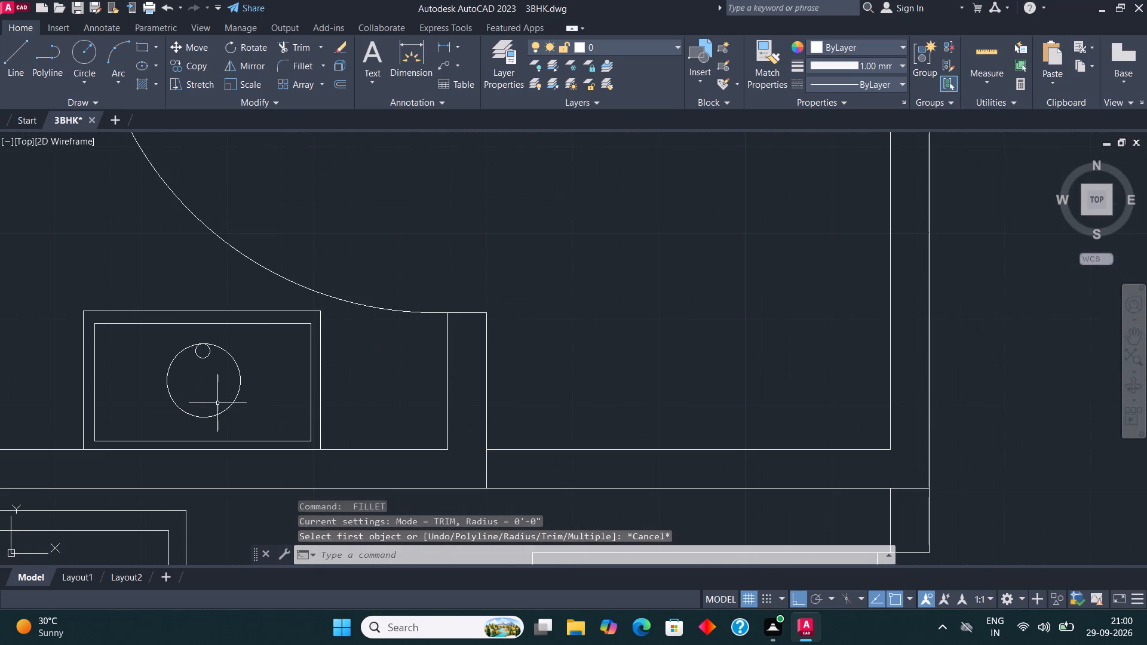
left_click_drag(217, 403, 157, 324)
left_click(262, 404)
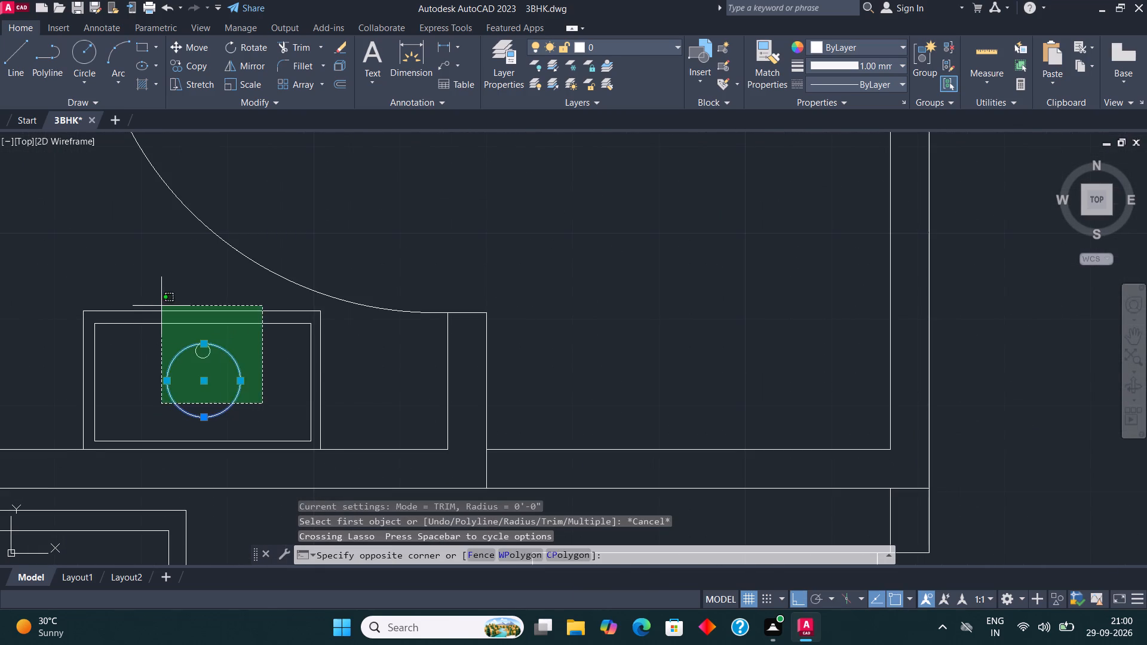
left_click(161, 306)
left_click(195, 70)
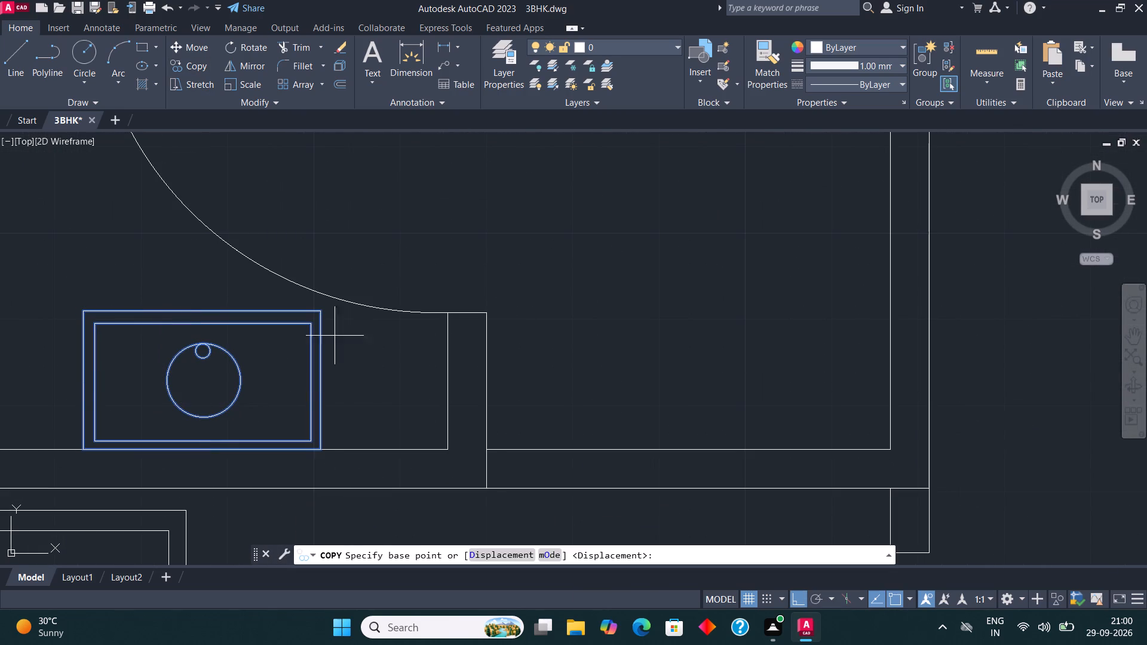
left_click(321, 446)
scroll(373, 323, "down", 2)
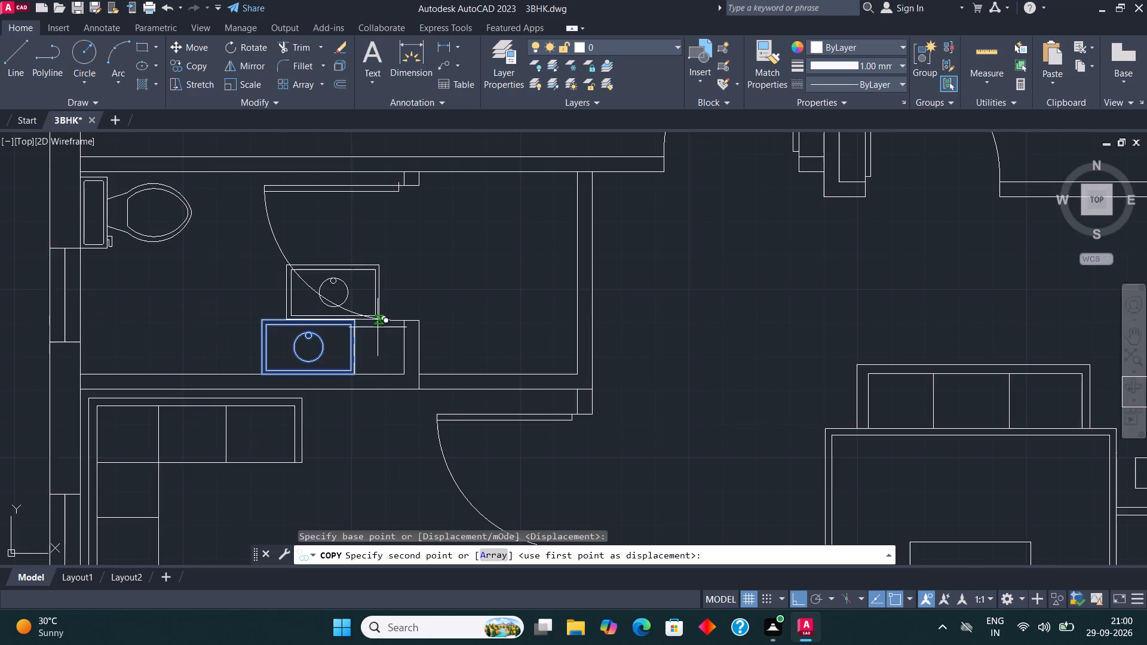
scroll(380, 328, "down", 1)
scroll(471, 259, "down", 2)
key("F8")
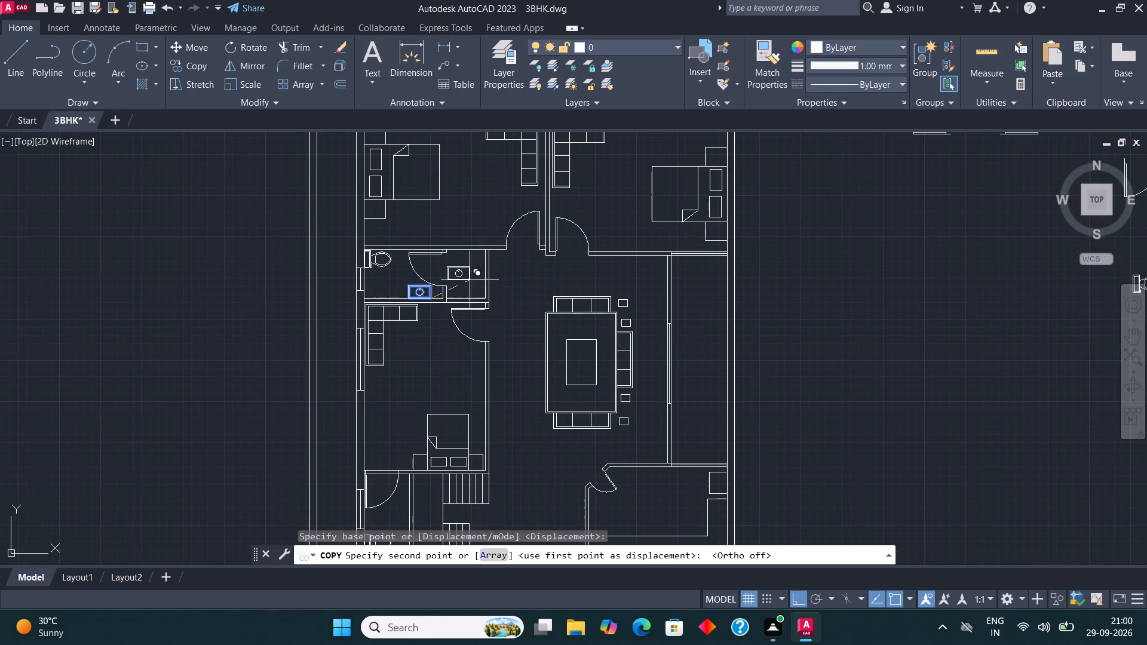
scroll(433, 266, "down", 3)
scroll(495, 333, "up", 4)
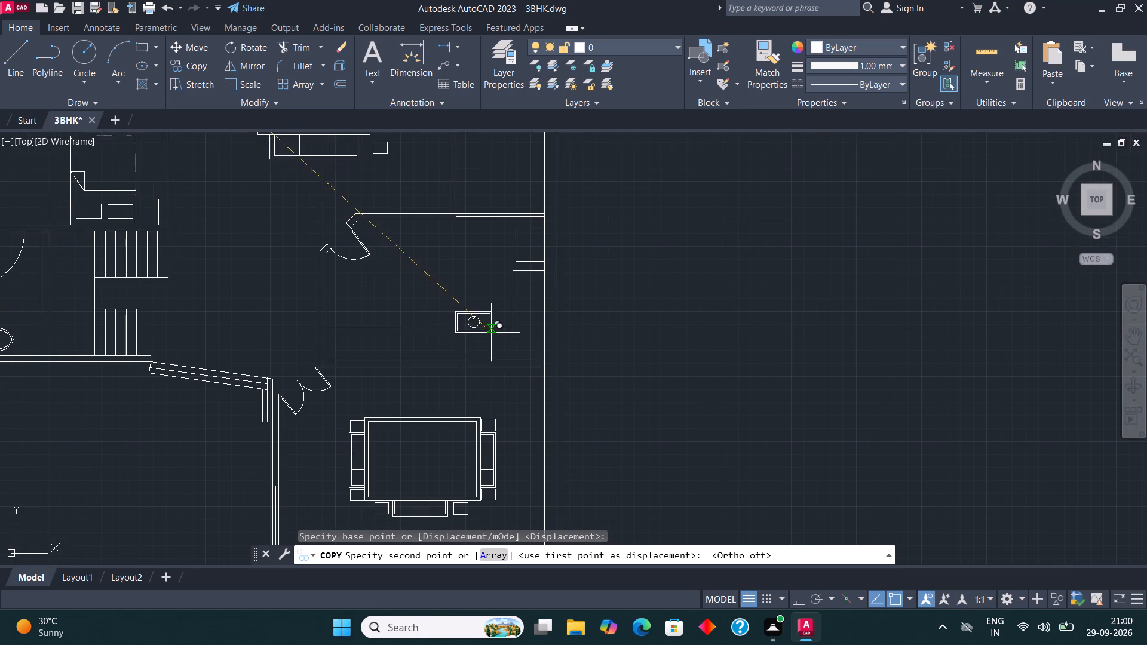
scroll(441, 355, "up", 2)
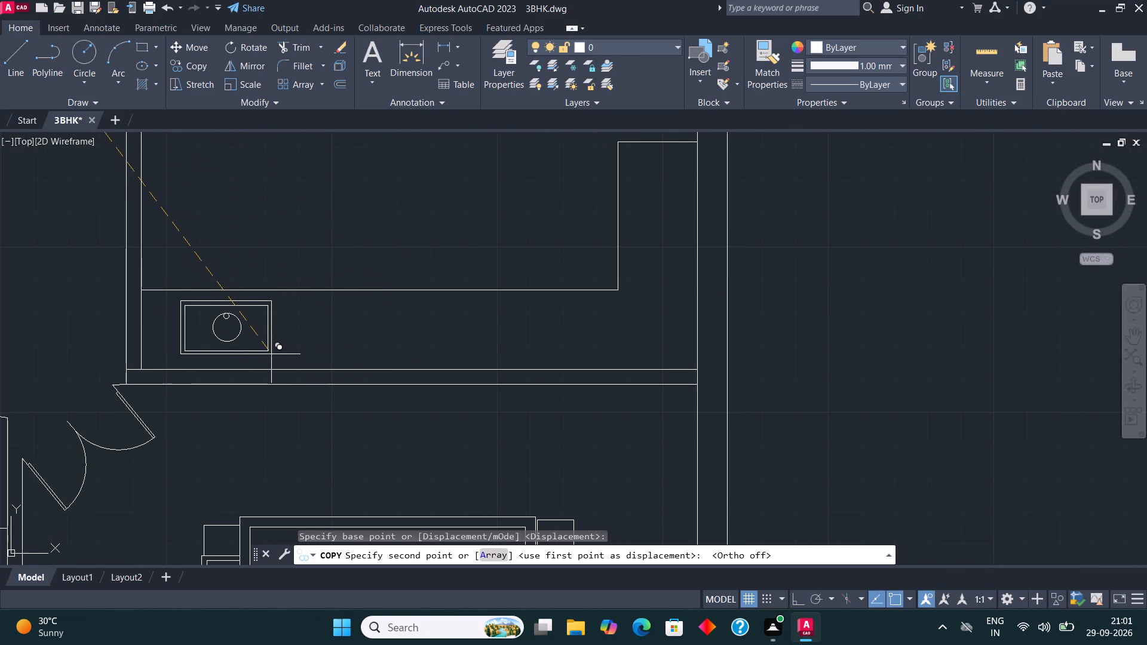
left_click(272, 357)
key("Escape")
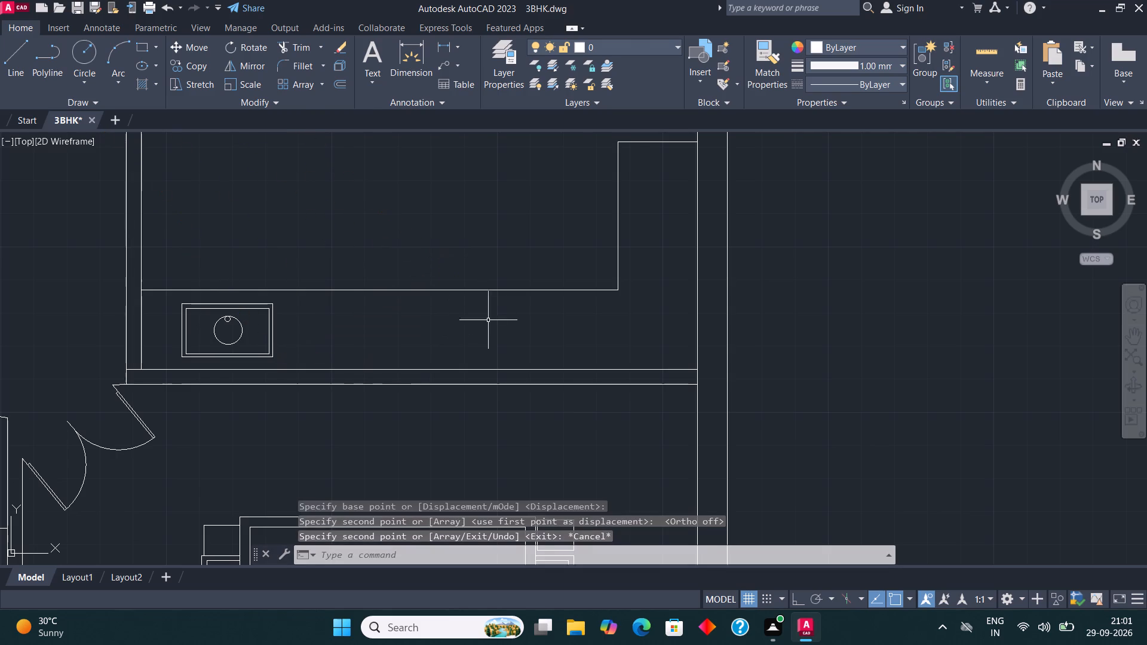
Draw an upright stove rectangle inside the short counter section along the kitchen's right wall, just within the counter edge.
scroll(502, 356, "down", 1)
middle_click_drag(468, 365, 458, 361)
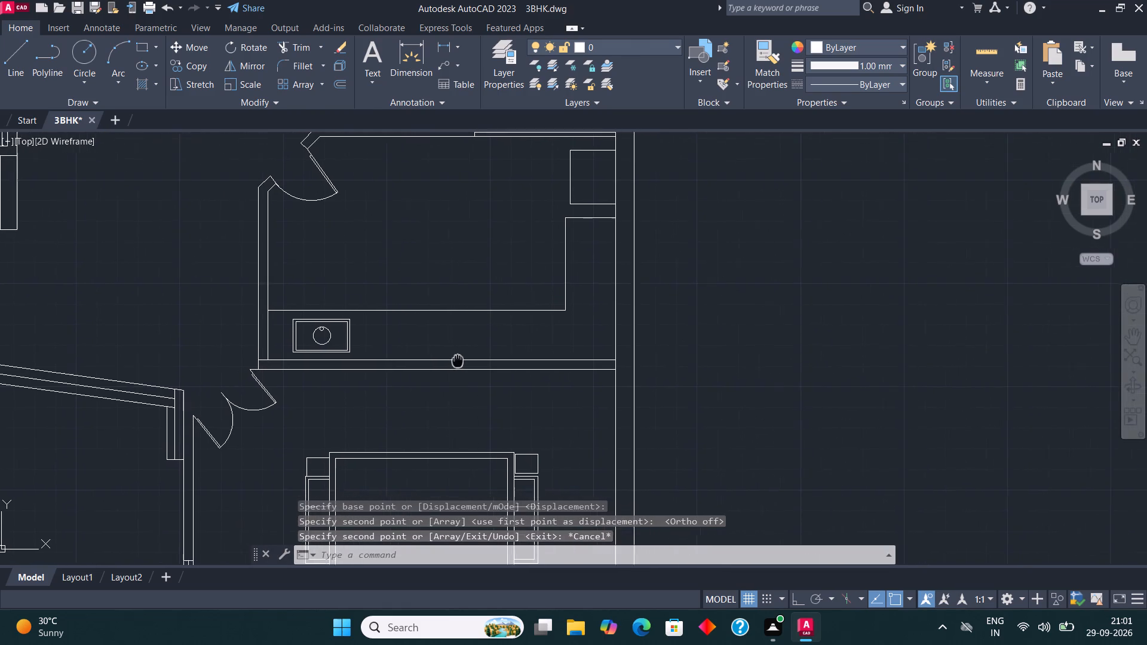
middle_click_drag(458, 361, 427, 392)
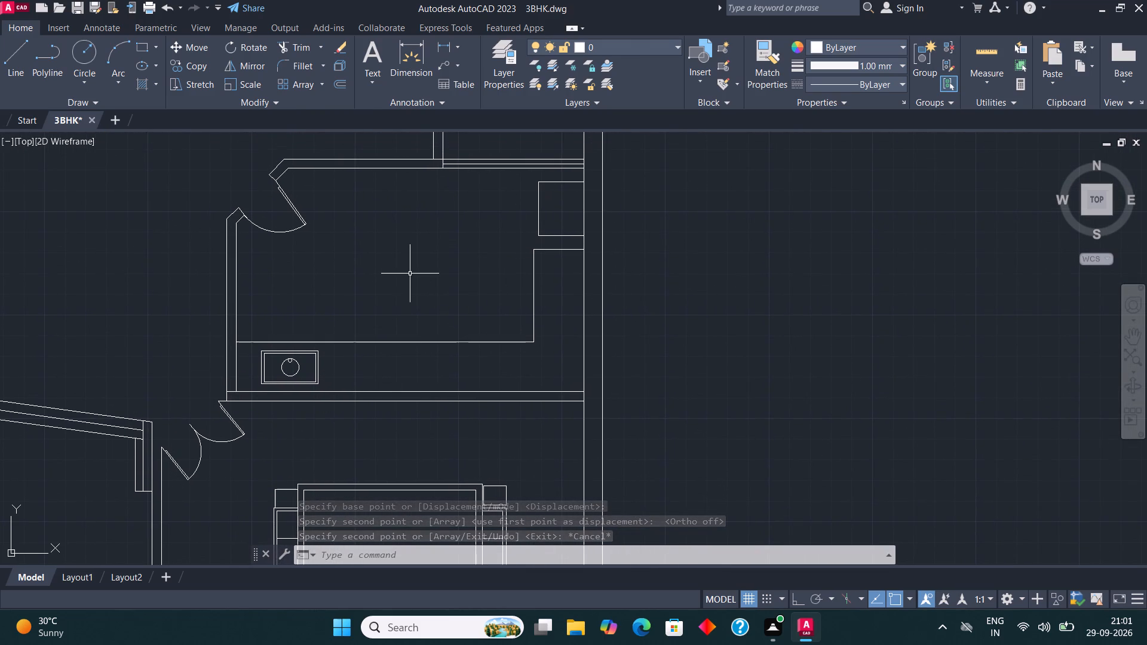
scroll(621, 276, "up", 1)
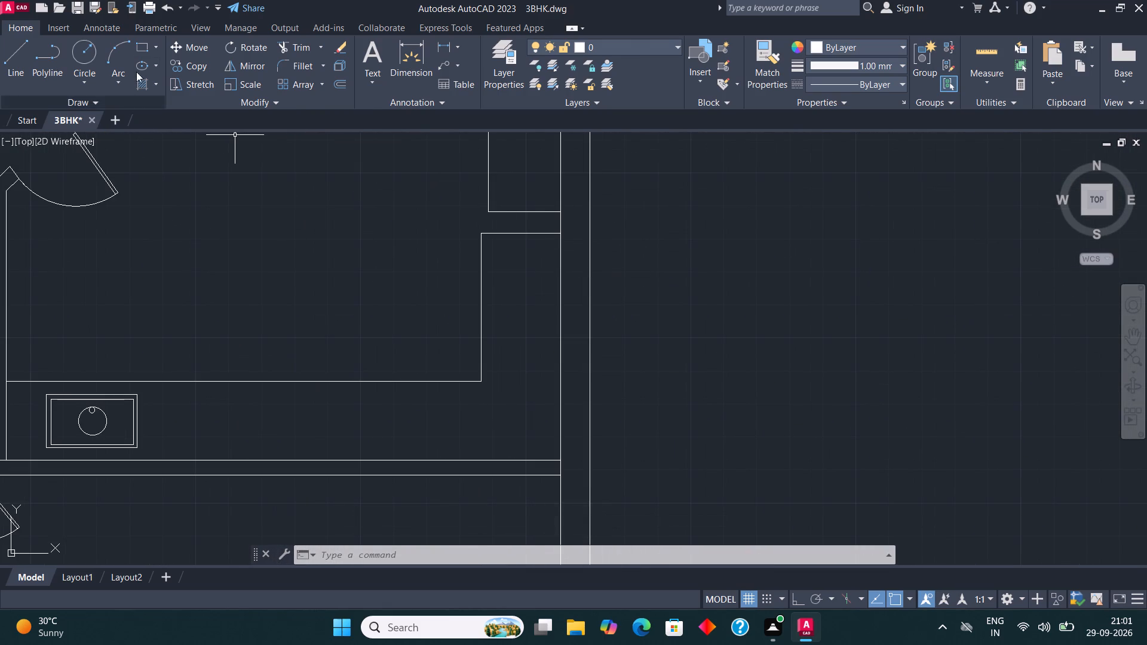
left_click(140, 51)
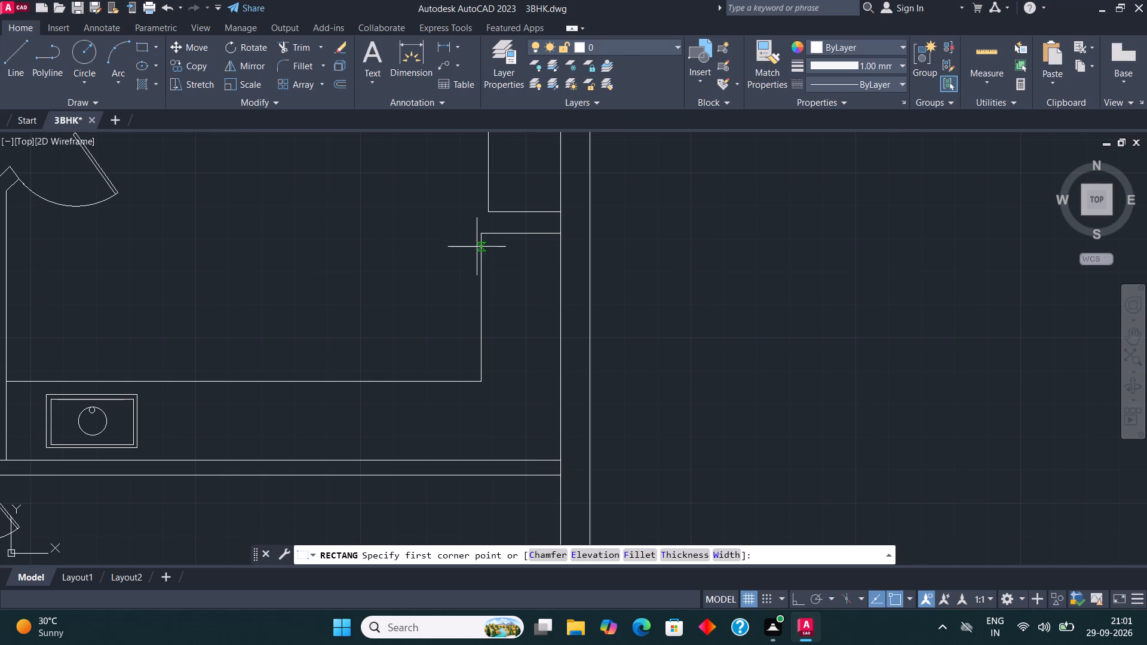
scroll(576, 274, "up", 2)
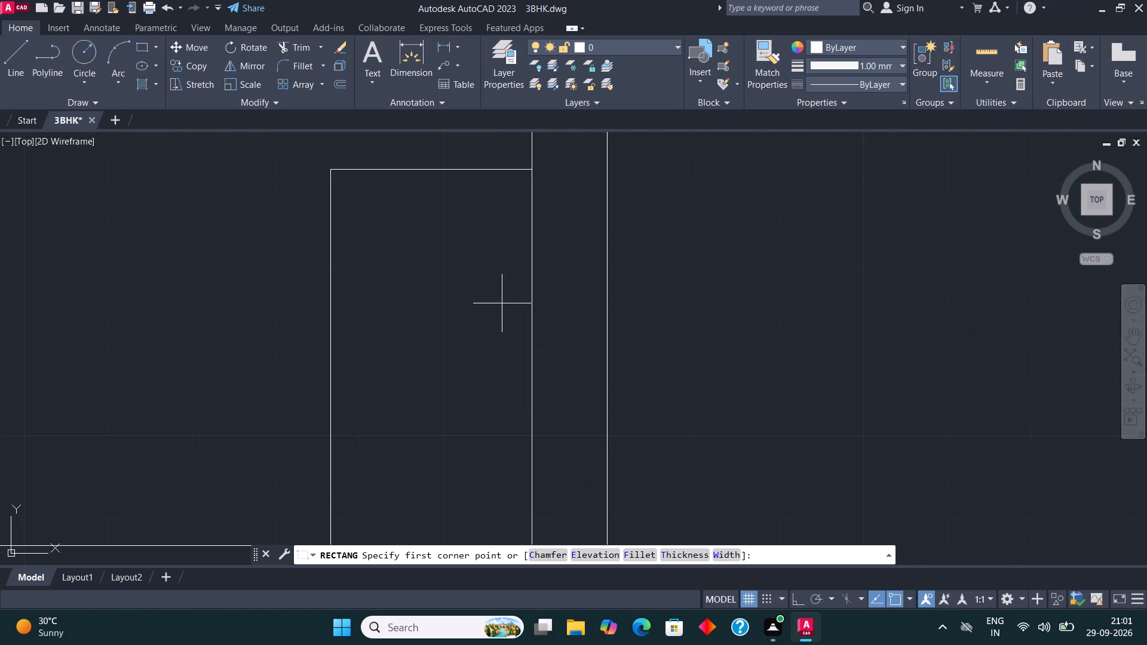
left_click(338, 270)
scroll(355, 287, "down", 2)
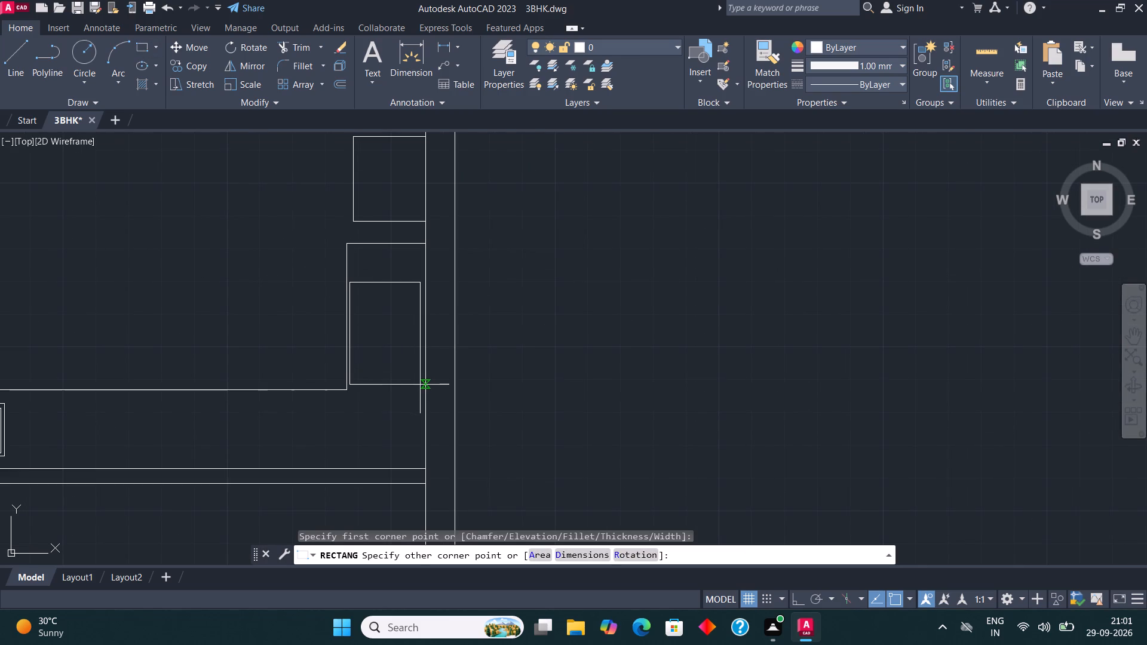
scroll(422, 380, "up", 2)
left_click(412, 385)
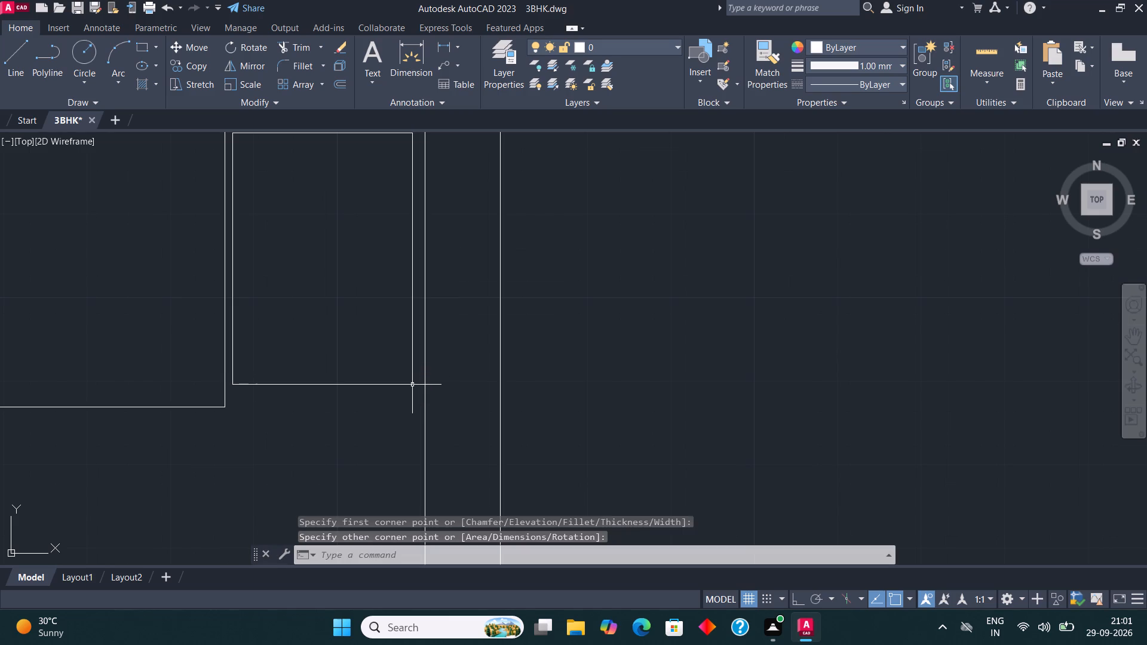
key("space")
scroll(565, 337, "down", 2)
key("Escape")
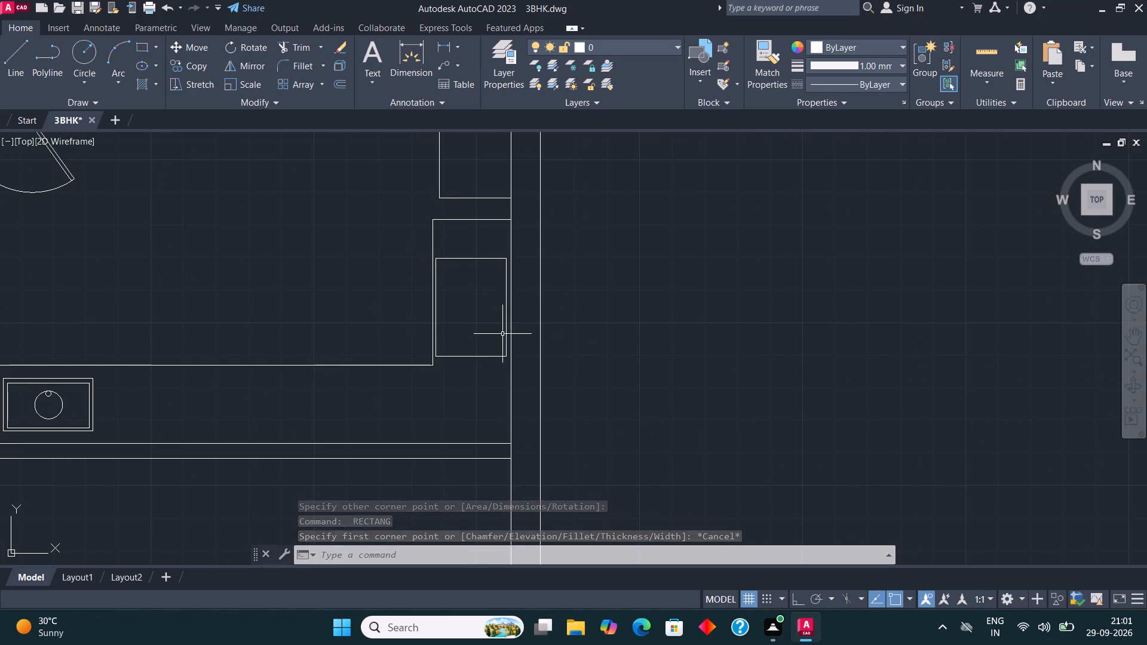
Draw a burner circle in the stove rectangle's lower-left area and shift it slightly up and right.
scroll(499, 317, "up", 3)
scroll(341, 287, "down", 2)
left_click(88, 59)
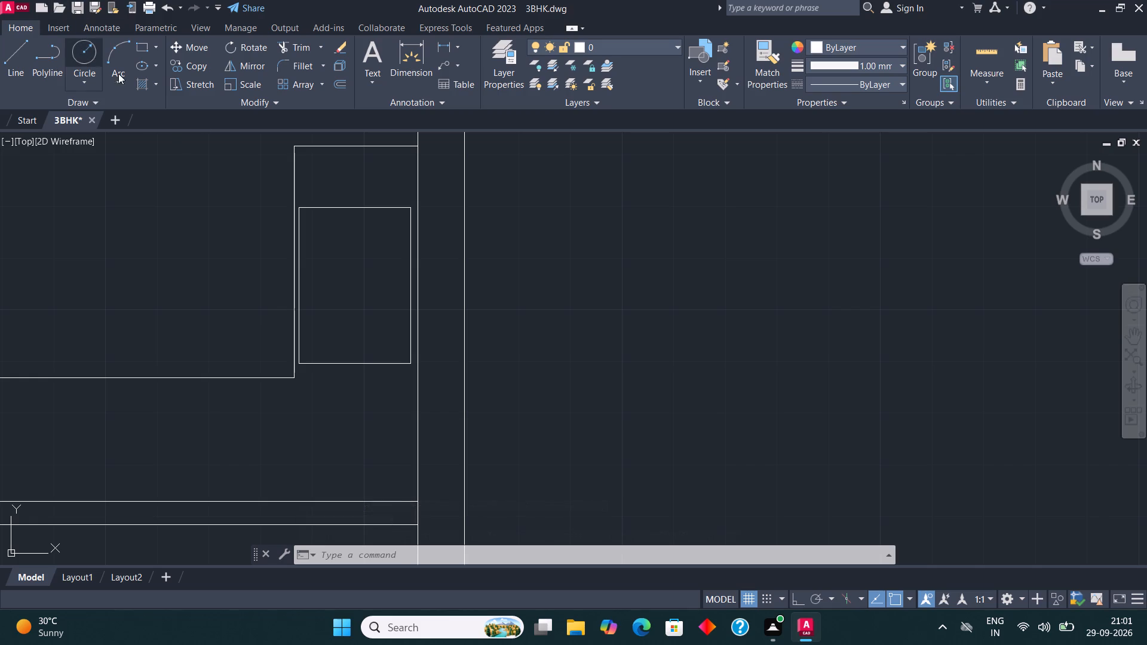
scroll(354, 337, "up", 1)
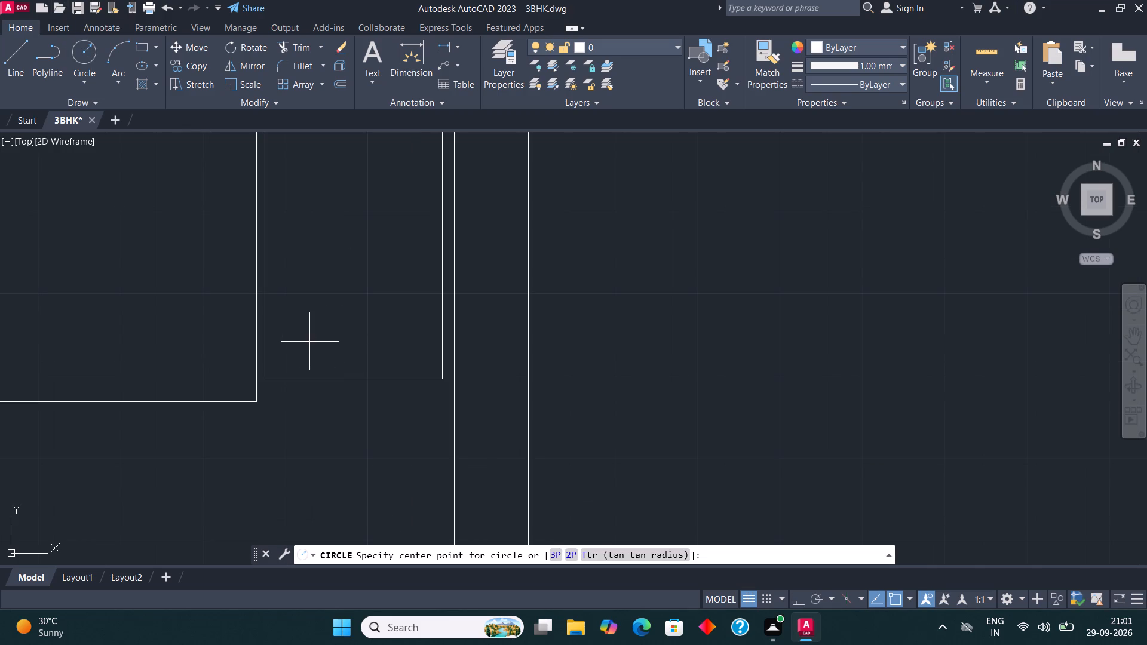
left_click(306, 336)
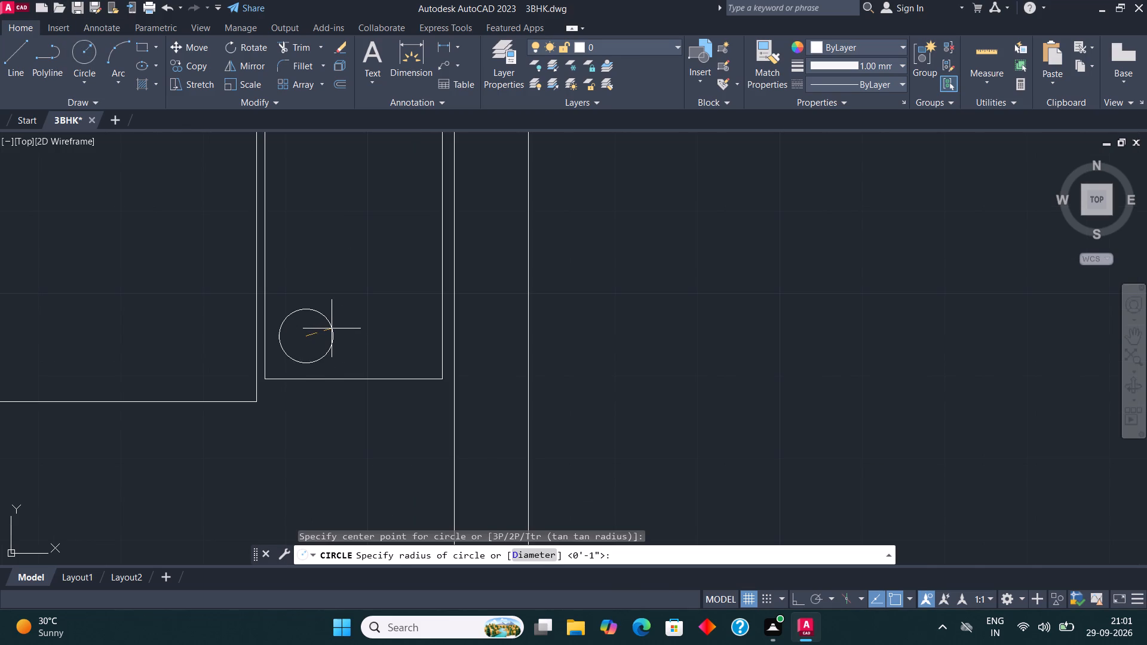
left_click(336, 330)
scroll(394, 310, "down", 2)
scroll(367, 304, "up", 2)
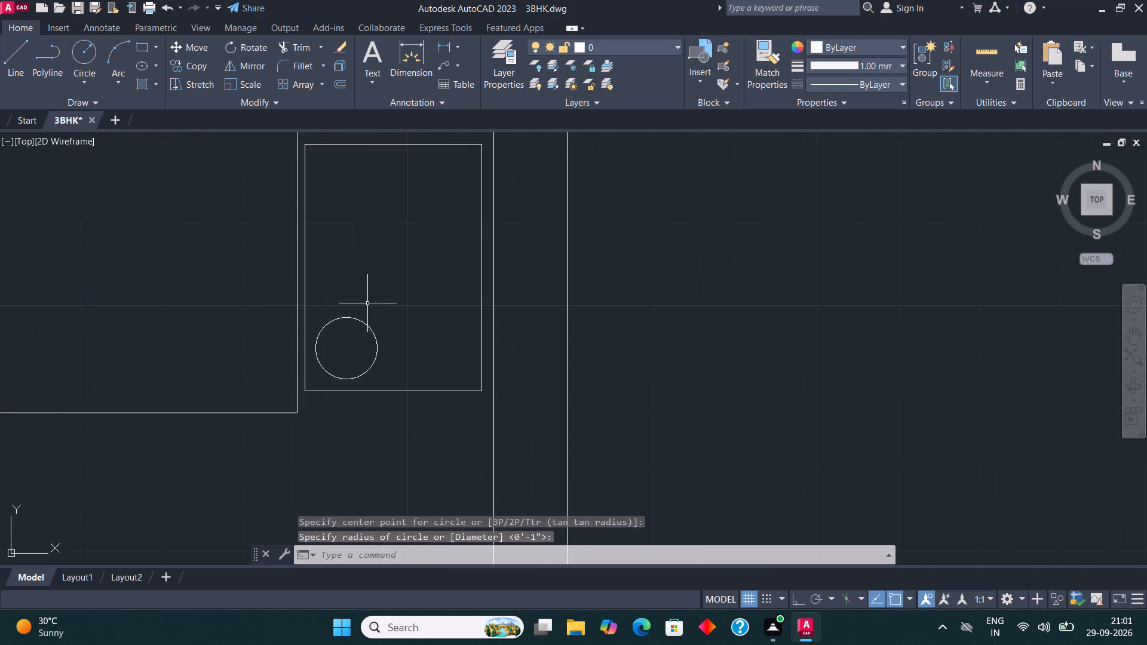
left_click(350, 318)
left_click(347, 349)
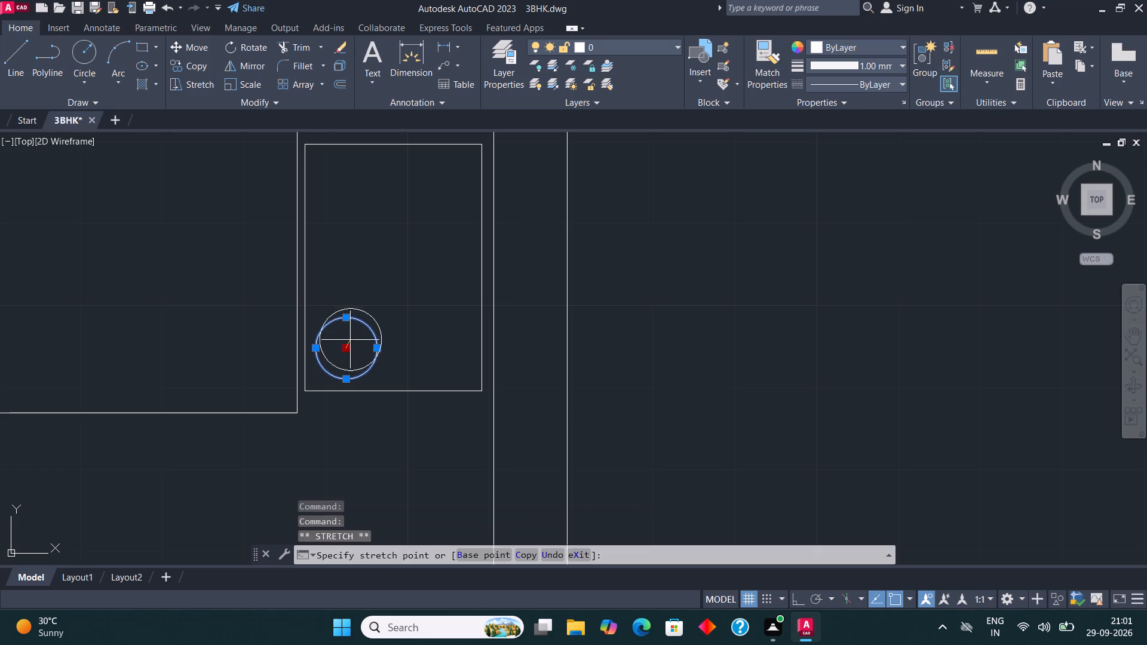
left_click(353, 327)
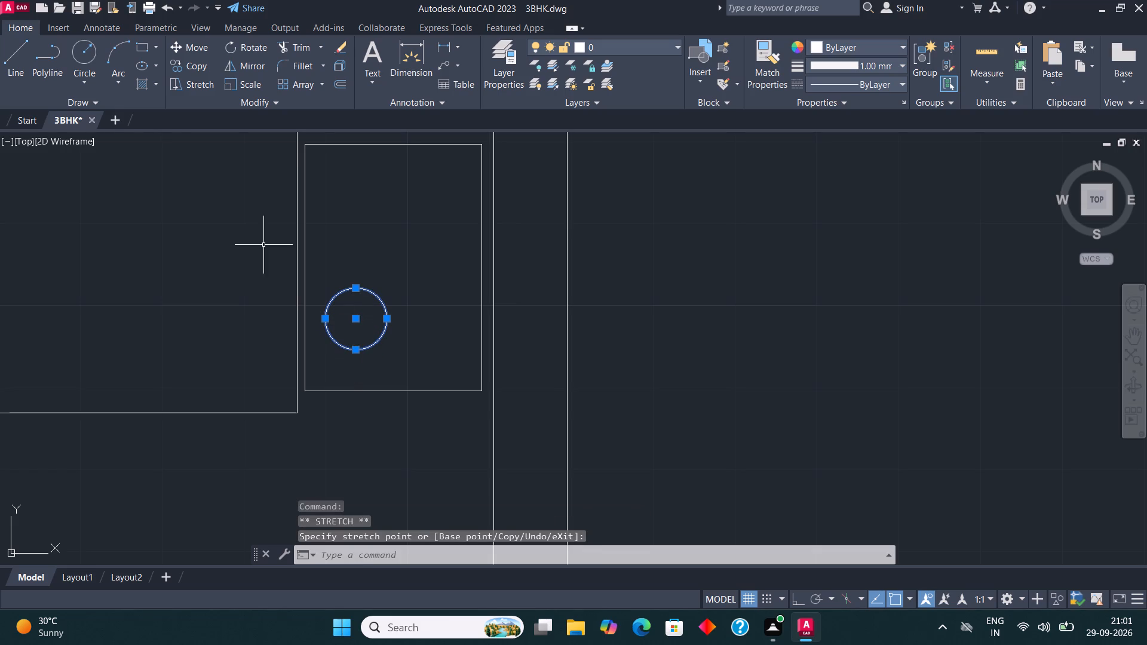
Copy the burner circle to the lower-right, upper-left and upper-right of the stove rectangle, forming a two-by-two layout.
left_click(189, 69)
left_click(353, 318)
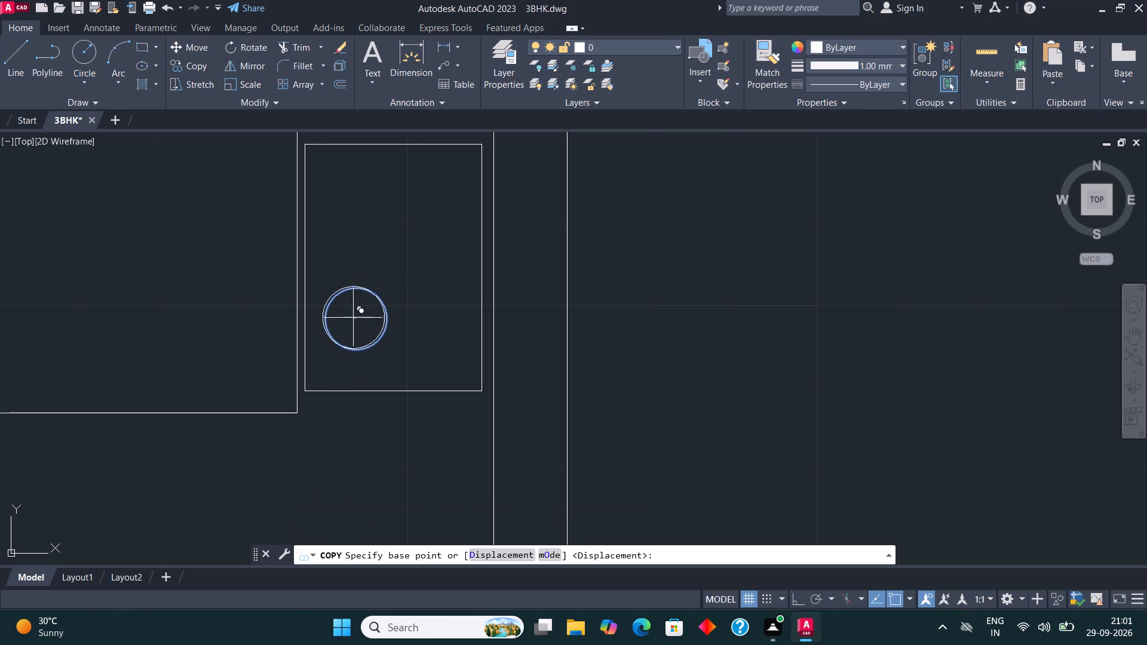
left_click(437, 320)
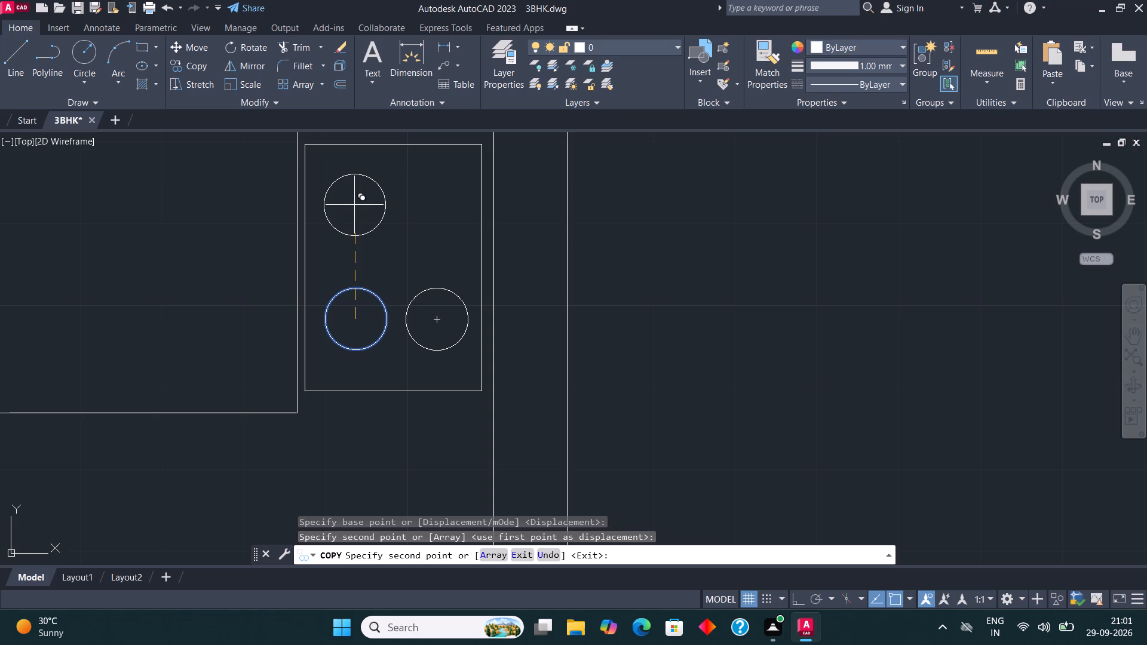
left_click(352, 202)
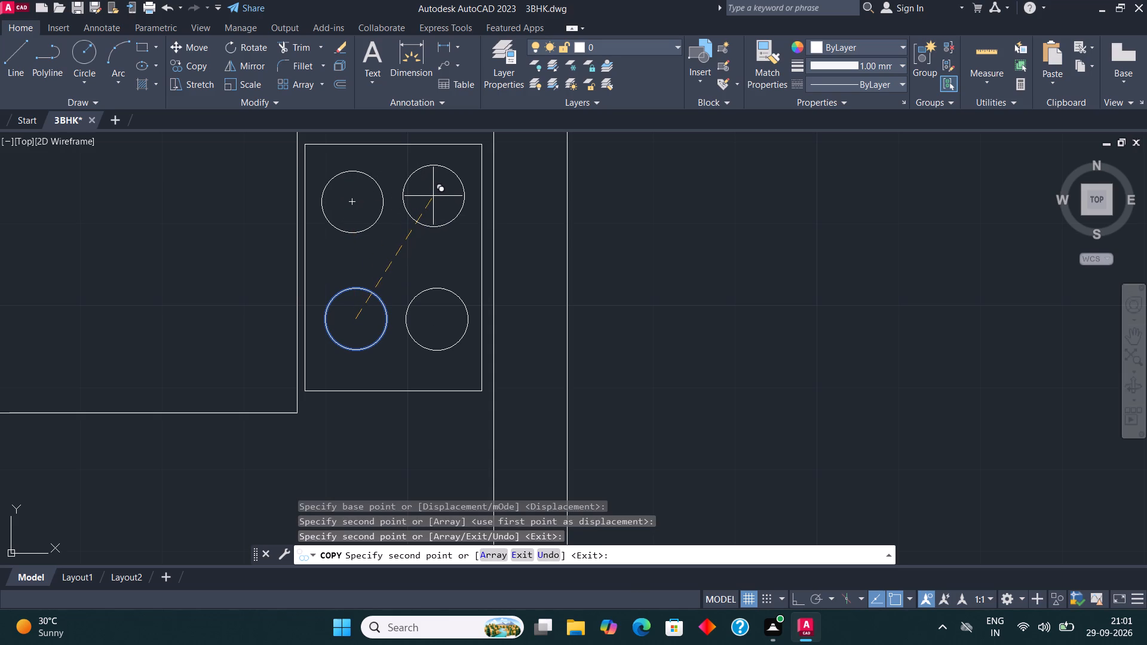
left_click(433, 199)
key("Escape")
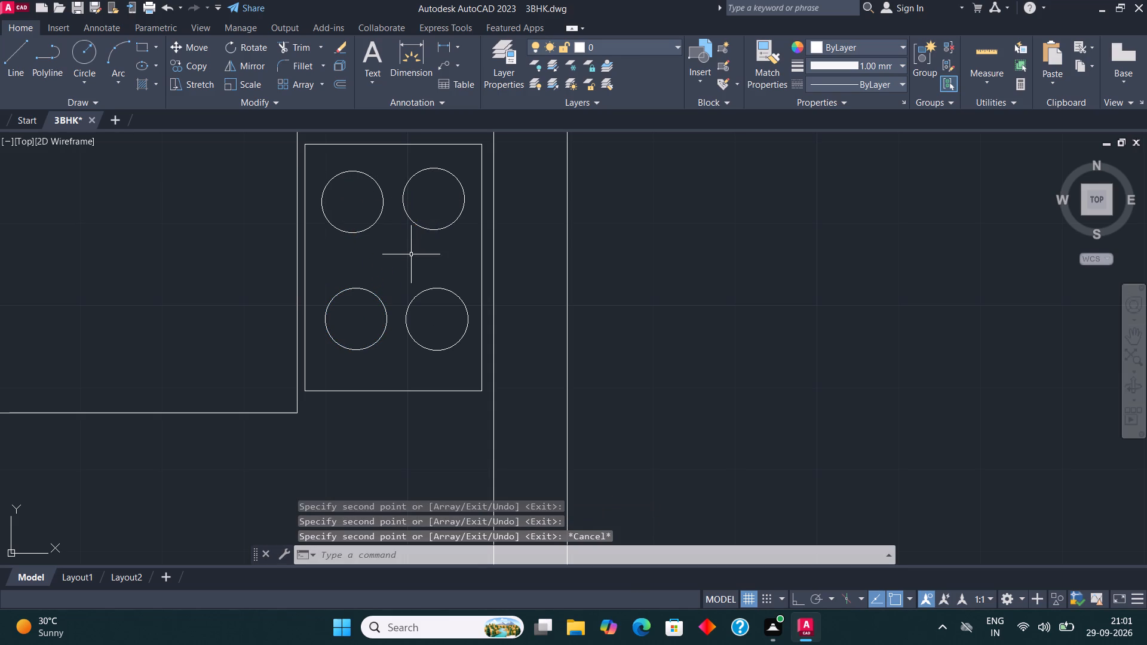
Draw short vertical tick lines outward from the top and bottom of the stove's upper-left burner circle, with Ortho on.
key("space")
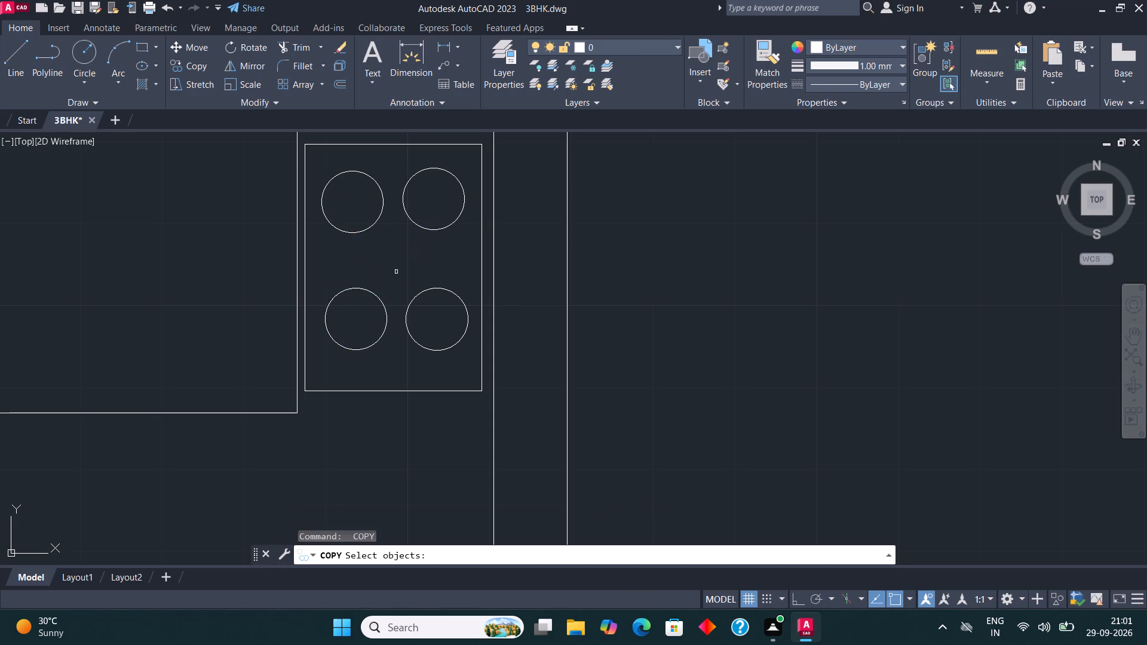
scroll(394, 280, "down", 4)
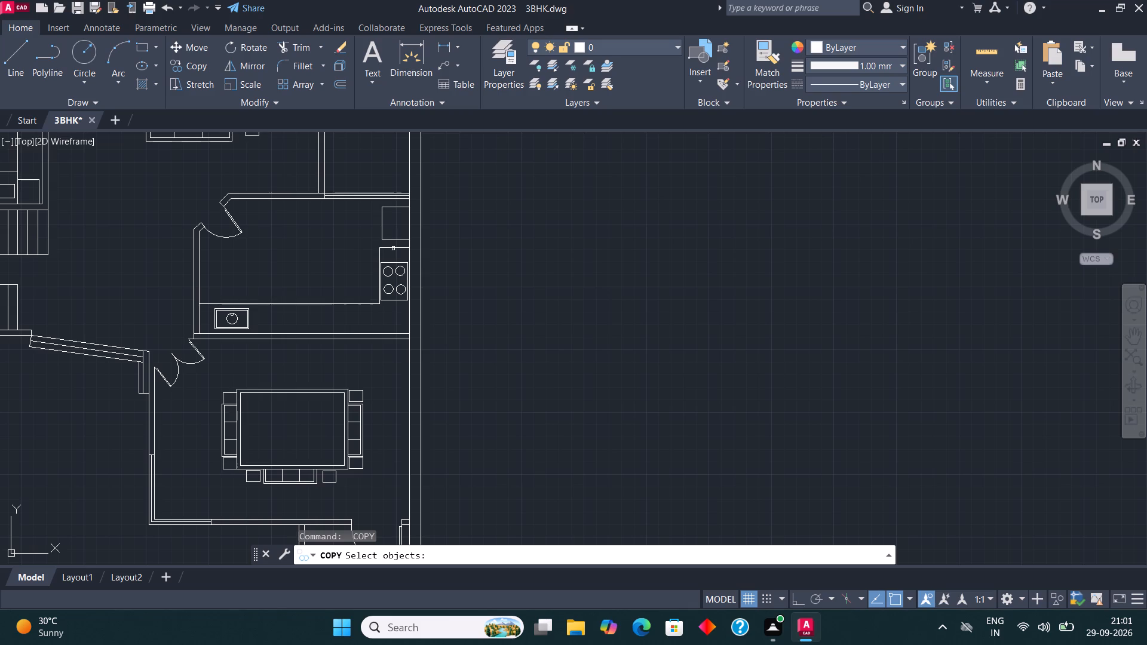
scroll(388, 293, "up", 5)
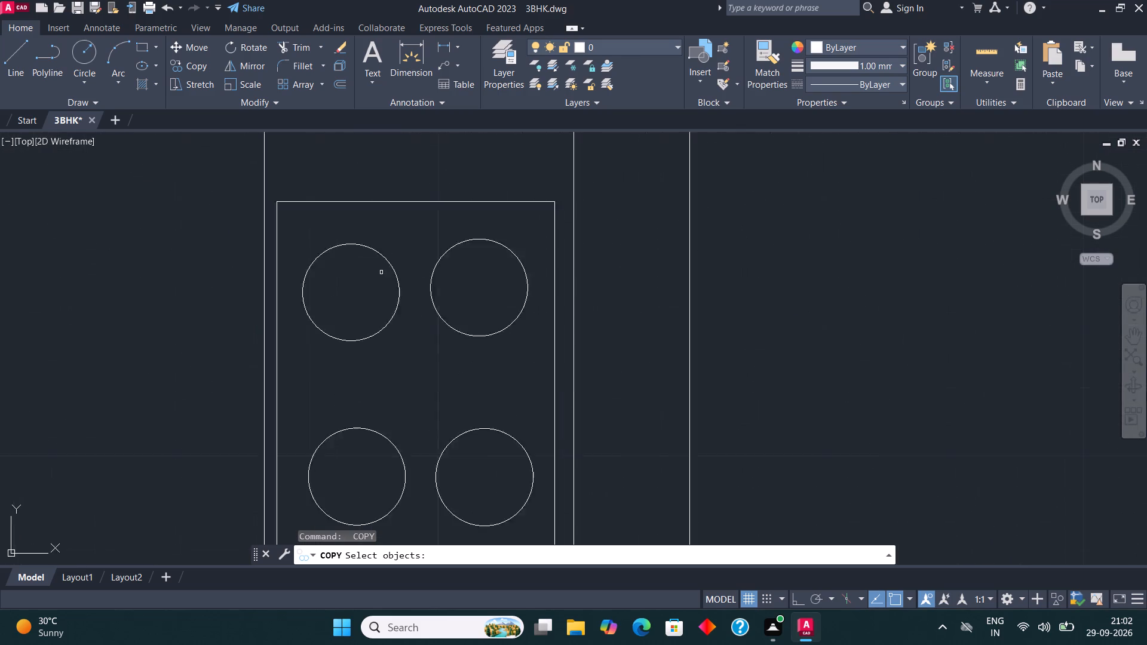
scroll(381, 272, "up", 1)
left_click(22, 53)
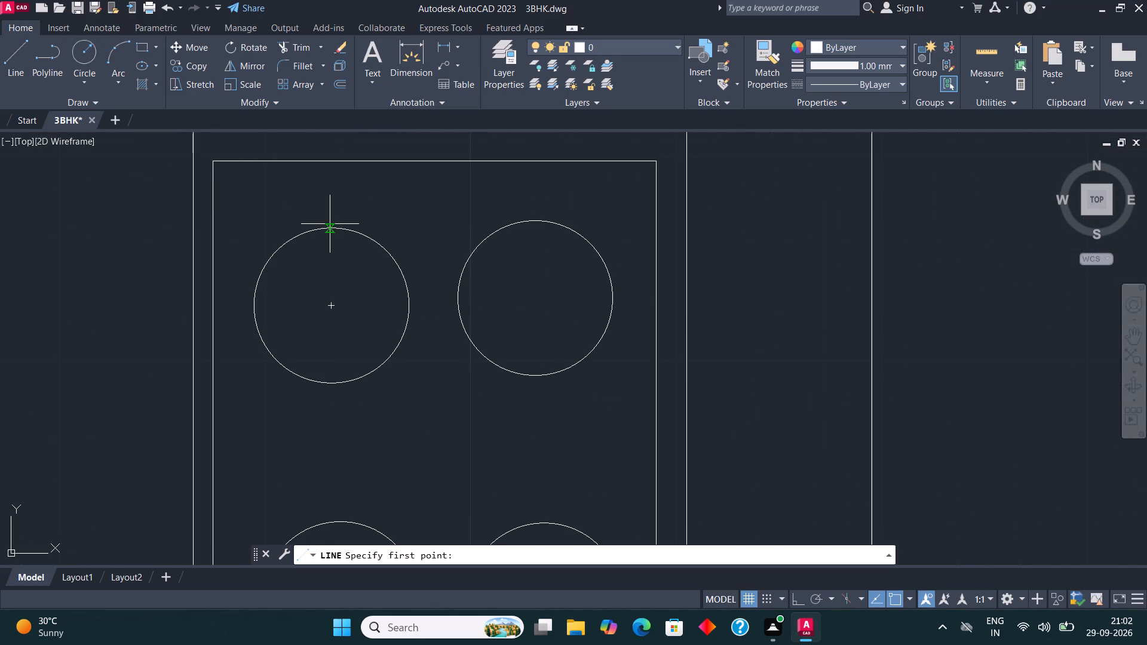
left_click(330, 224)
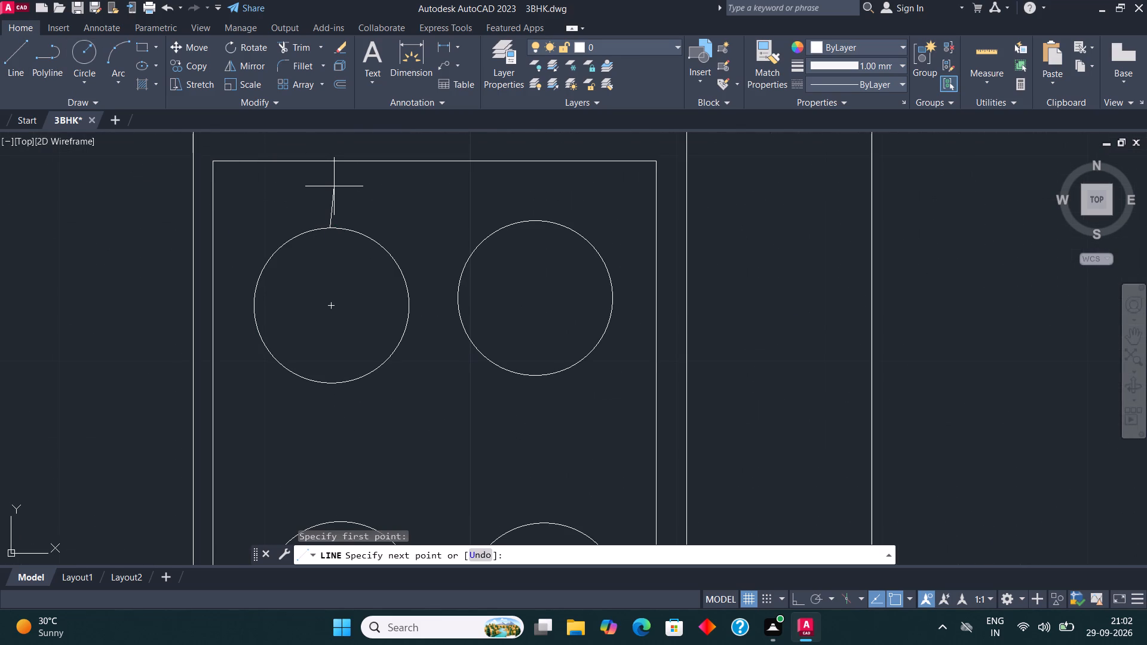
key("F8")
left_click(331, 205)
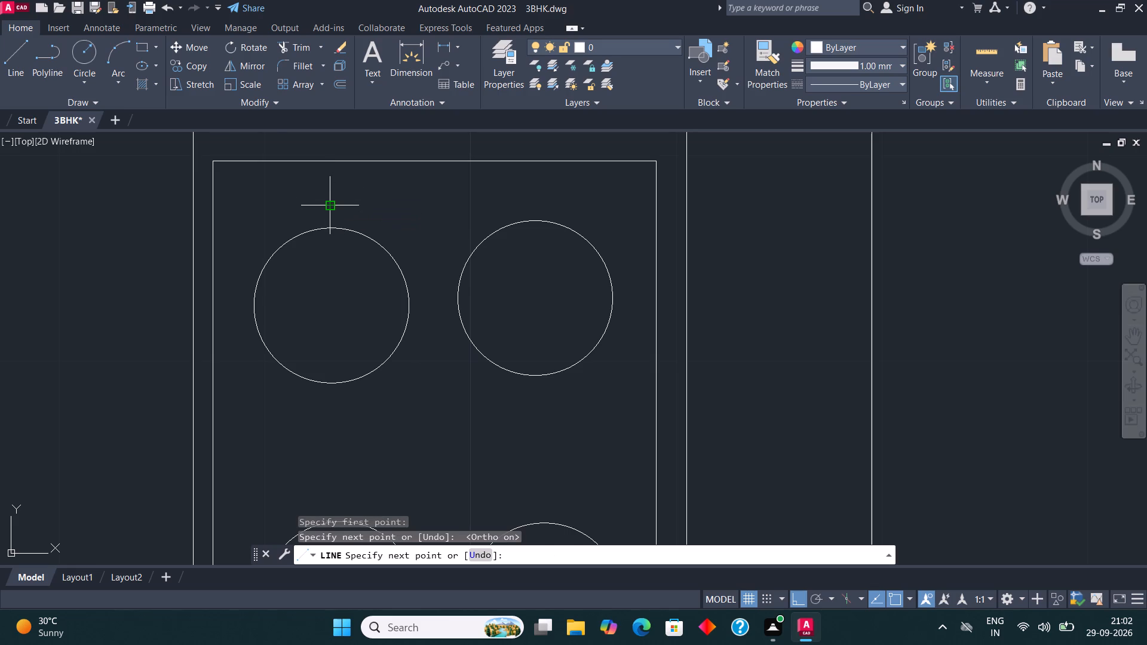
left_click(10, 53)
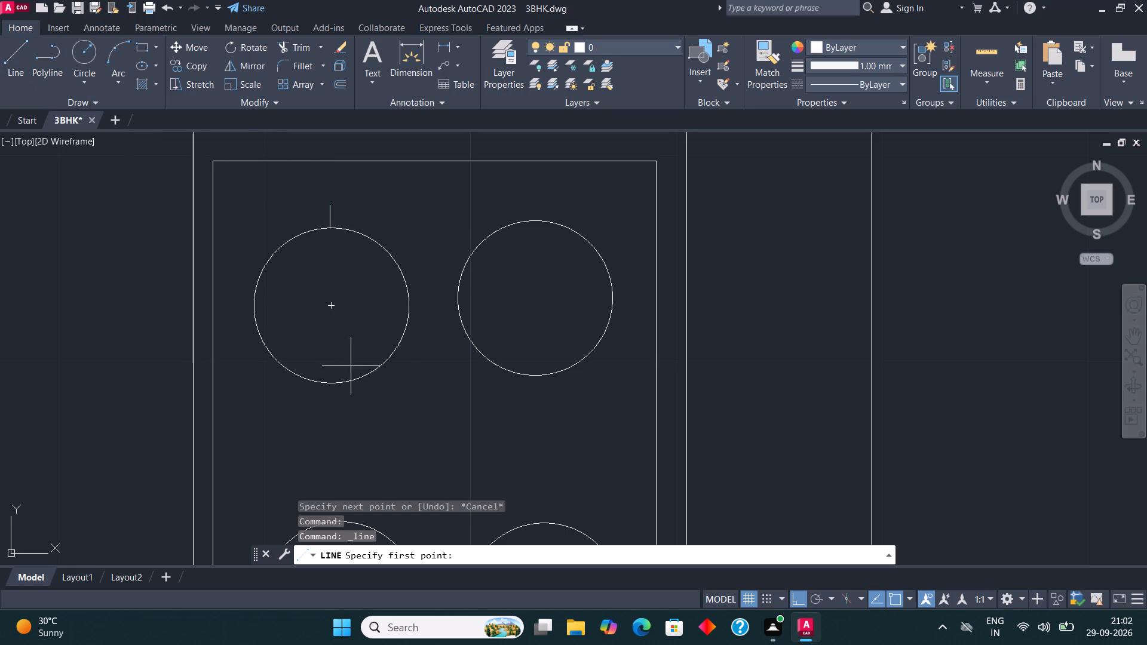
left_click(332, 386)
left_click(330, 401)
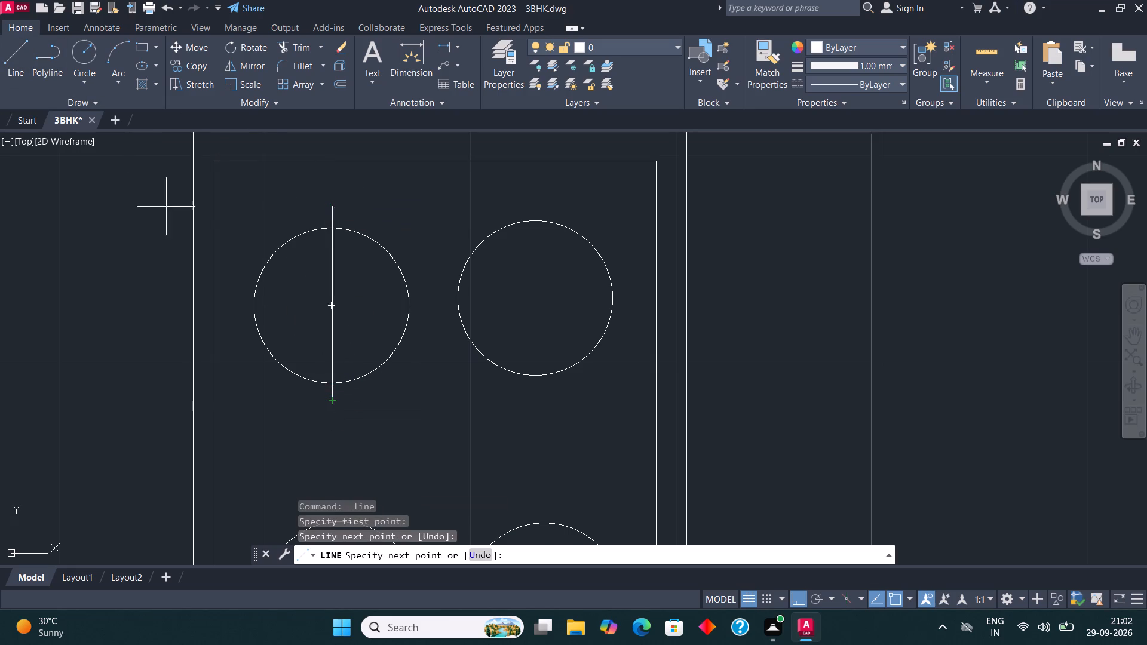
Draw short horizontal tick lines outward from the left and right sides of the stove's upper-left burner circle.
left_click(14, 56)
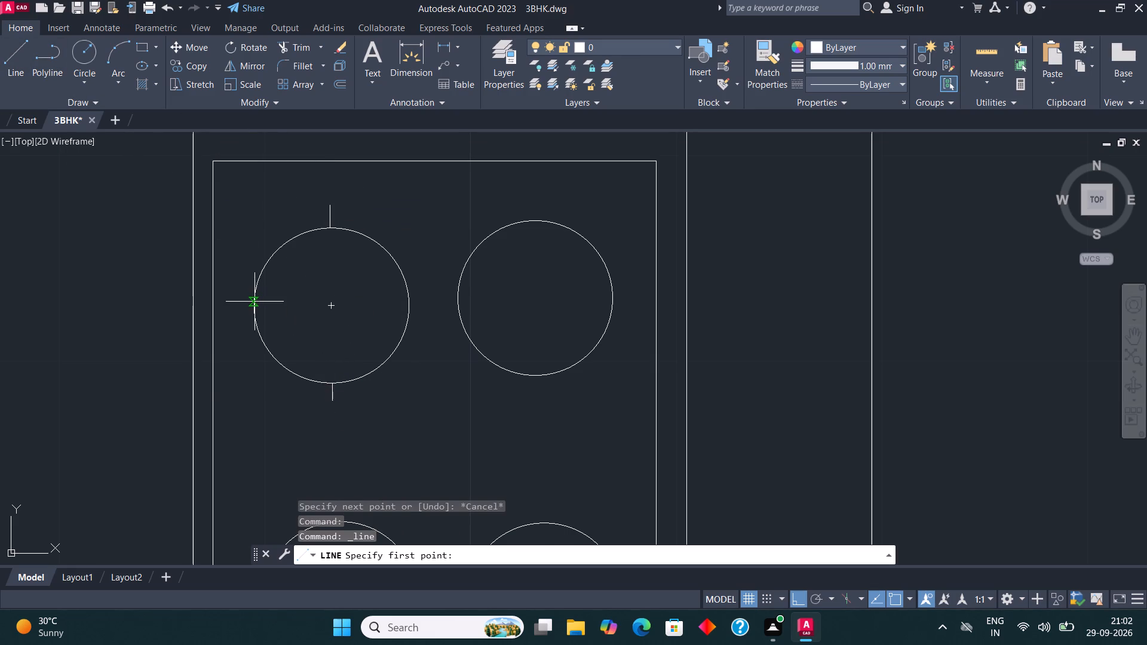
left_click(254, 305)
left_click(234, 302)
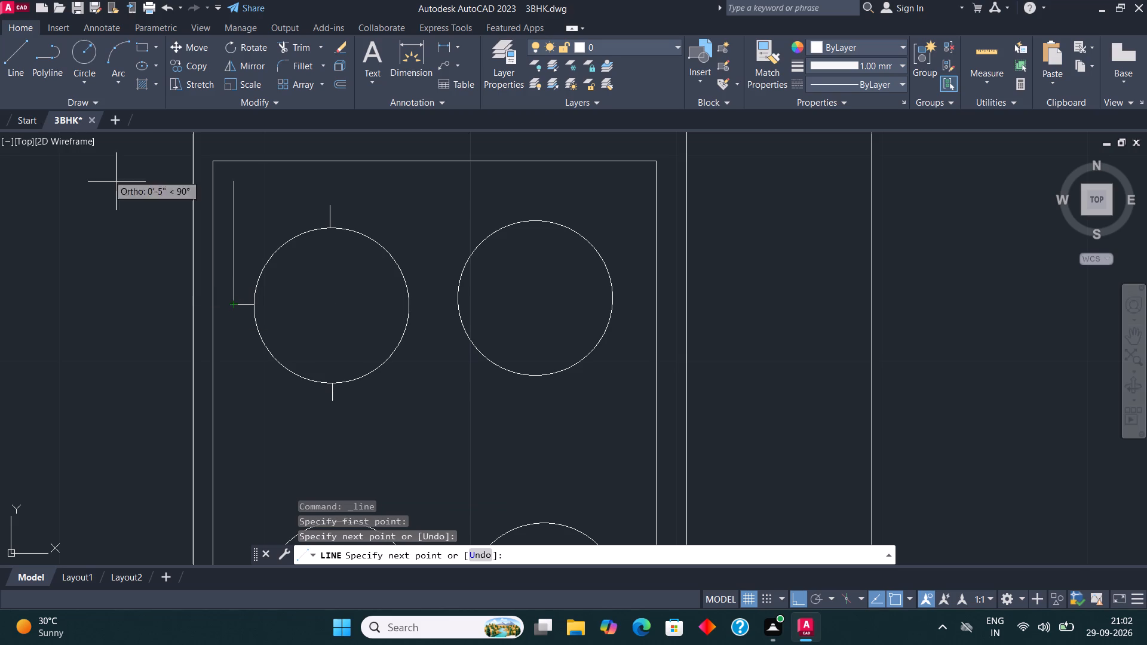
left_click(9, 51)
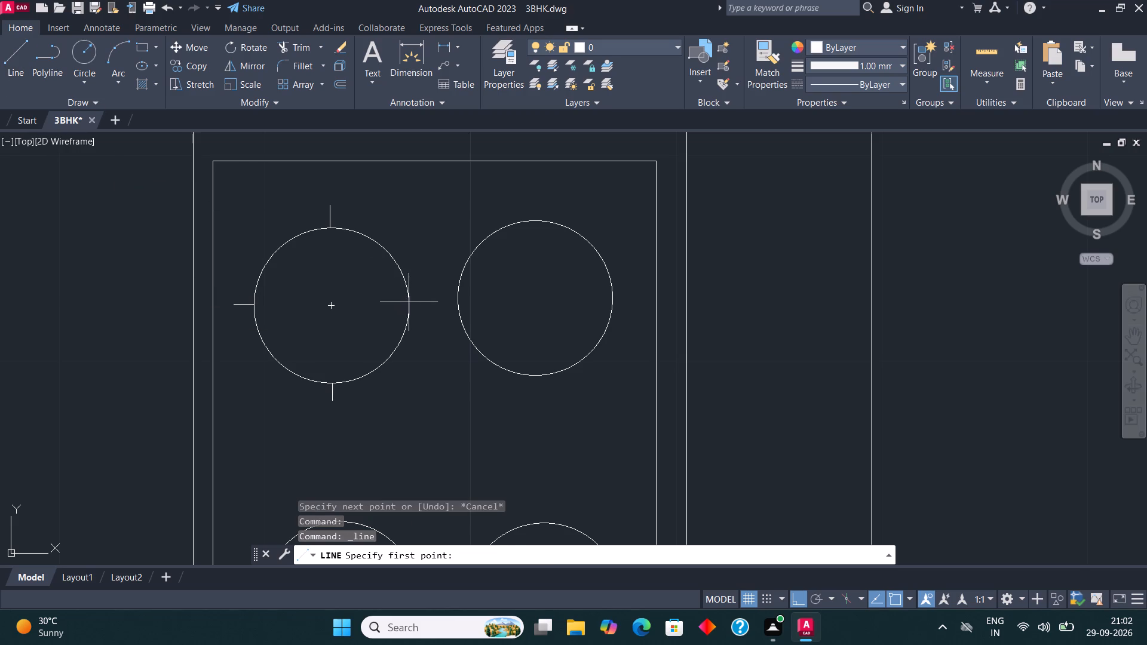
left_click(409, 302)
left_click(427, 299)
key("space")
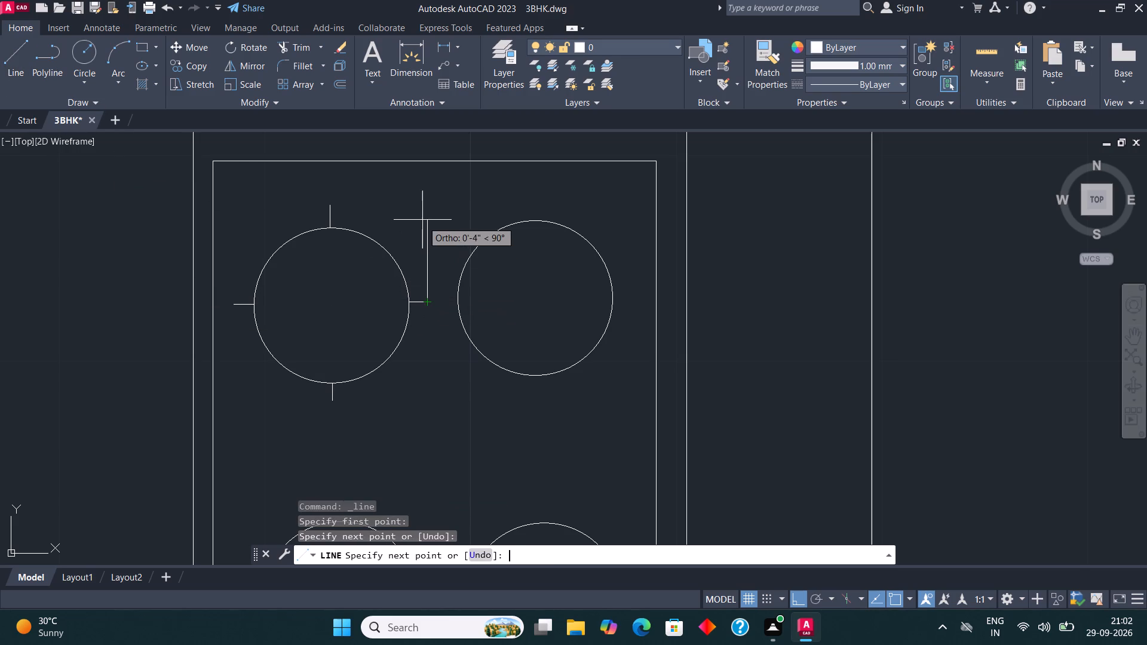
Copy the upper-left burner circle with its four ticks onto the upper-right, lower-left and lower-right burner circles, turning Ortho off for the lower pair.
scroll(421, 221, "down", 1)
scroll(398, 248, "up", 1)
left_click(428, 387)
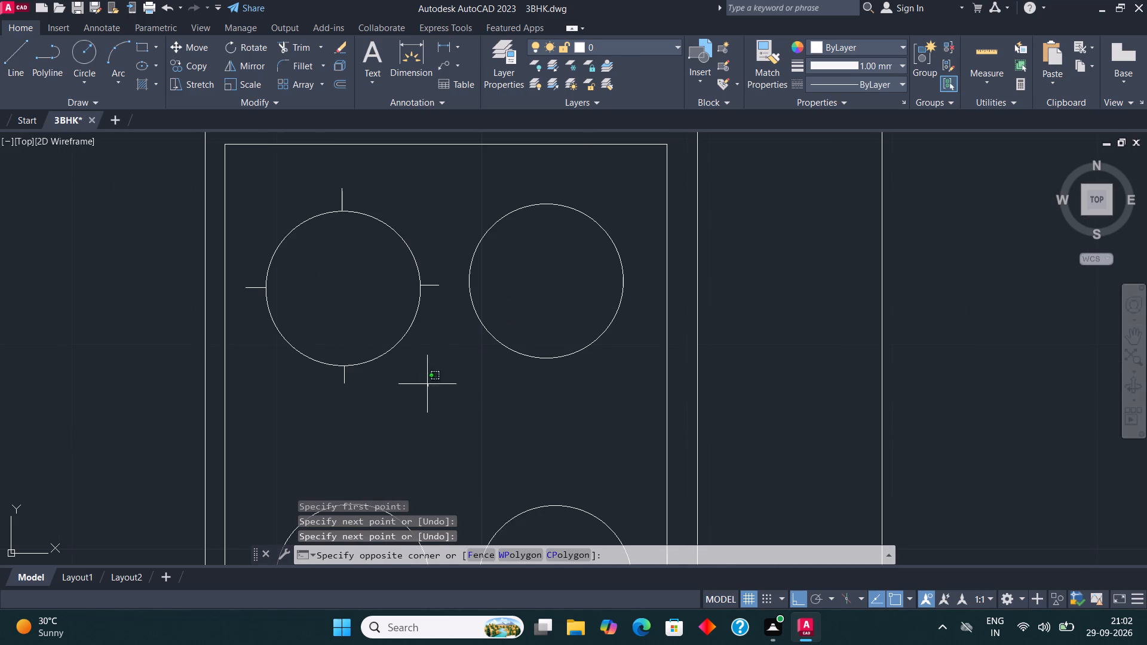
left_click(253, 191)
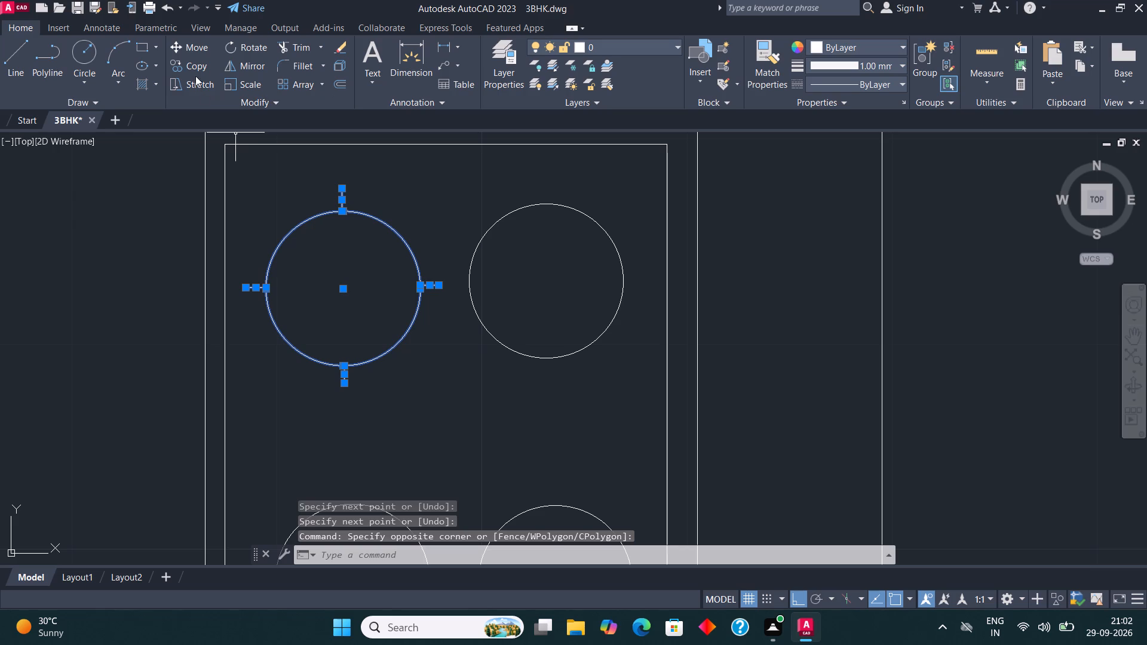
left_click(194, 67)
left_click(346, 288)
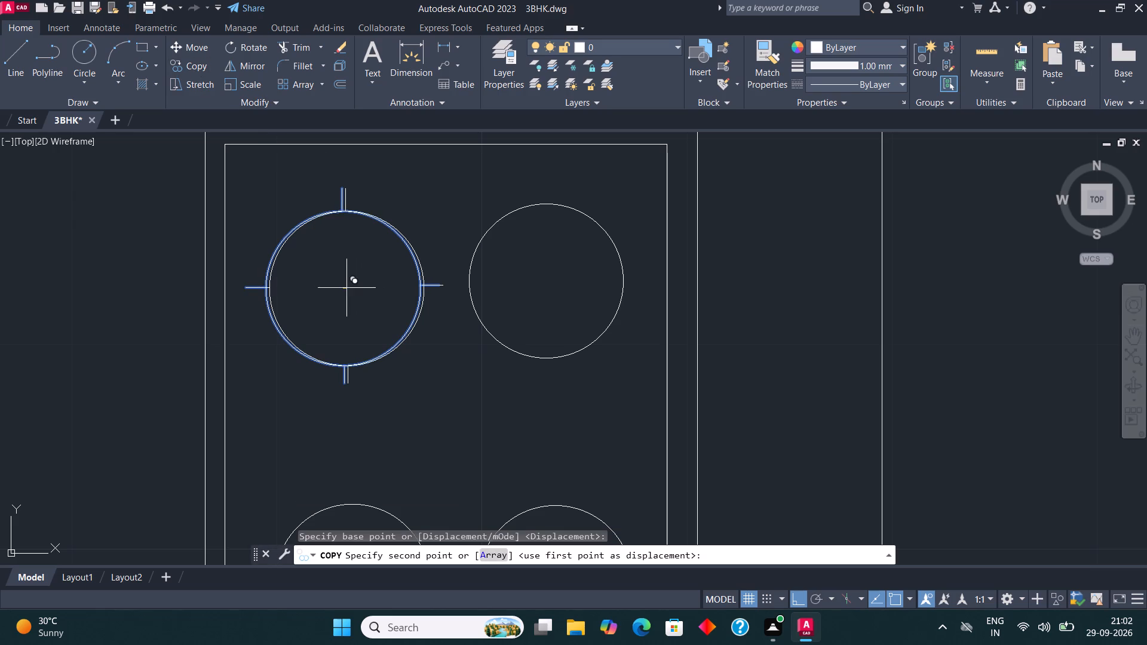
left_click(545, 285)
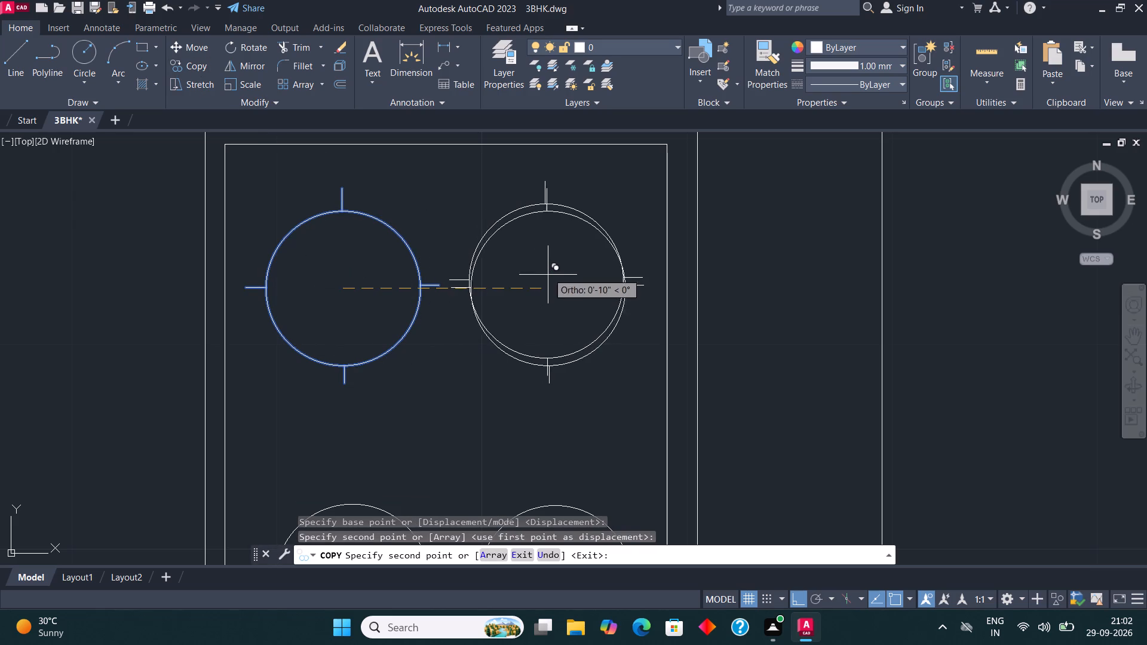
scroll(568, 251, "down", 2)
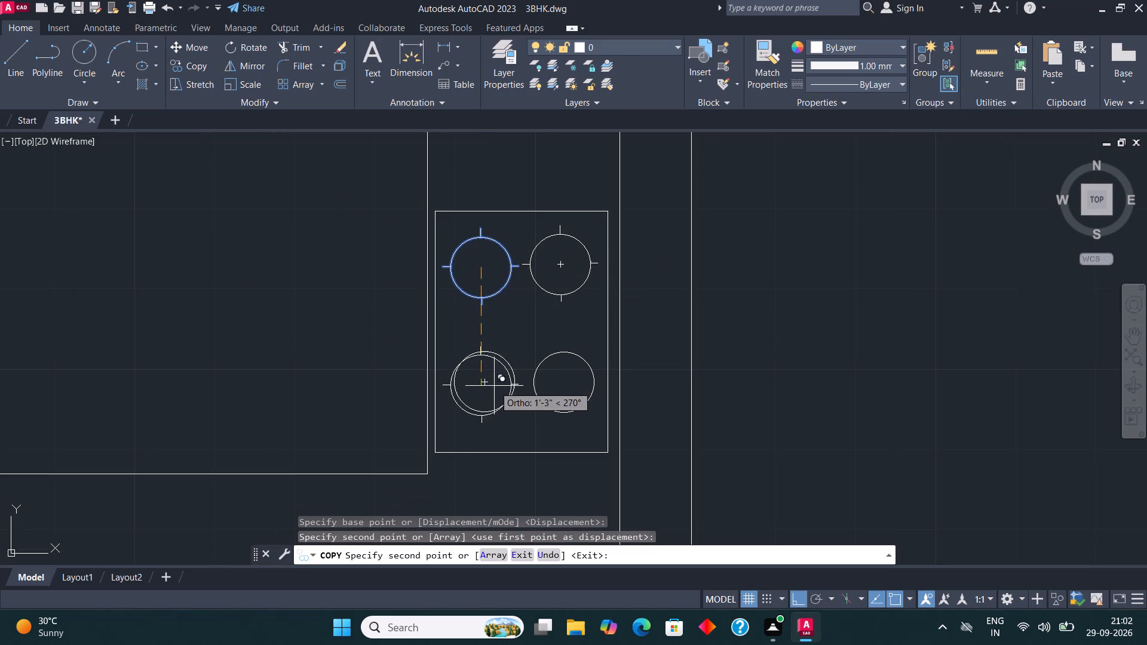
scroll(493, 386, "up", 3)
key("F8")
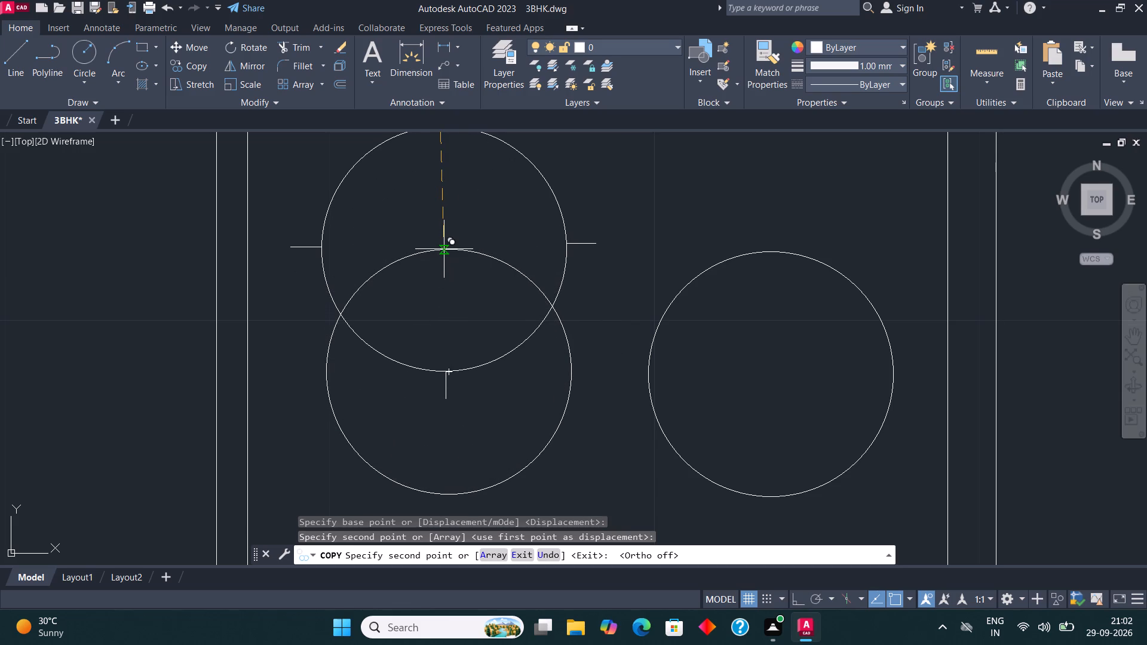
left_click(451, 368)
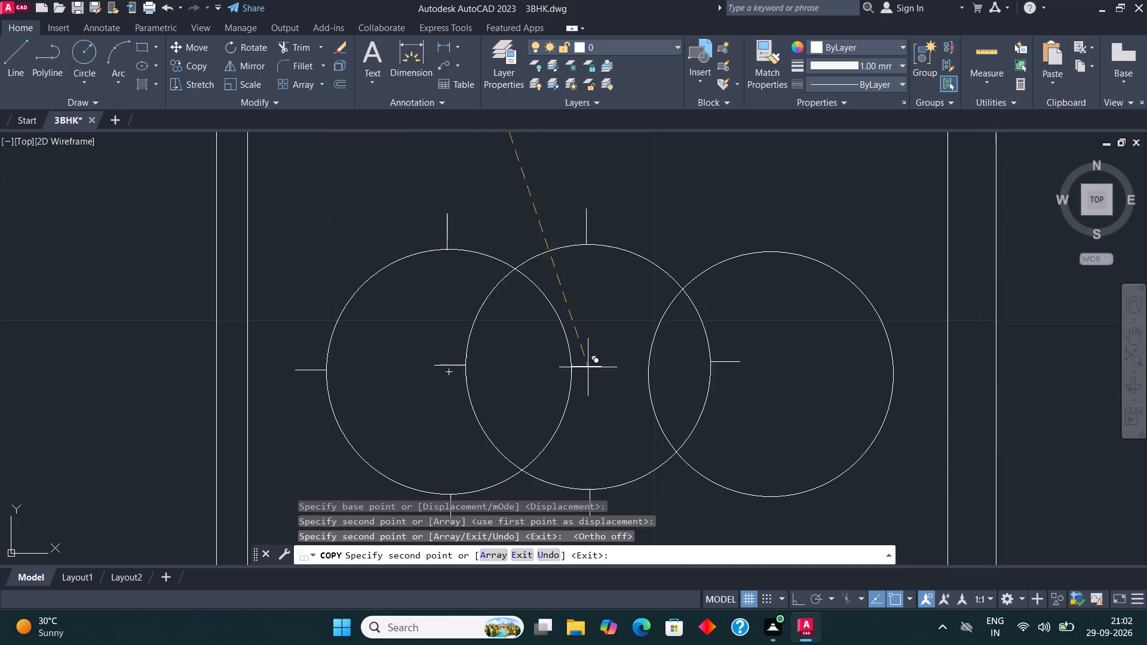
left_click(772, 374)
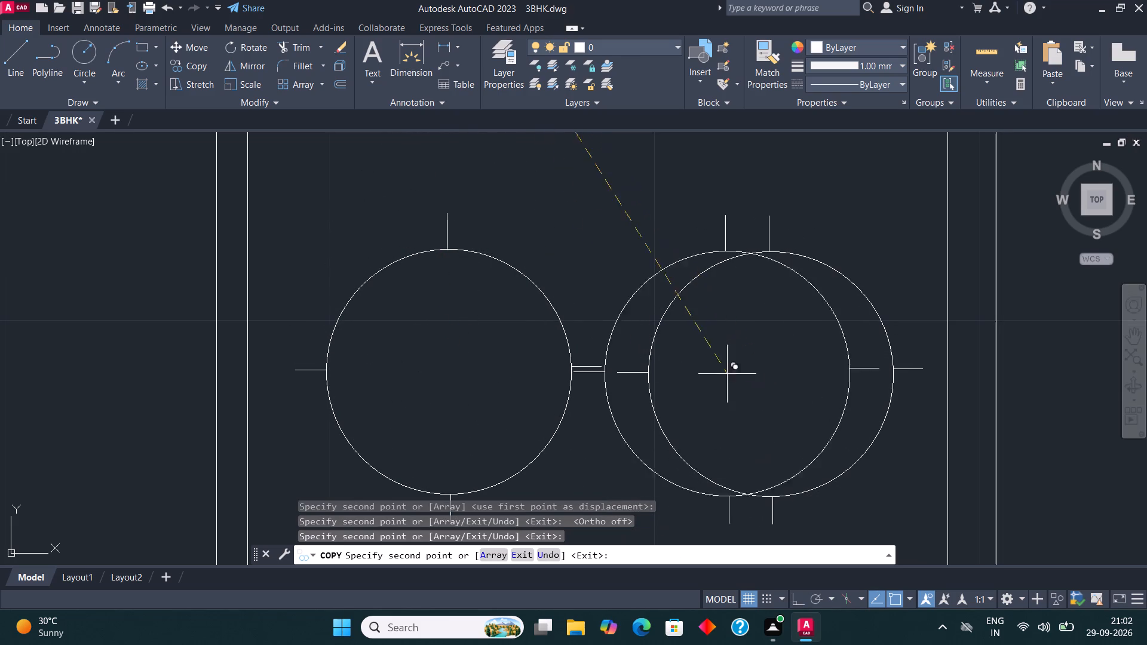
key("Escape")
Copy the kitchen sink from the counter to the empty space just below the small toilet room at the plan's bottom-right corner.
scroll(581, 366, "down", 4)
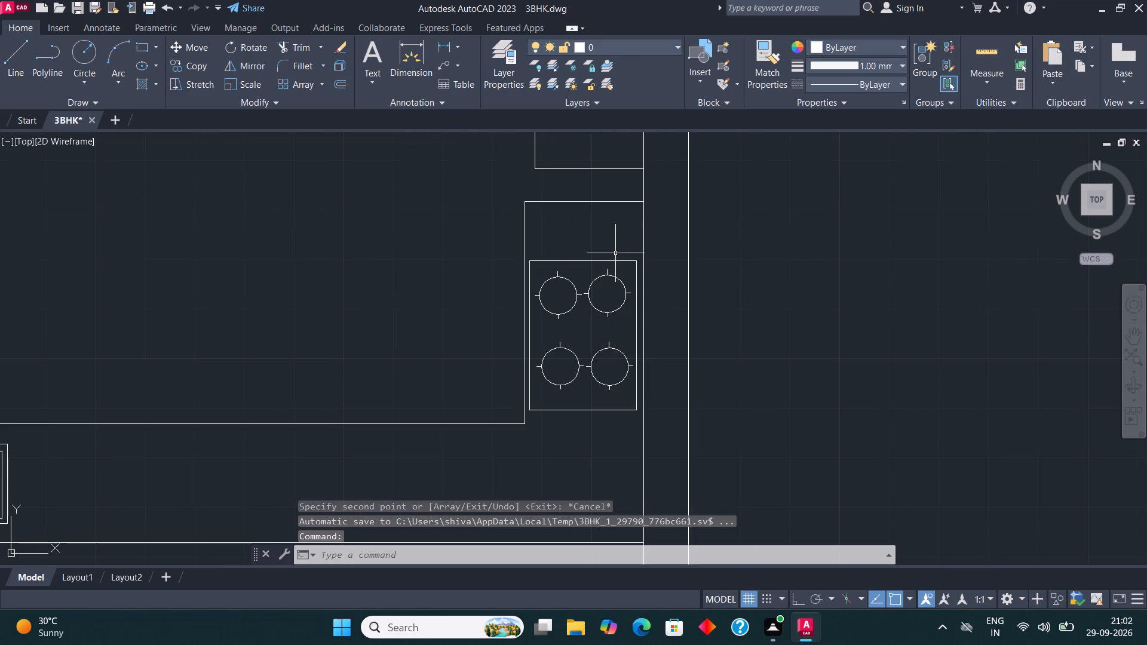
scroll(559, 226, "down", 2)
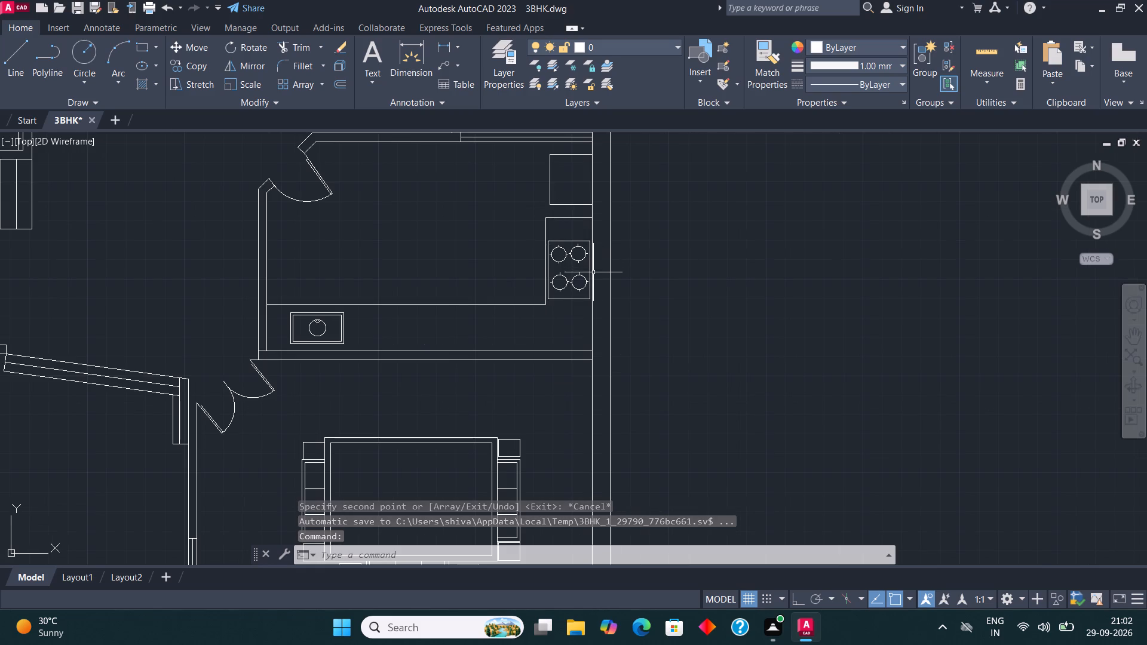
scroll(569, 242, "down", 1)
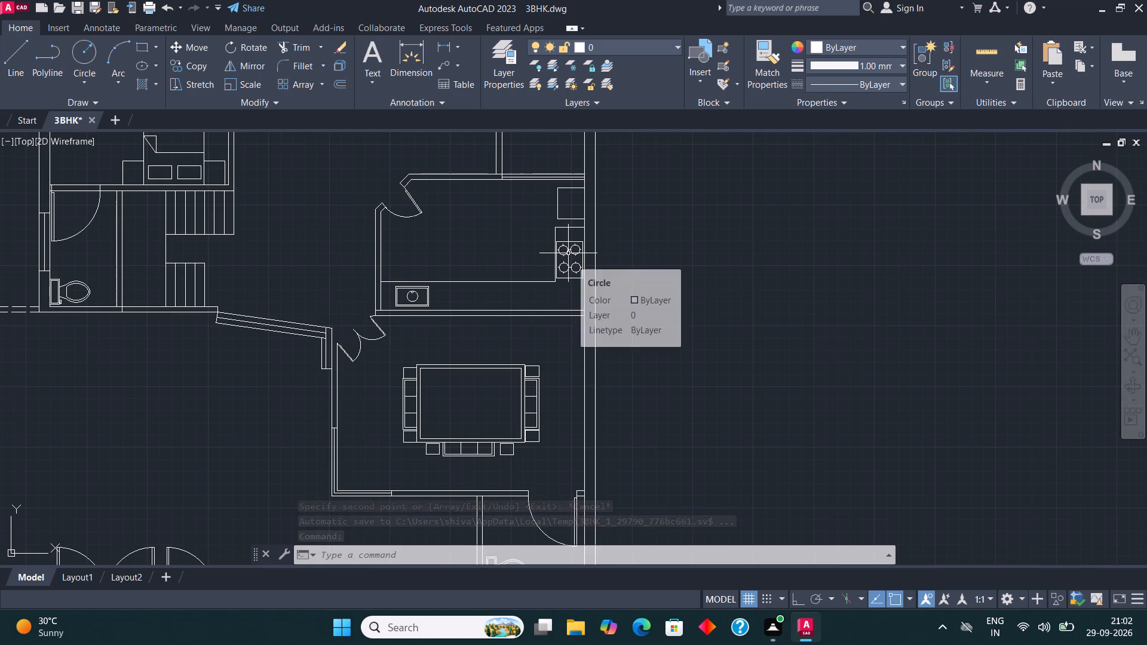
scroll(568, 254, "down", 1)
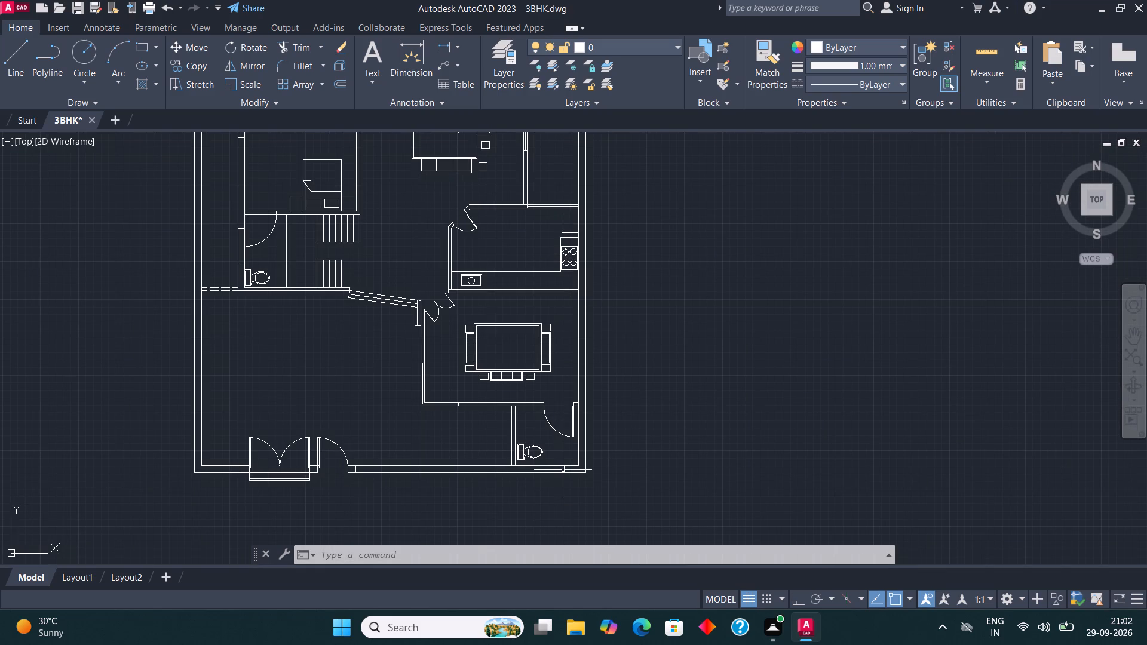
scroll(565, 482, "down", 1)
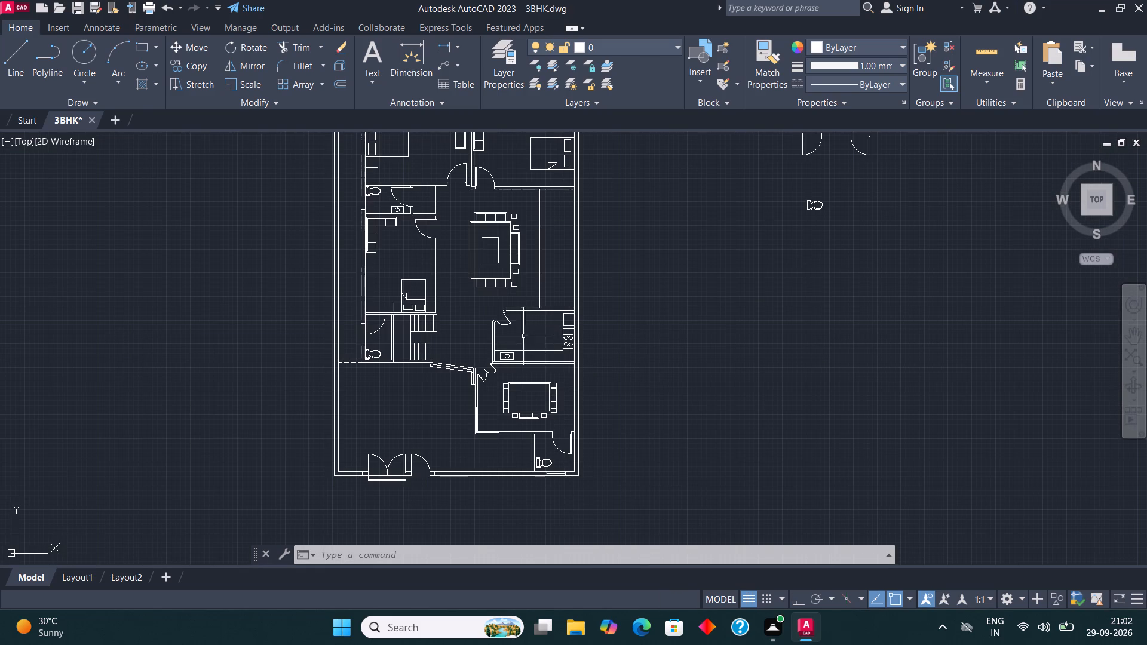
scroll(522, 345, "up", 3)
scroll(474, 409, "up", 2)
left_click(499, 406)
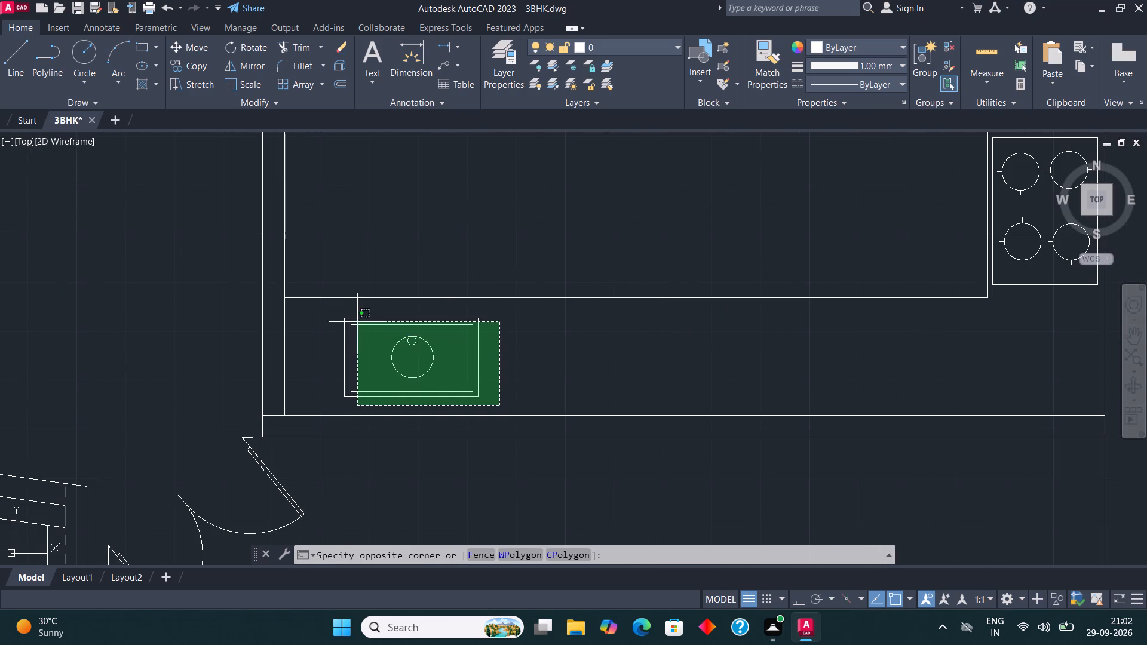
left_click(328, 311)
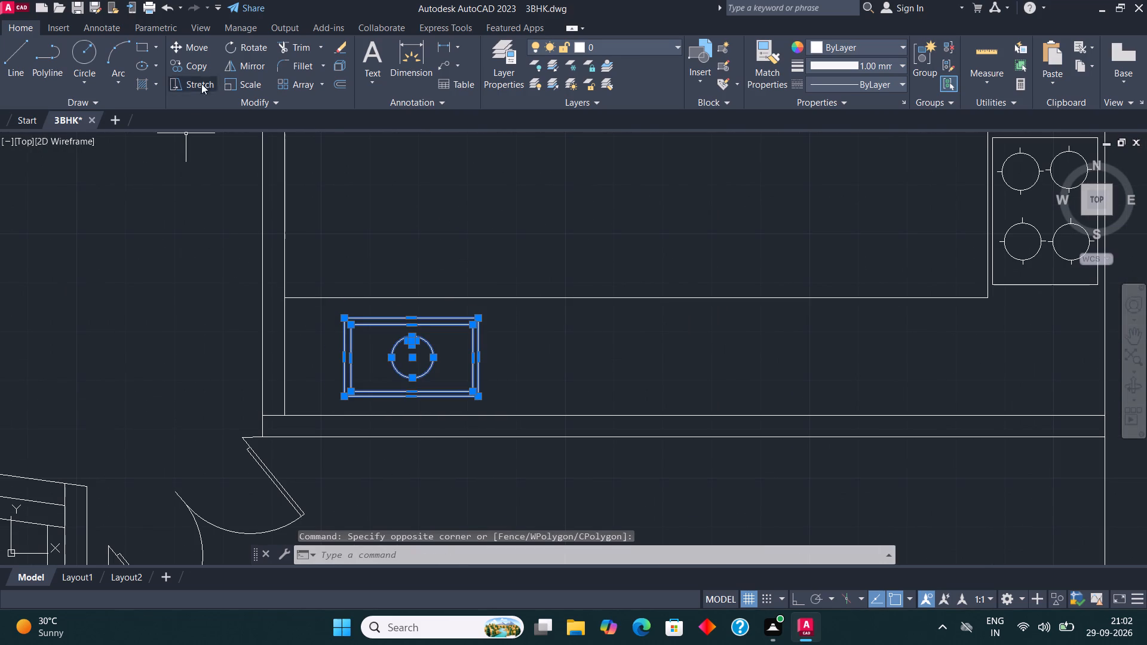
left_click(204, 65)
left_click(391, 344)
scroll(471, 321, "down", 3)
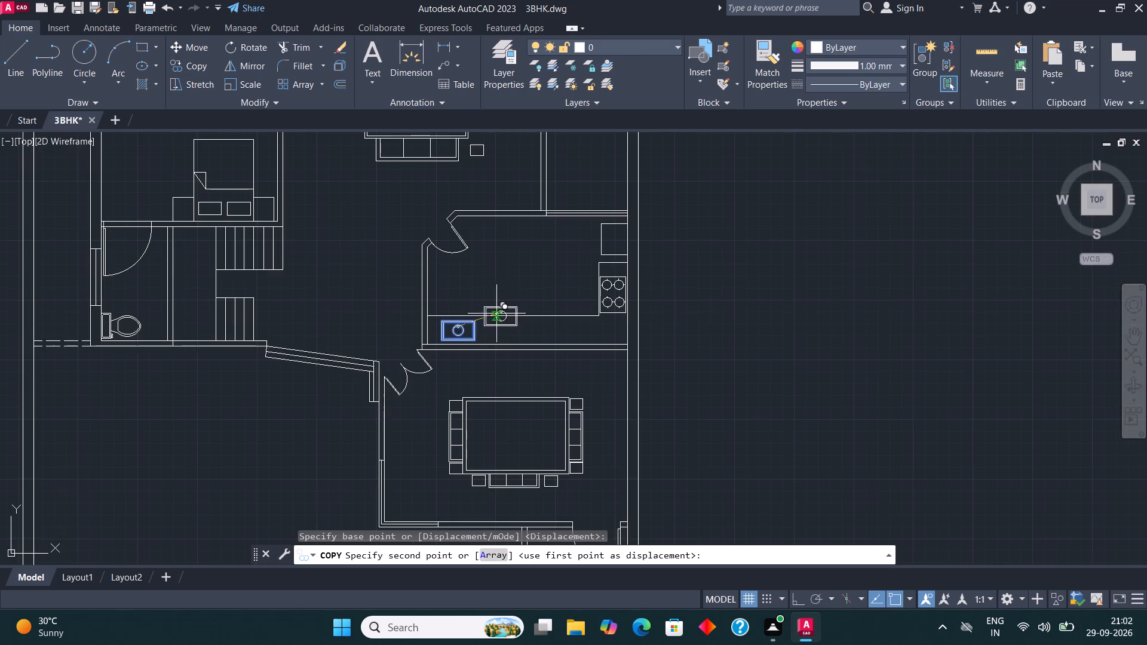
scroll(521, 308, "down", 2)
scroll(536, 455, "up", 3)
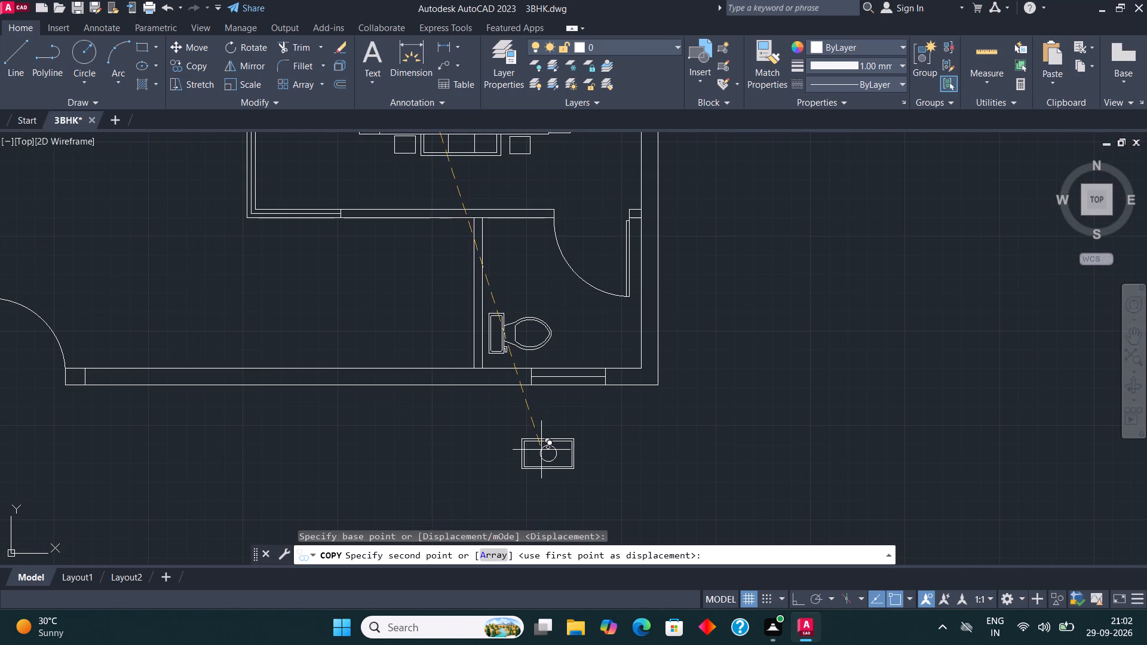
left_click(552, 442)
key("Escape")
Rotate the copied sink 180° with Ortho on.
left_click(613, 490)
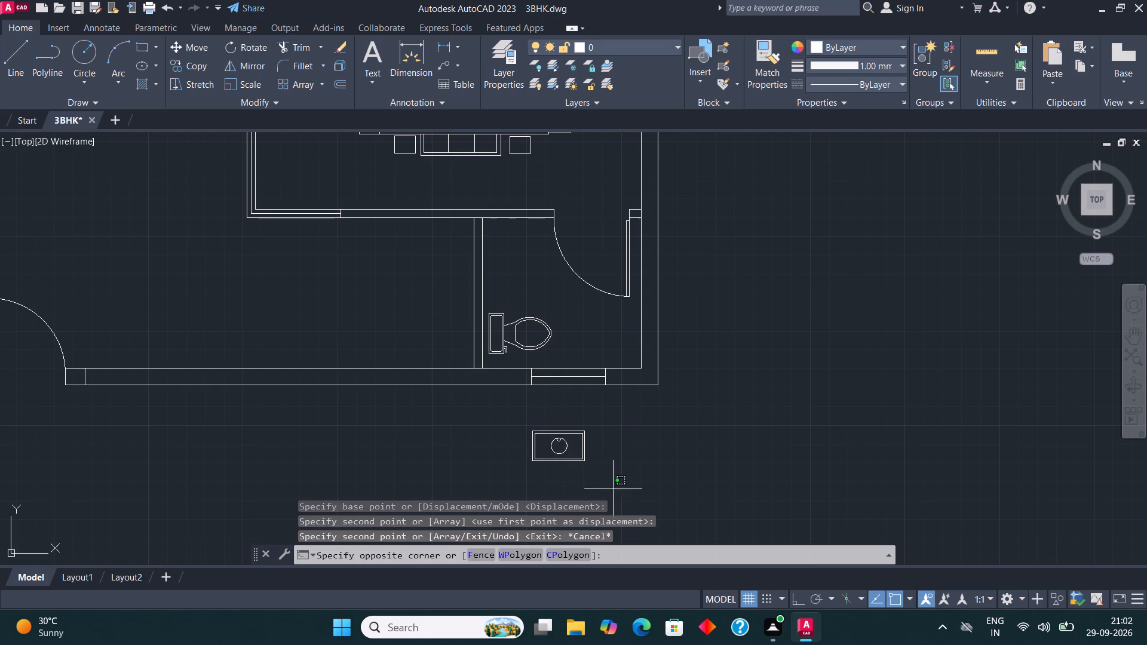
left_click(486, 423)
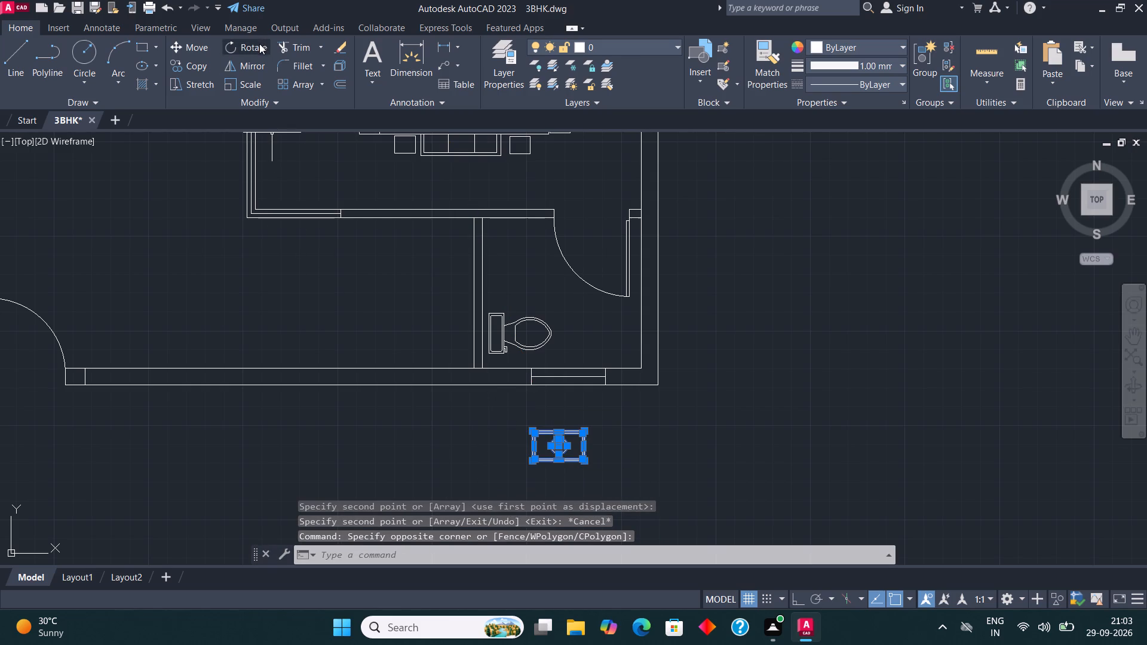
left_click(259, 43)
left_click(595, 449)
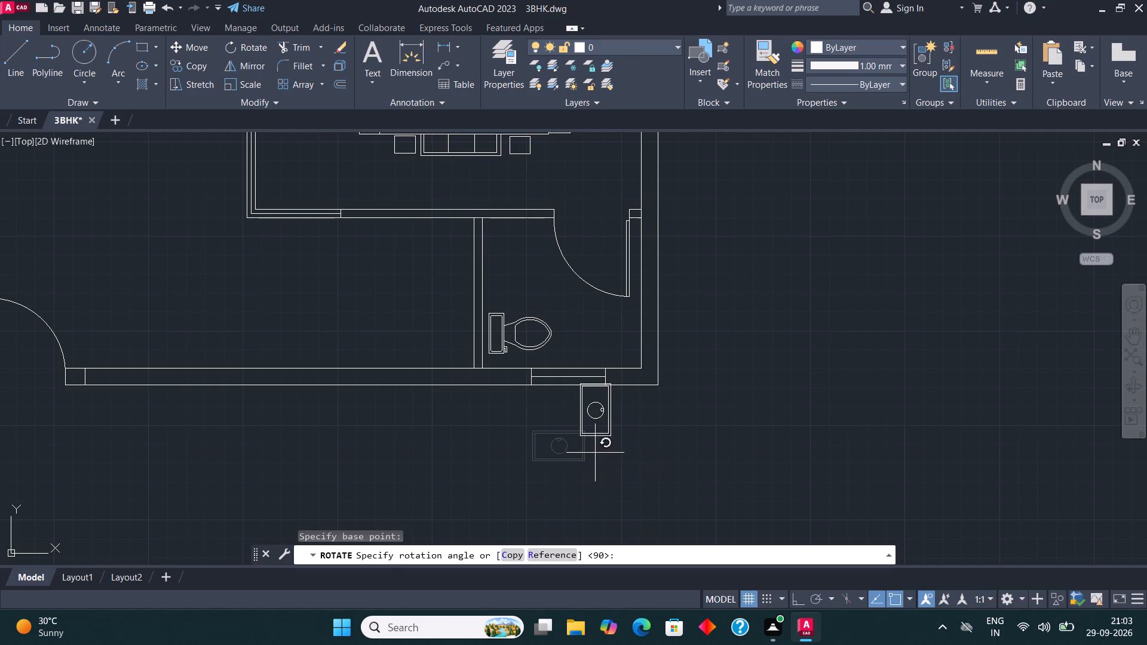
key("F8")
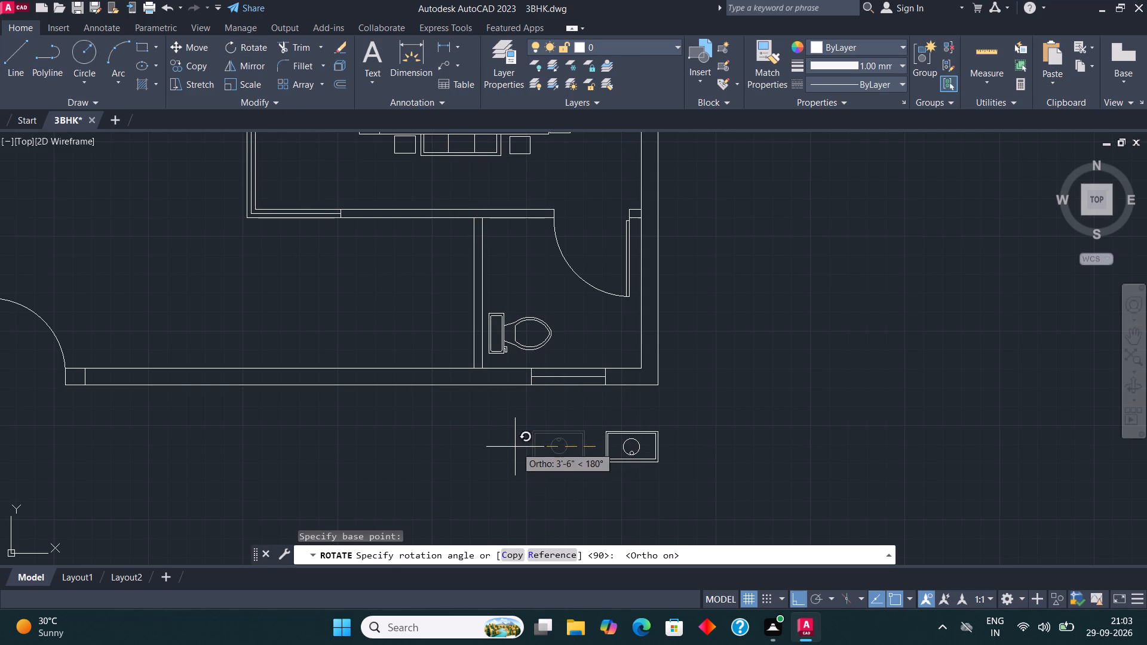
left_click(515, 447)
Move the rotated sink by its lower-right corner into the bottom-right inner corner of the small toilet room, with Ortho off.
left_click(670, 480)
left_click(559, 425)
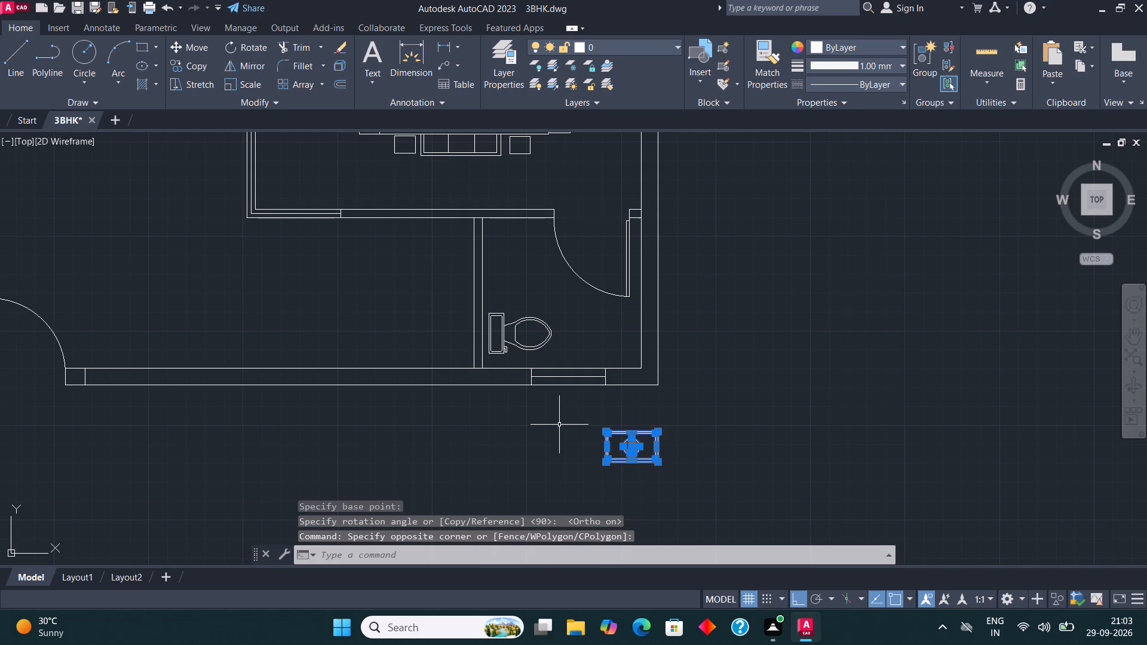
left_click(194, 47)
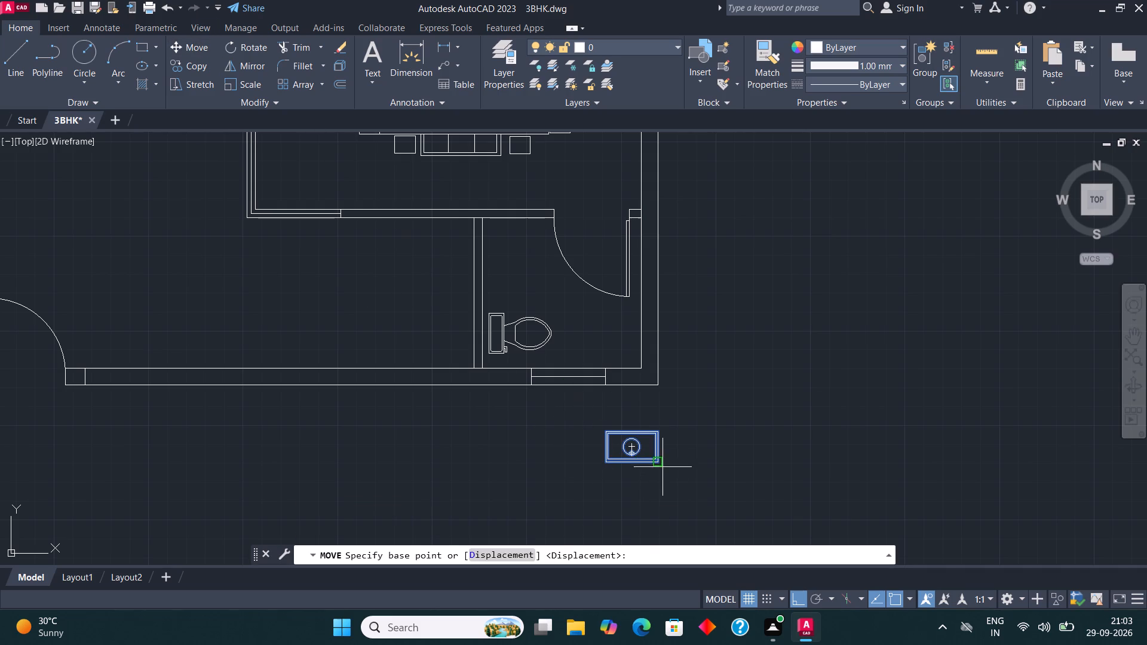
left_click(663, 465)
key("F8")
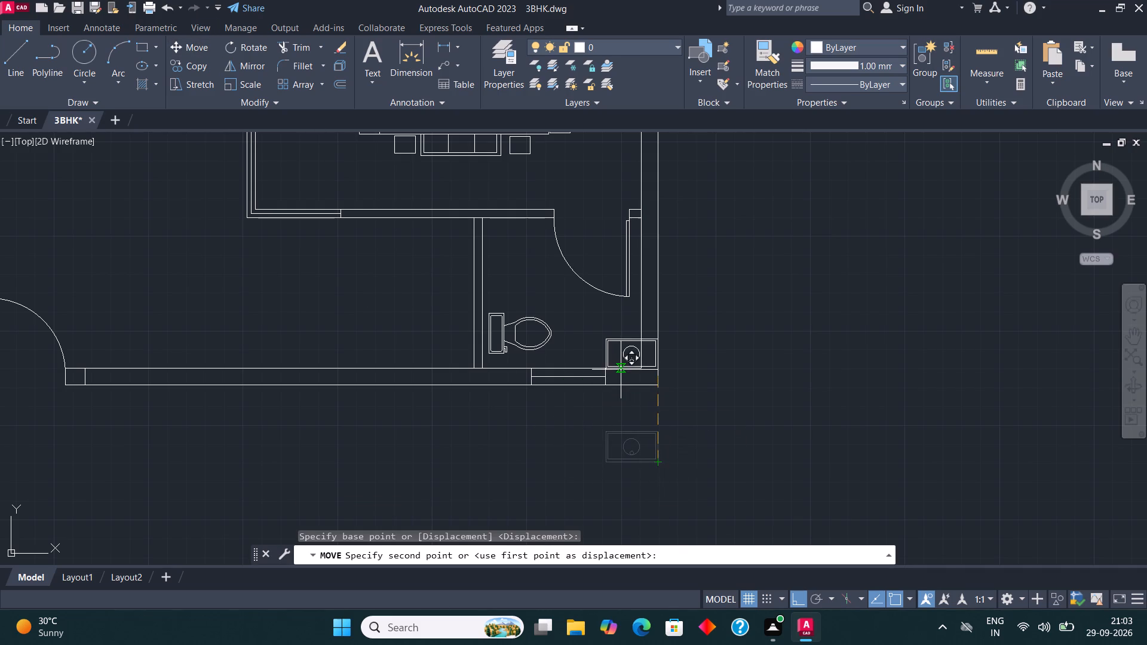
scroll(627, 365, "up", 3)
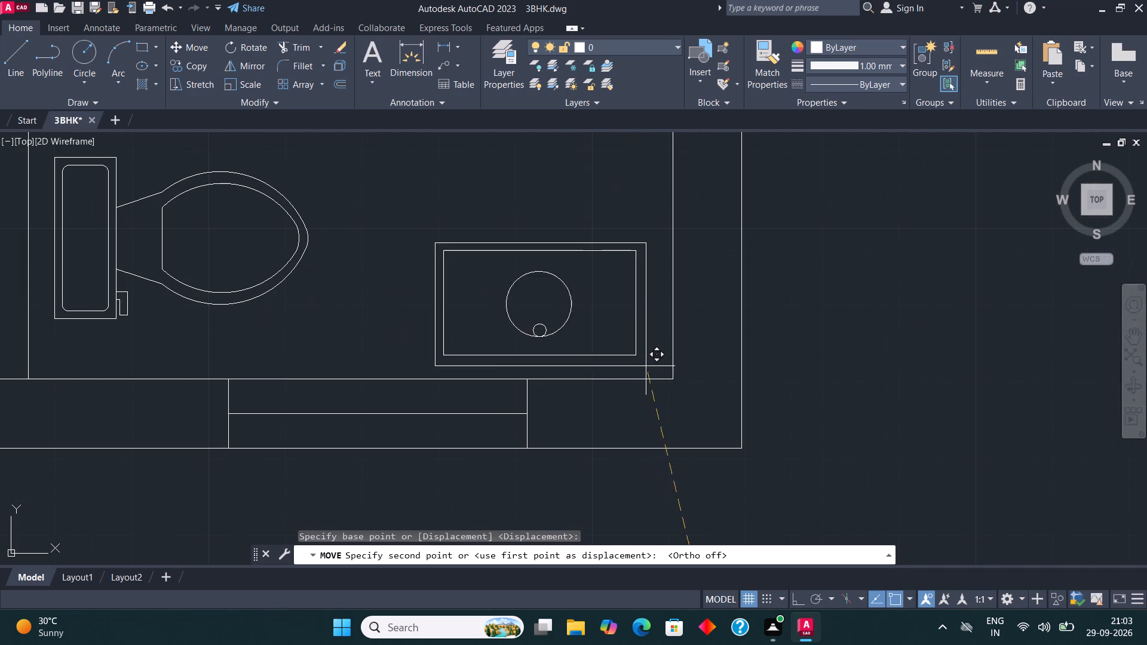
left_click(667, 380)
key("space")
scroll(540, 408, "down", 4)
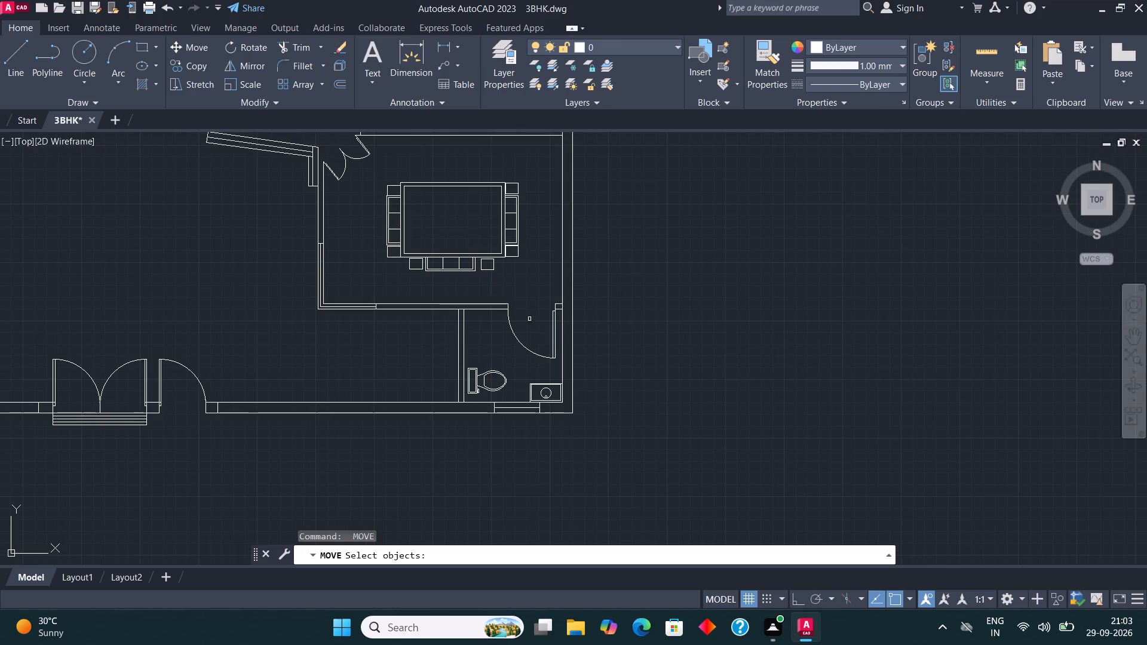
key("Escape")
Hatch the L-shaped kitchen counter around the sink and stove with the AR-SAND pattern.
scroll(482, 417, "down", 3)
scroll(474, 322, "up", 1)
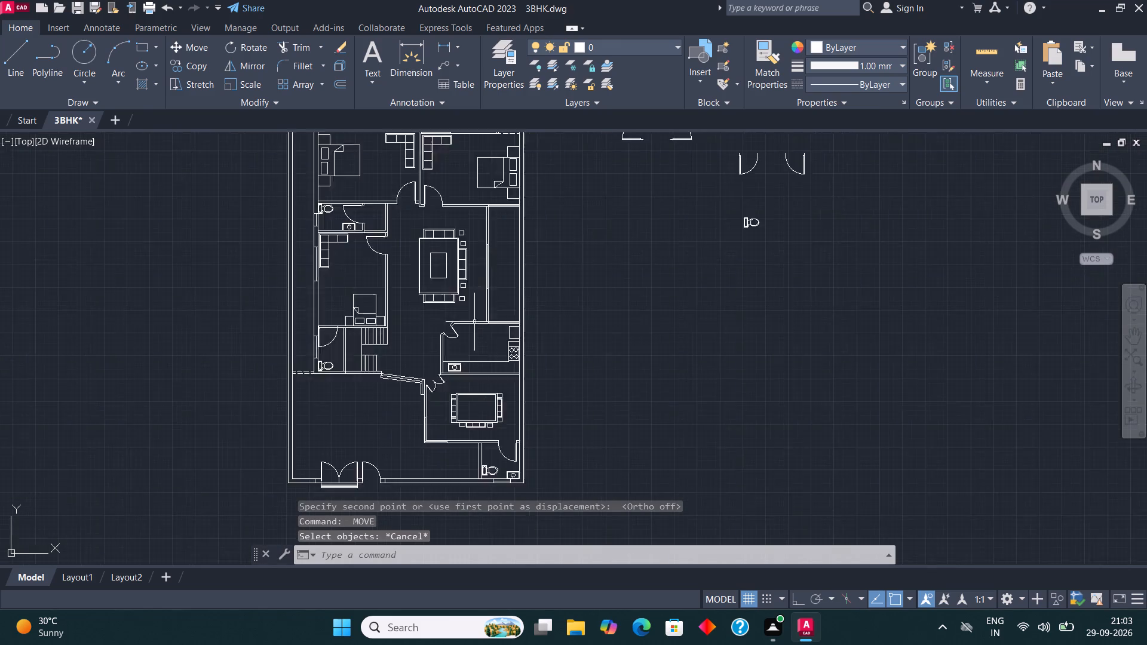
scroll(474, 322, "up", 2)
scroll(491, 459, "up", 2)
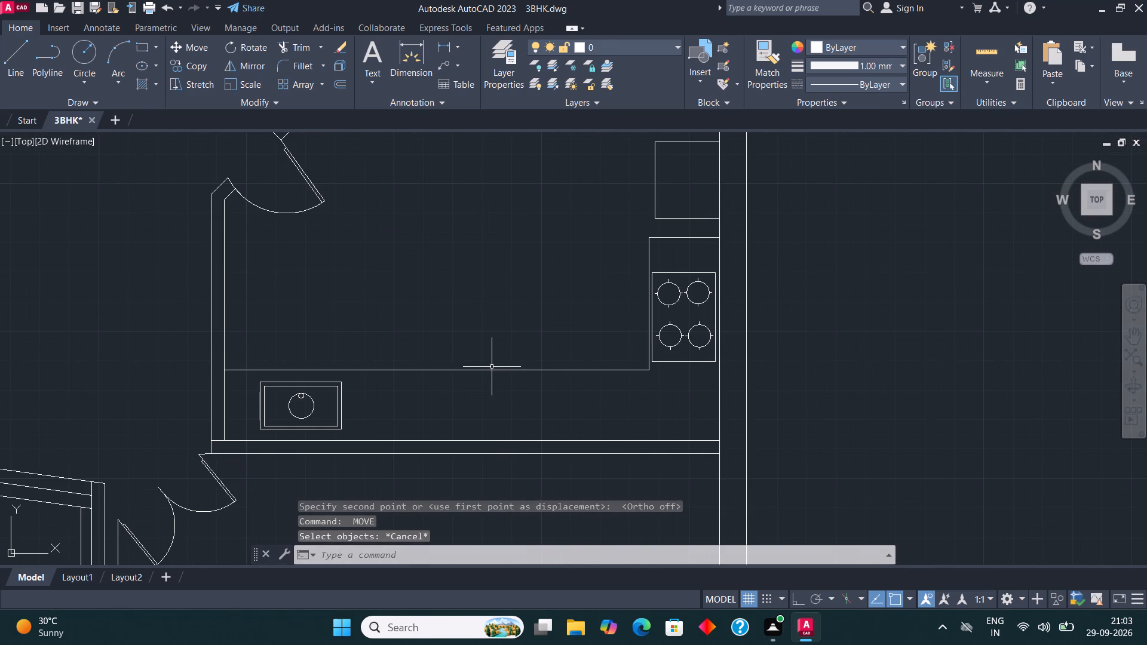
type("h'")
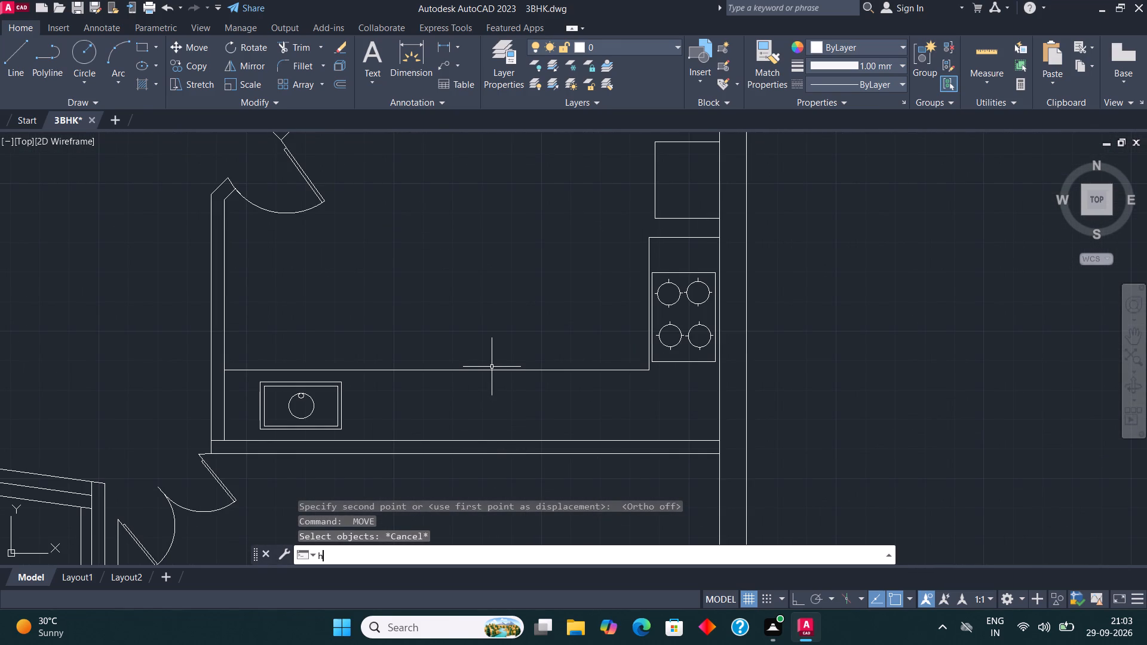
key("BackSpace")
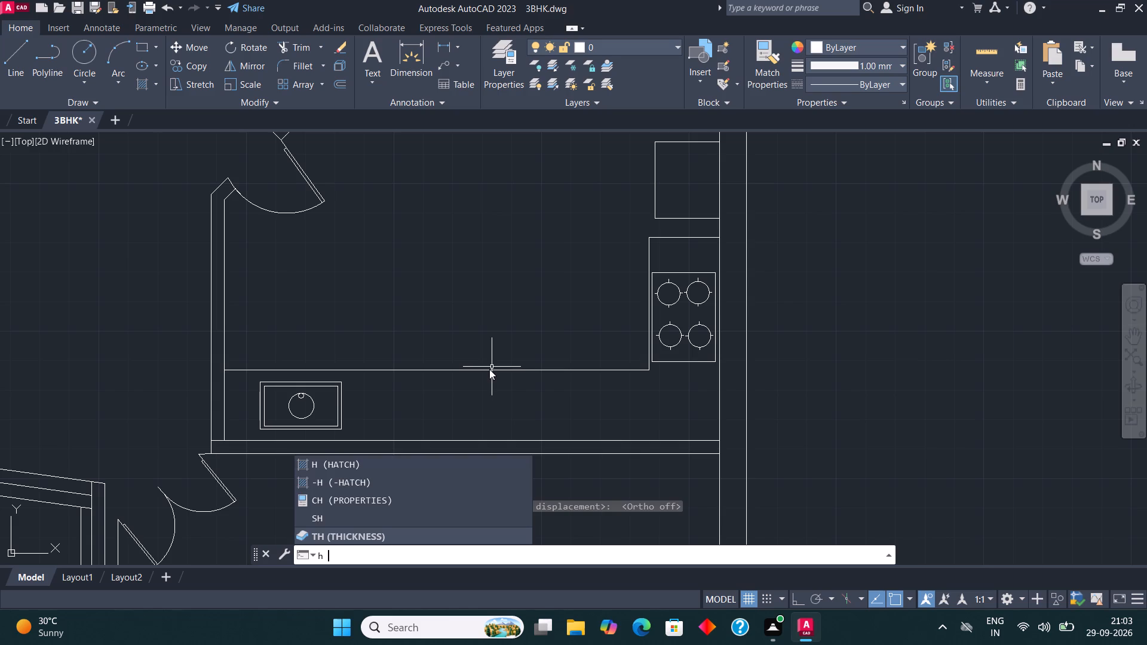
key("Return")
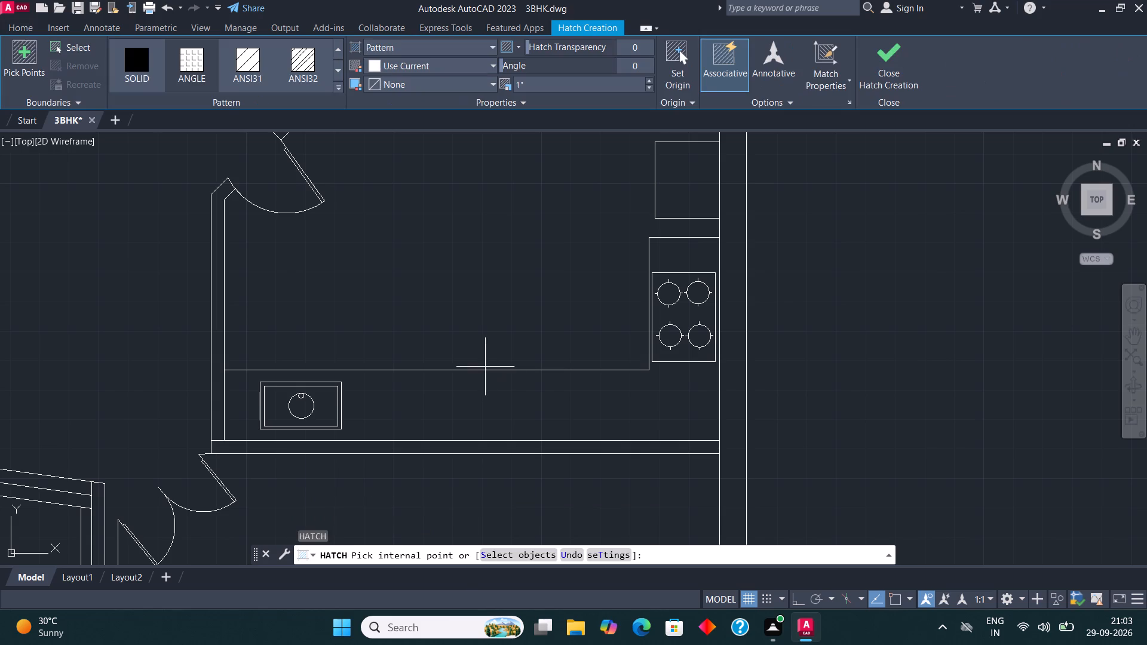
left_click(343, 51)
left_click(335, 71)
left_click(335, 71)
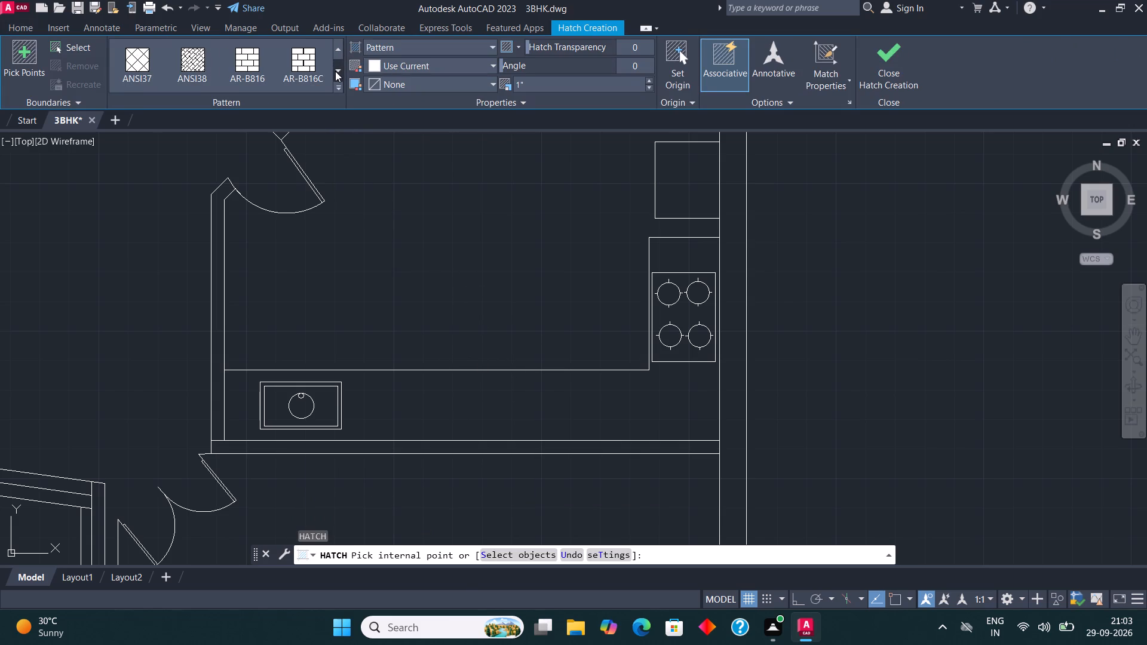
left_click(335, 71)
left_click(335, 71)
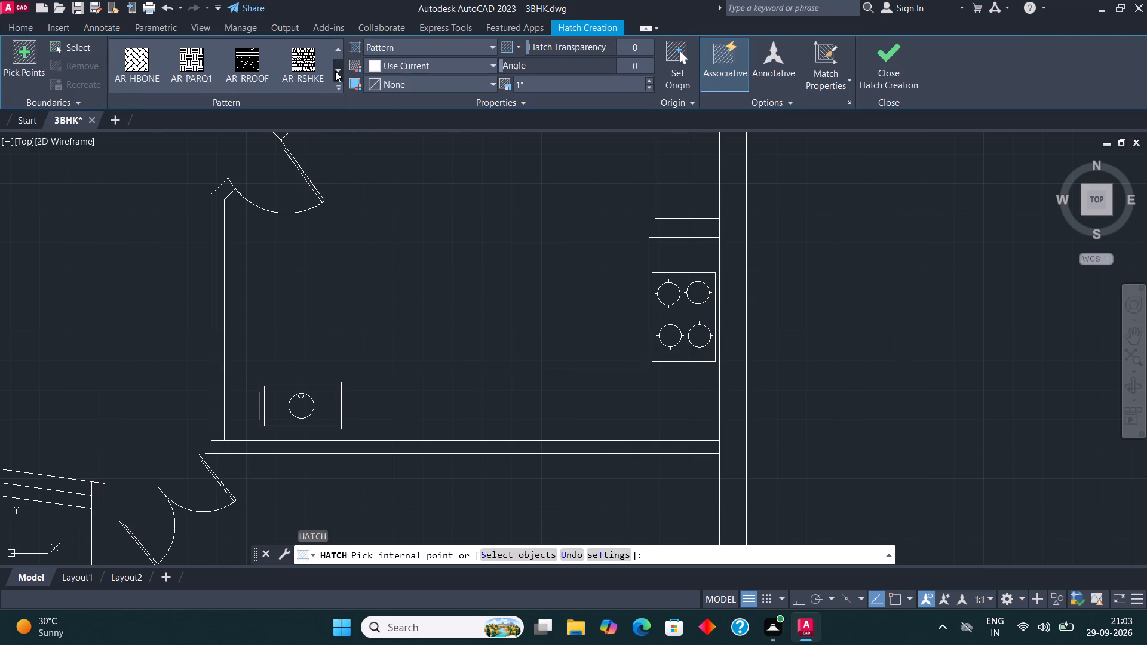
left_click(342, 44)
left_click(336, 70)
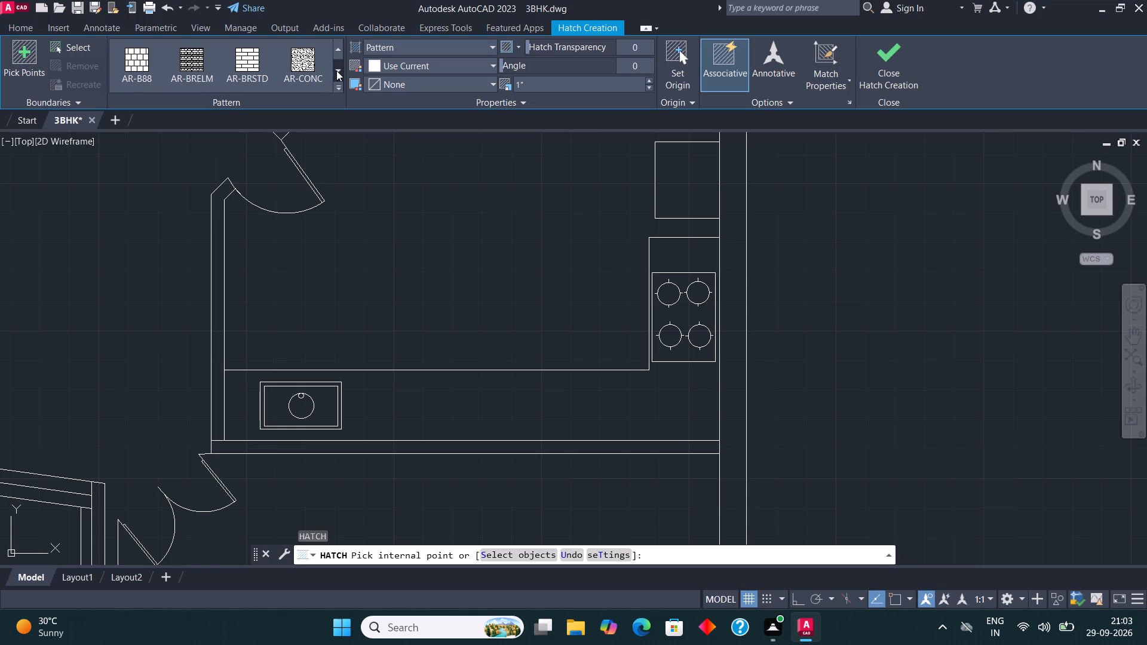
left_click(336, 70)
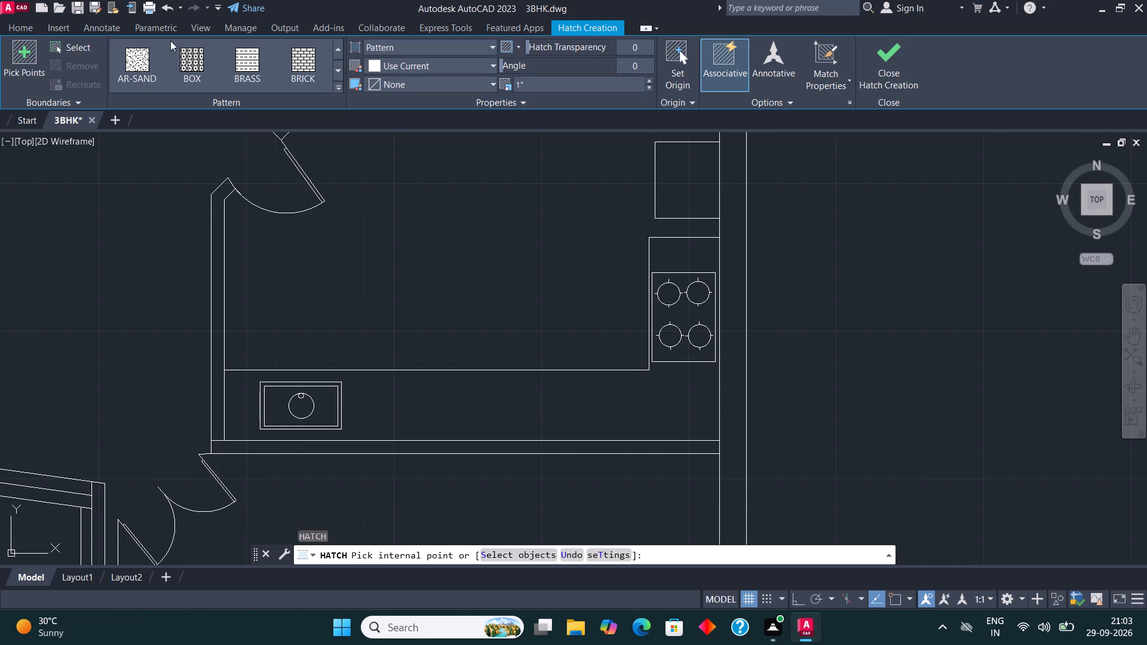
left_click(136, 53)
left_click(528, 401)
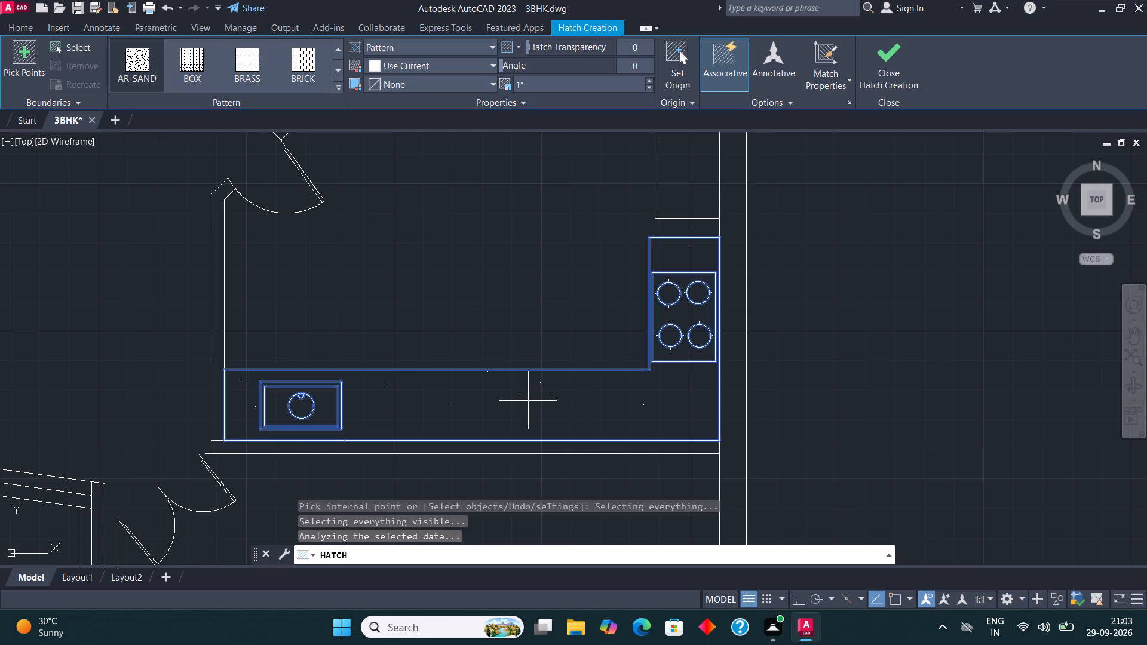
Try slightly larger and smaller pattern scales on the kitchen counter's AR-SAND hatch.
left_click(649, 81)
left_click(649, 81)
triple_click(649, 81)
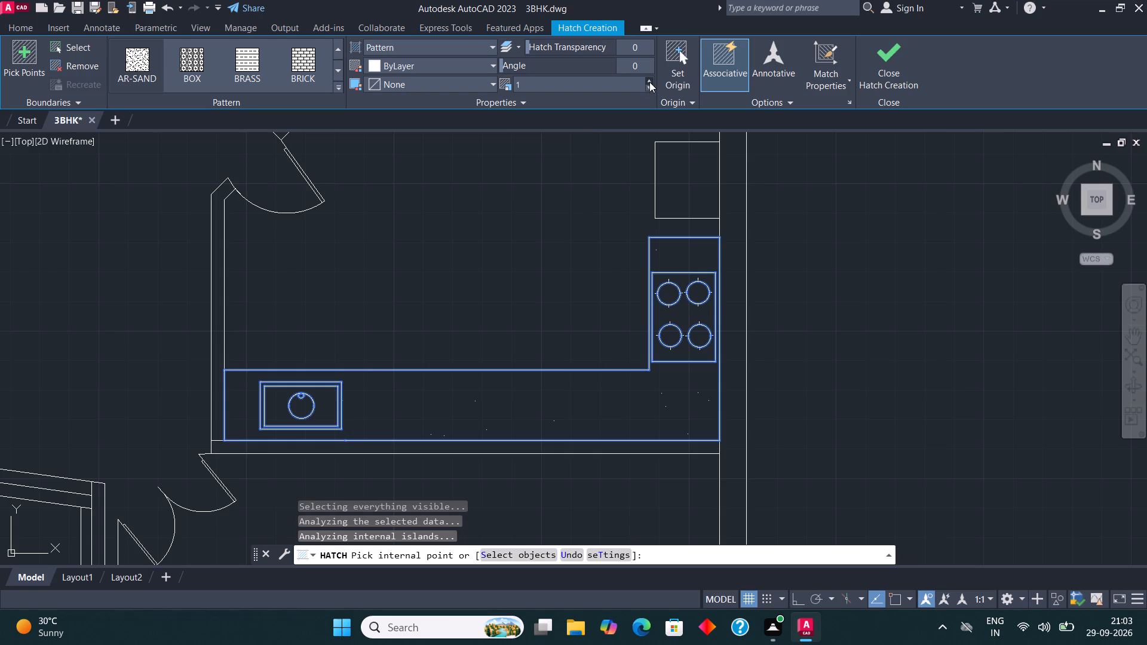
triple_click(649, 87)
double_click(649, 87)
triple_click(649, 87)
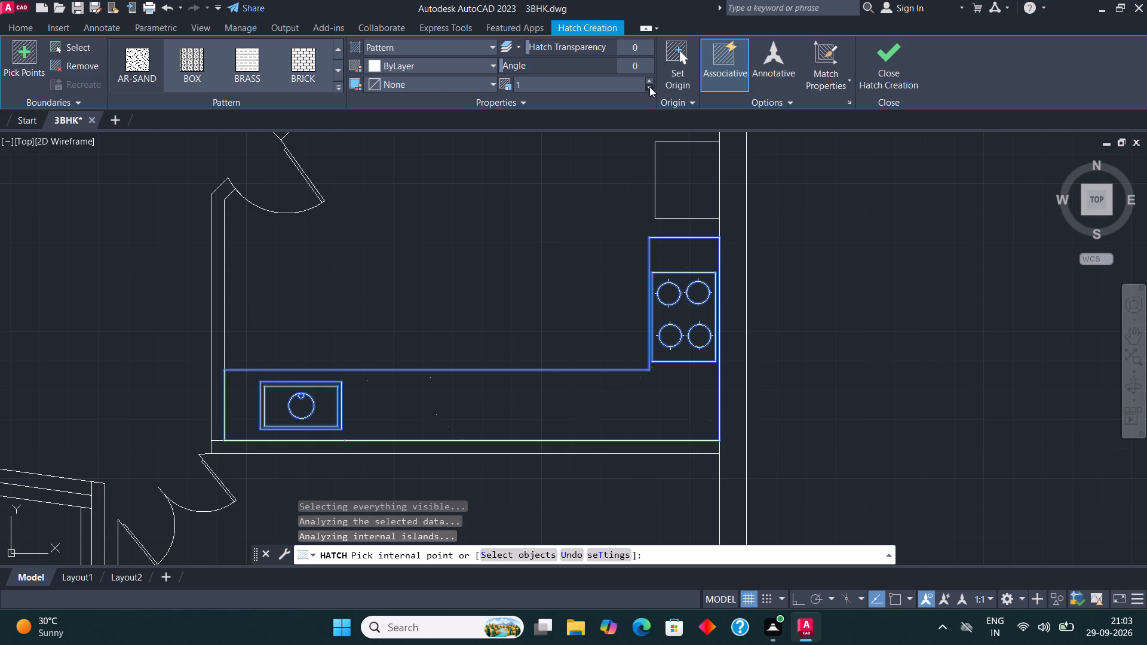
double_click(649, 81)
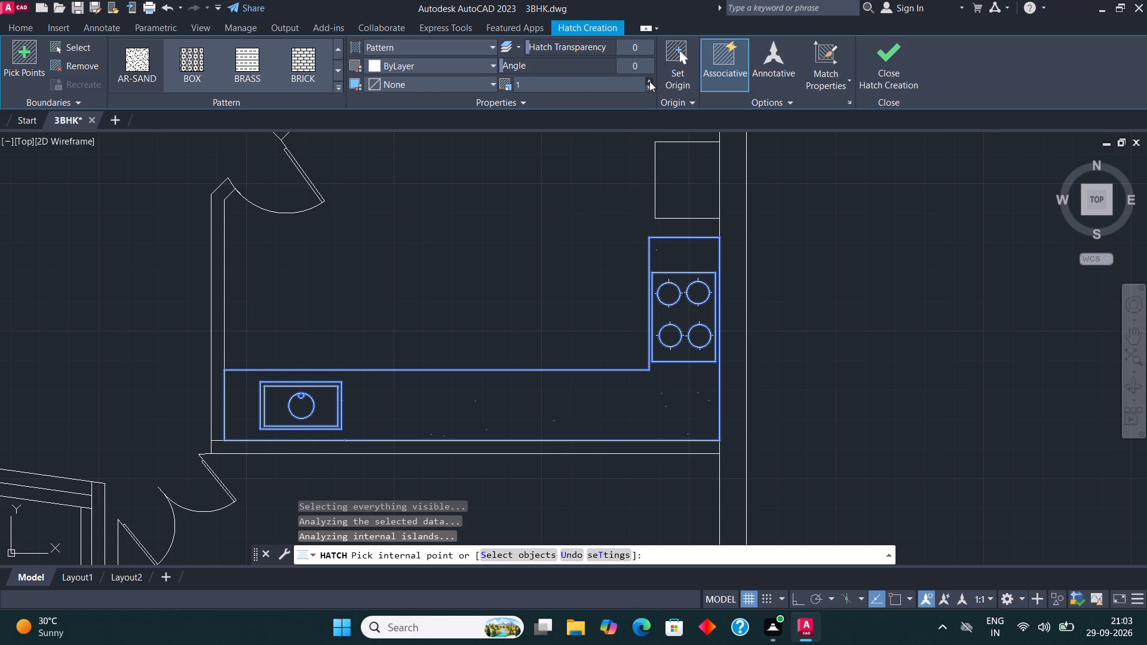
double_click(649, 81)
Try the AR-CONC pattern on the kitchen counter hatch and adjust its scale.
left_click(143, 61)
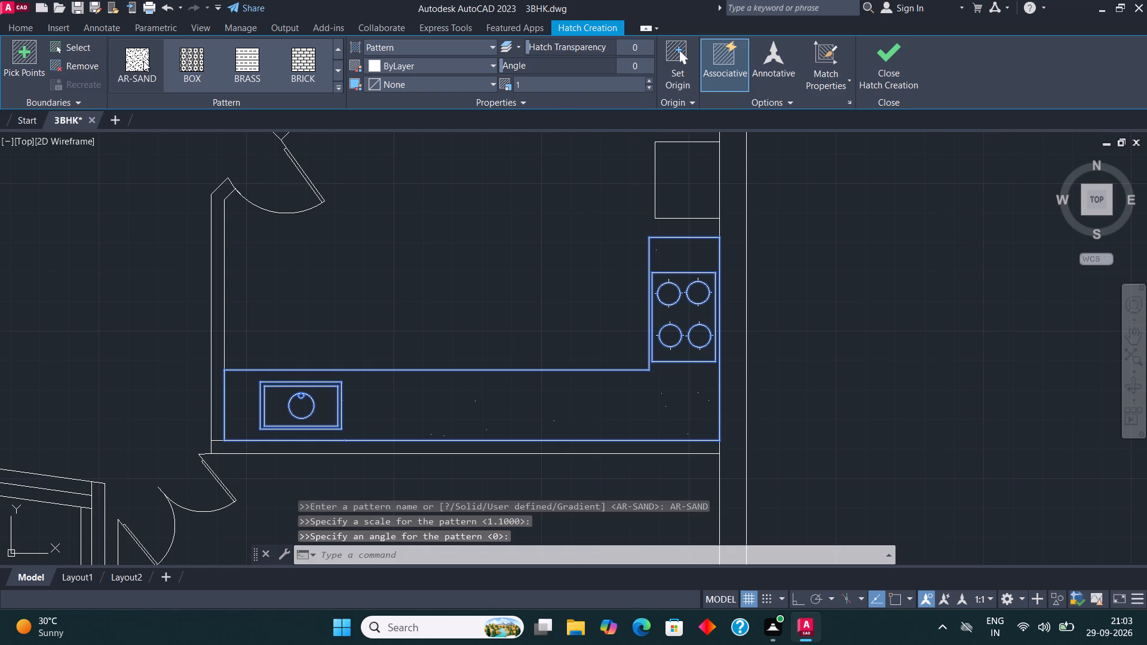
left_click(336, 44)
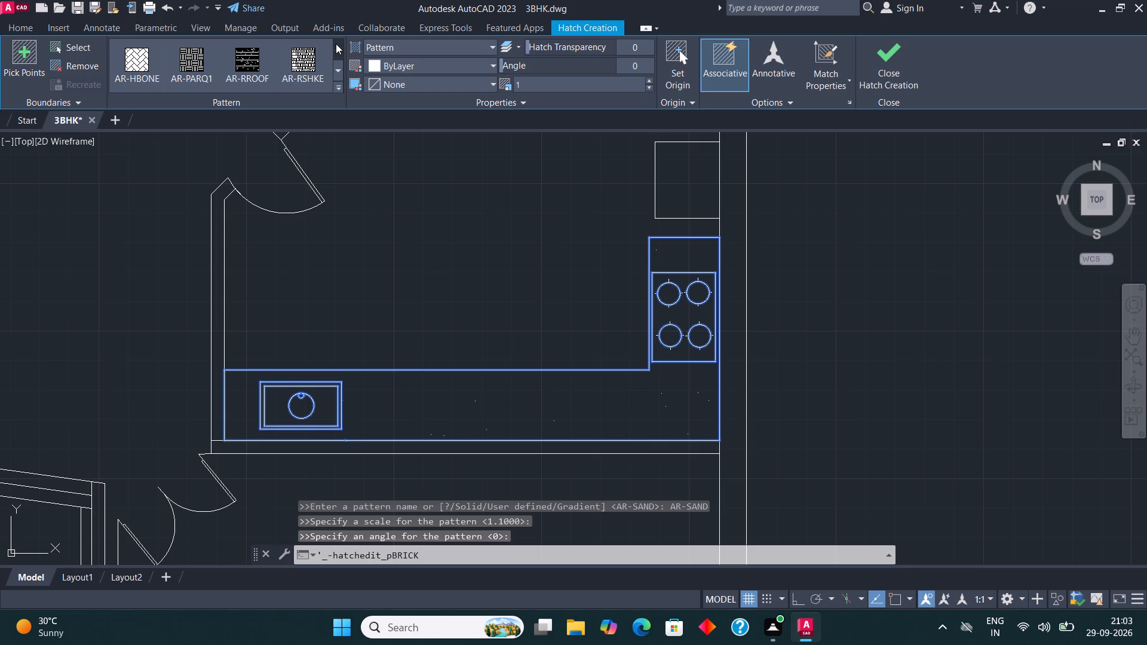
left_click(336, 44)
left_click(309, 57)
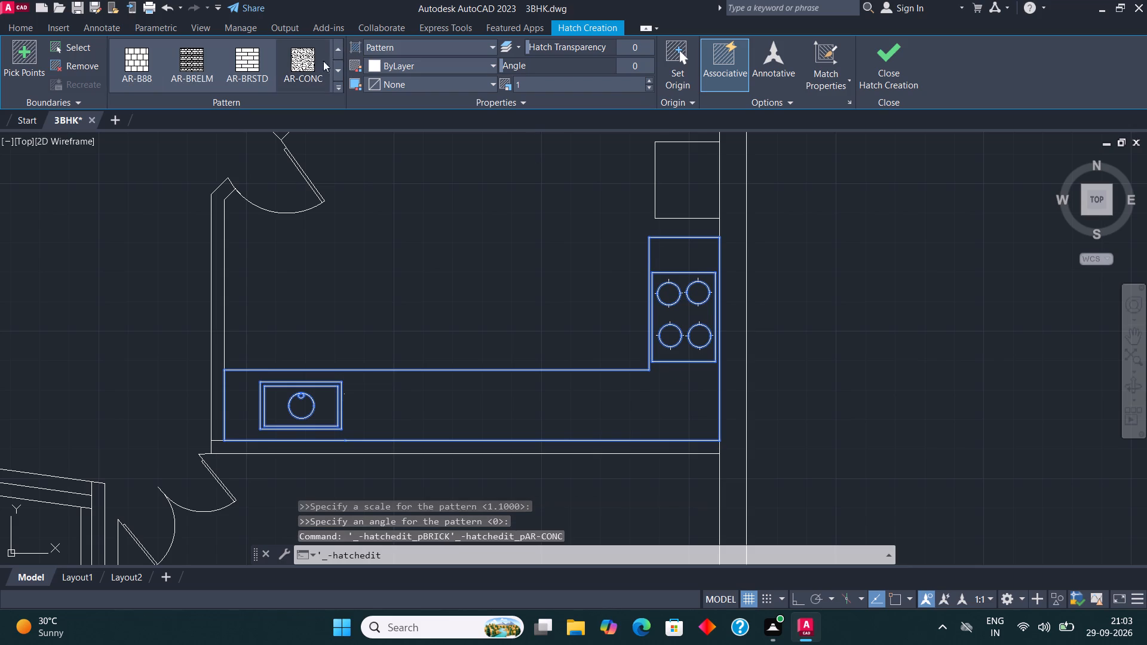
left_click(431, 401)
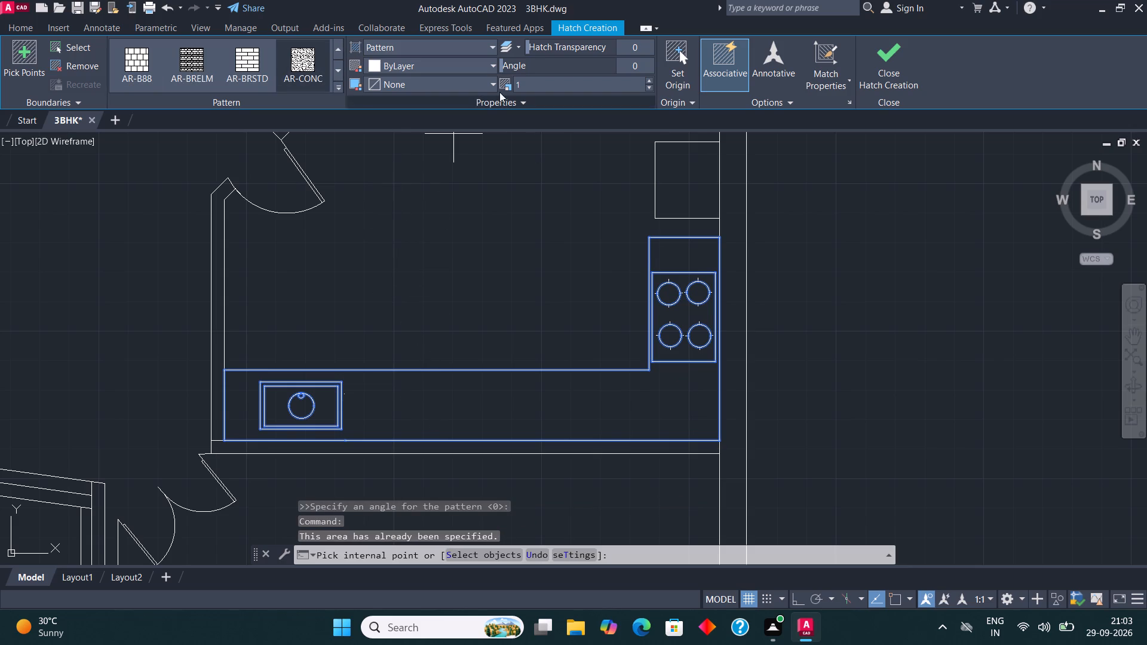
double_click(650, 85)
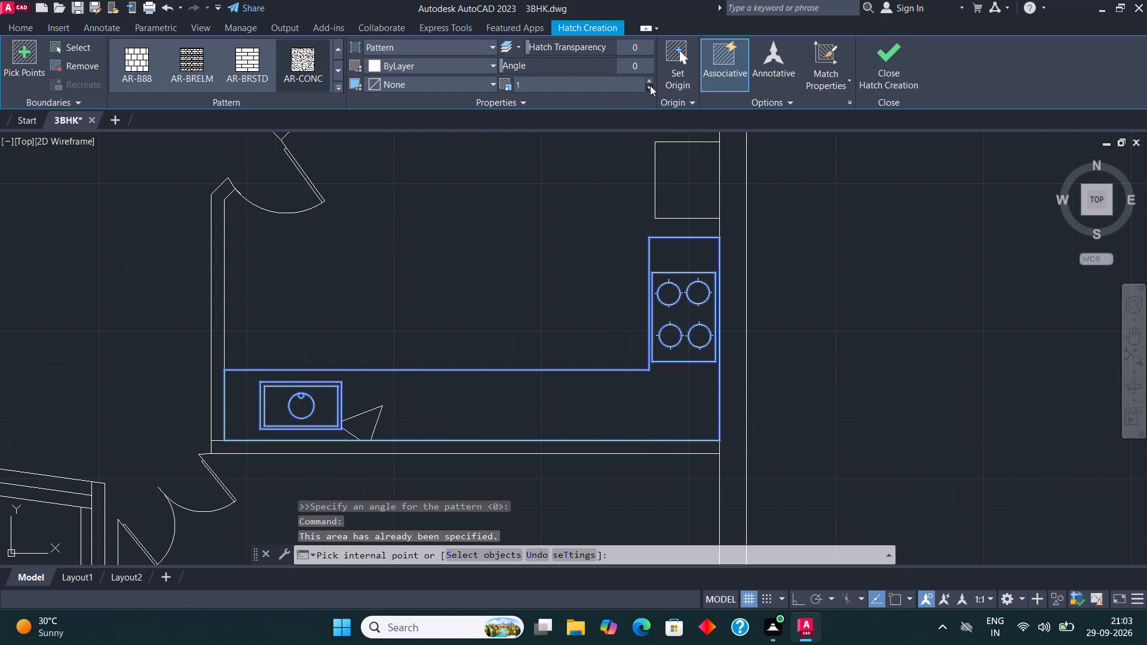
Change the kitchen counter's hatch pattern back to AR-SAND.
left_click(336, 50)
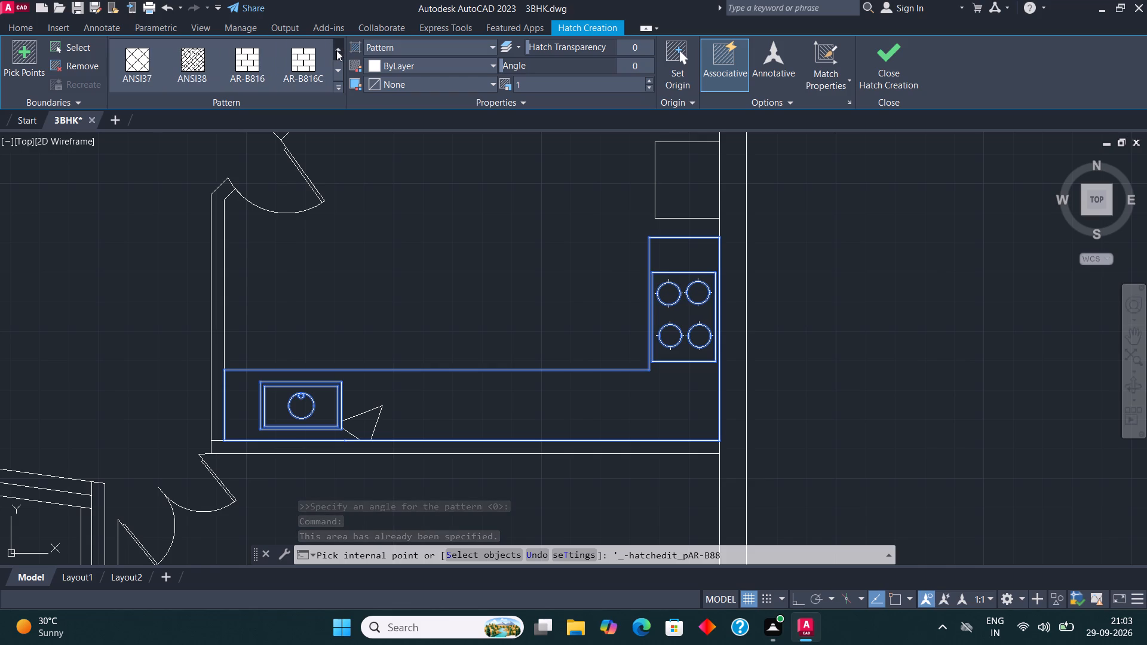
left_click(339, 45)
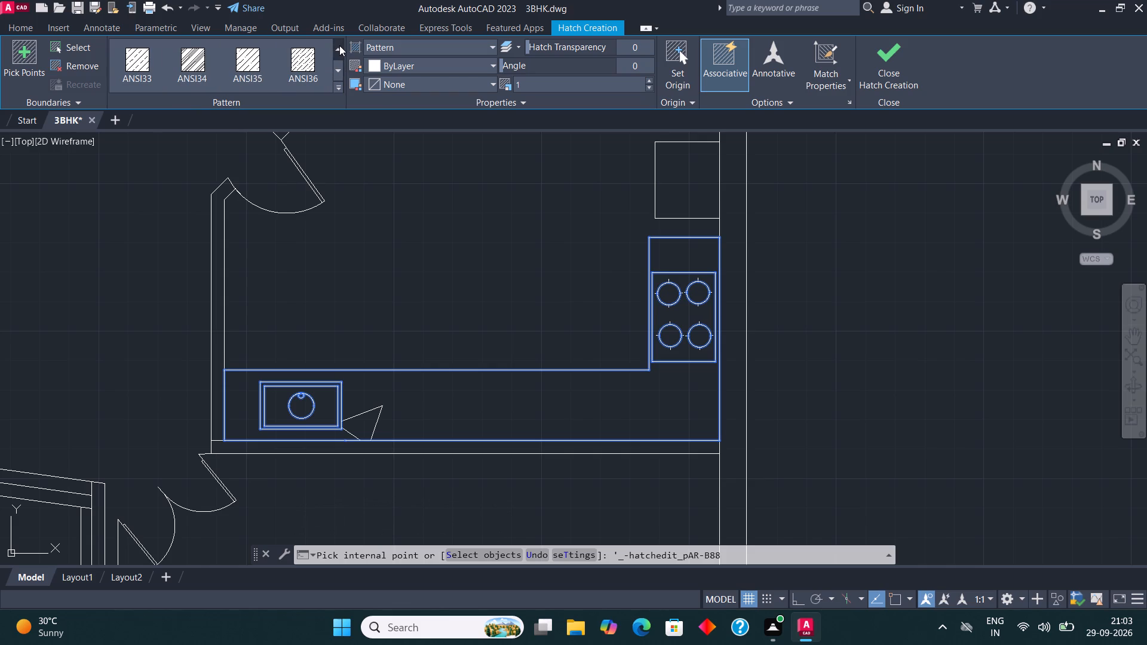
left_click(339, 45)
triple_click(339, 70)
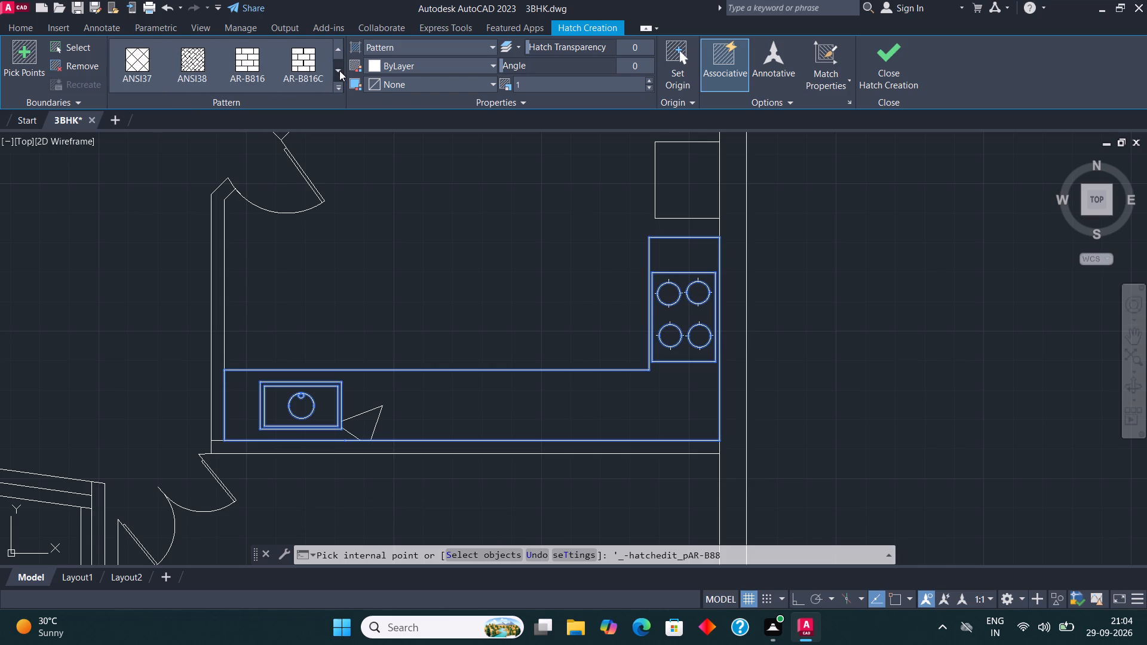
left_click(339, 70)
left_click(339, 70)
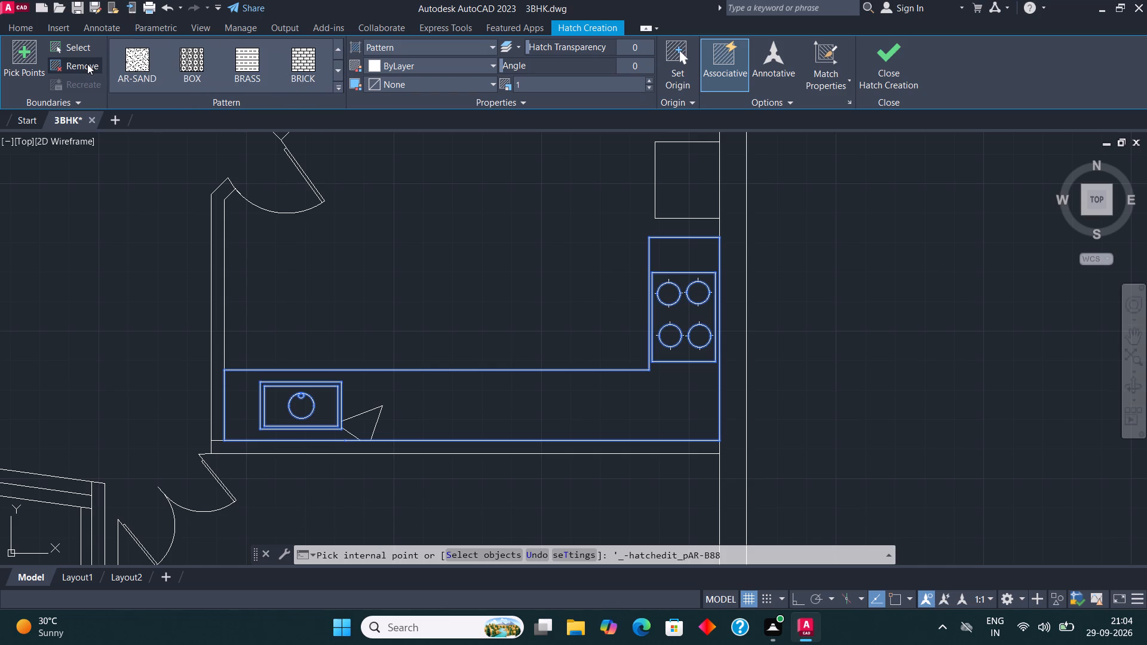
left_click(125, 63)
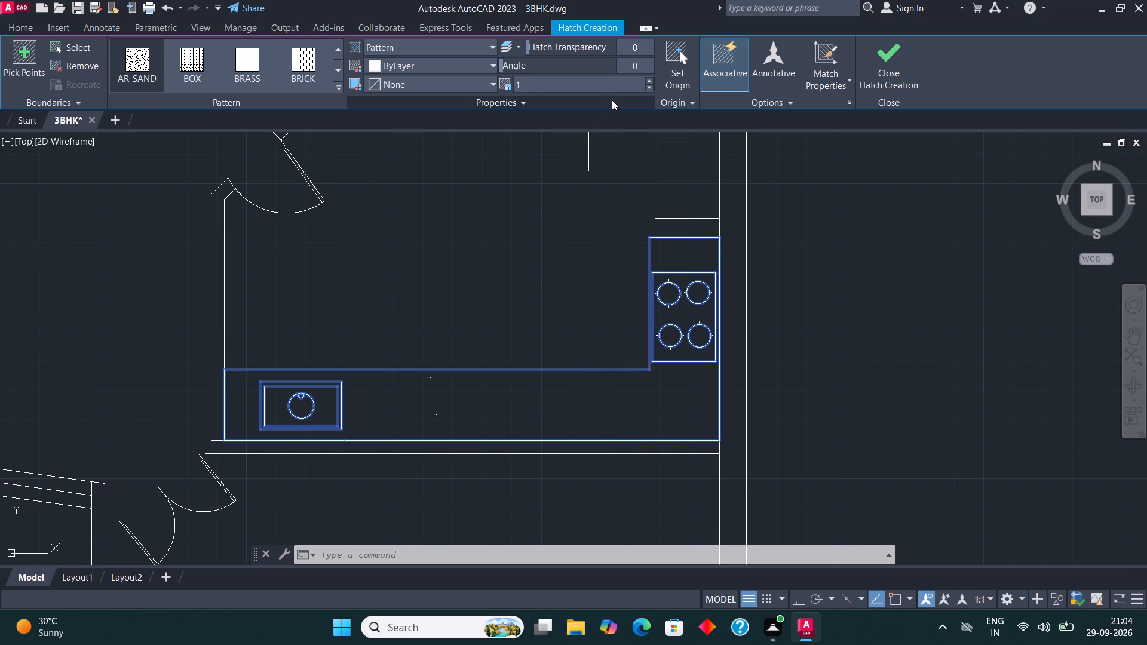
Adjust the AR-SAND hatch scale to 1 and finish the kitchen counter hatch.
left_click(648, 80)
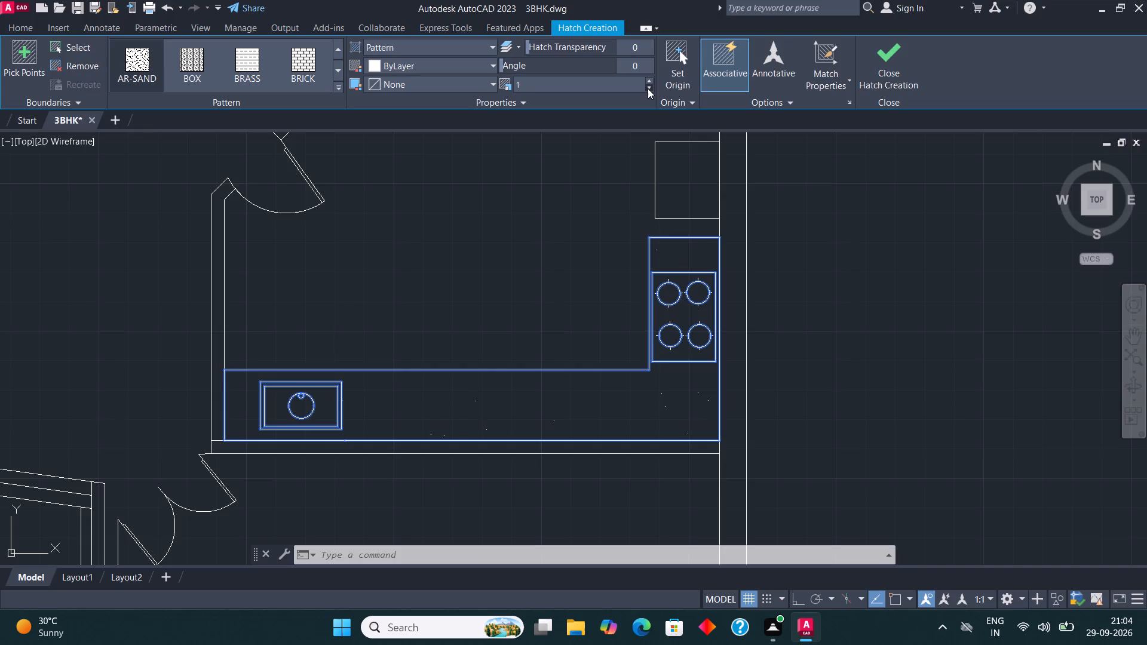
double_click(648, 88)
left_click(648, 88)
left_click(648, 88)
left_click(648, 88)
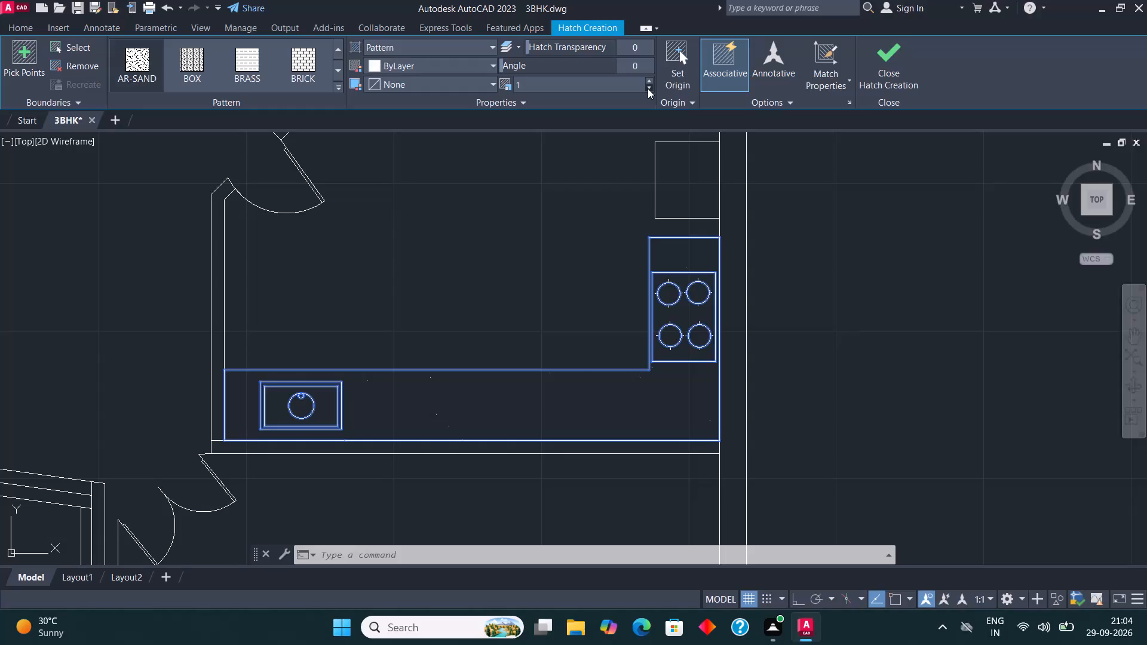
left_click(648, 94)
left_click(648, 89)
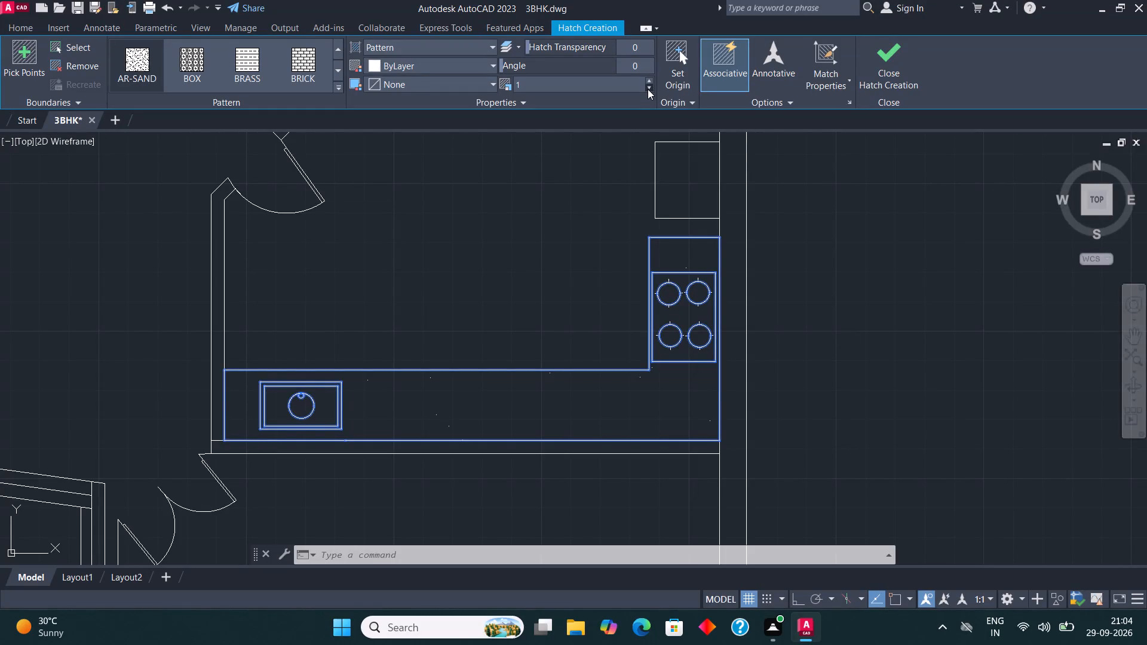
left_click(648, 89)
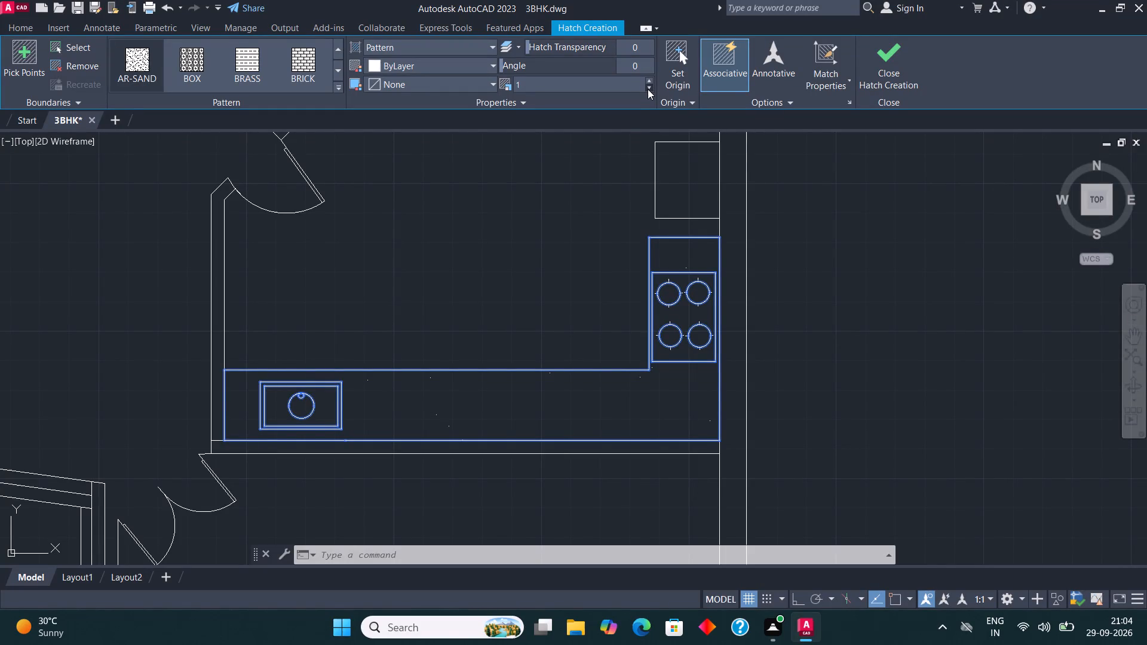
triple_click(648, 89)
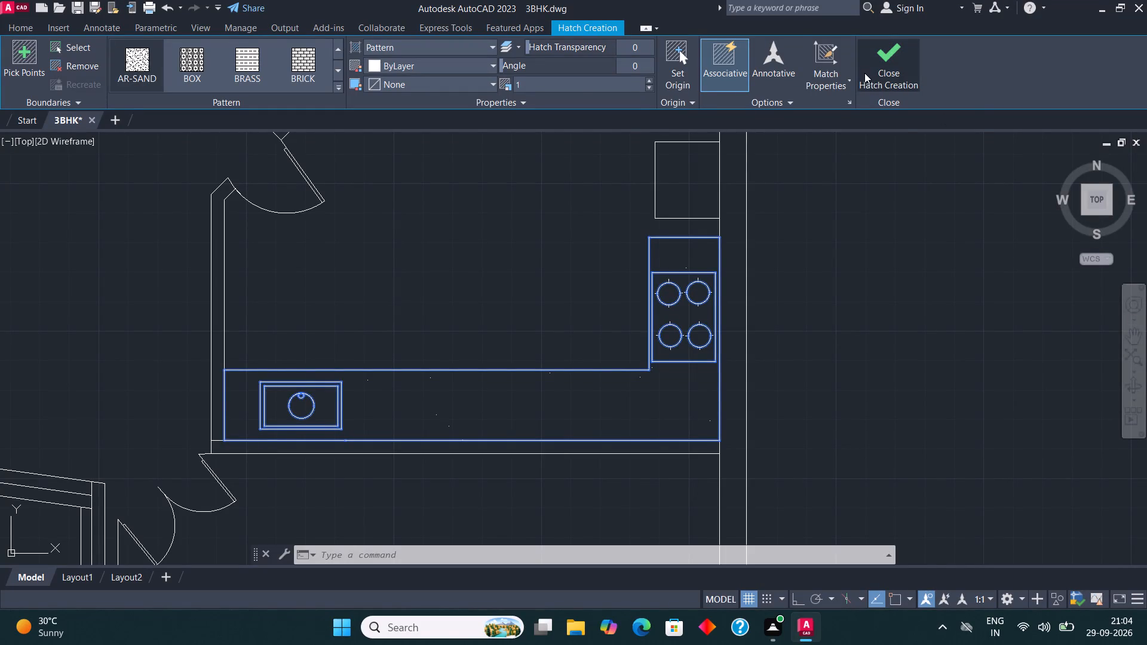
left_click(863, 69)
Examine the kitchen, the dining room furniture and the small toilet room in the lower part of the plan.
scroll(445, 325, "down", 1)
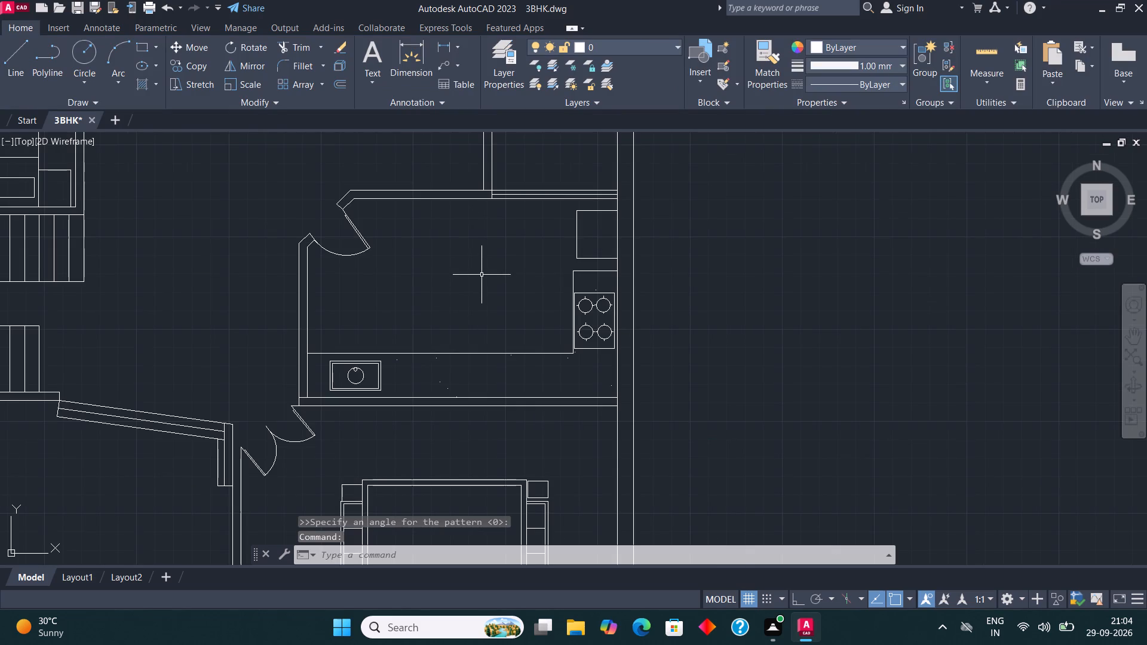
scroll(508, 327, "down", 1)
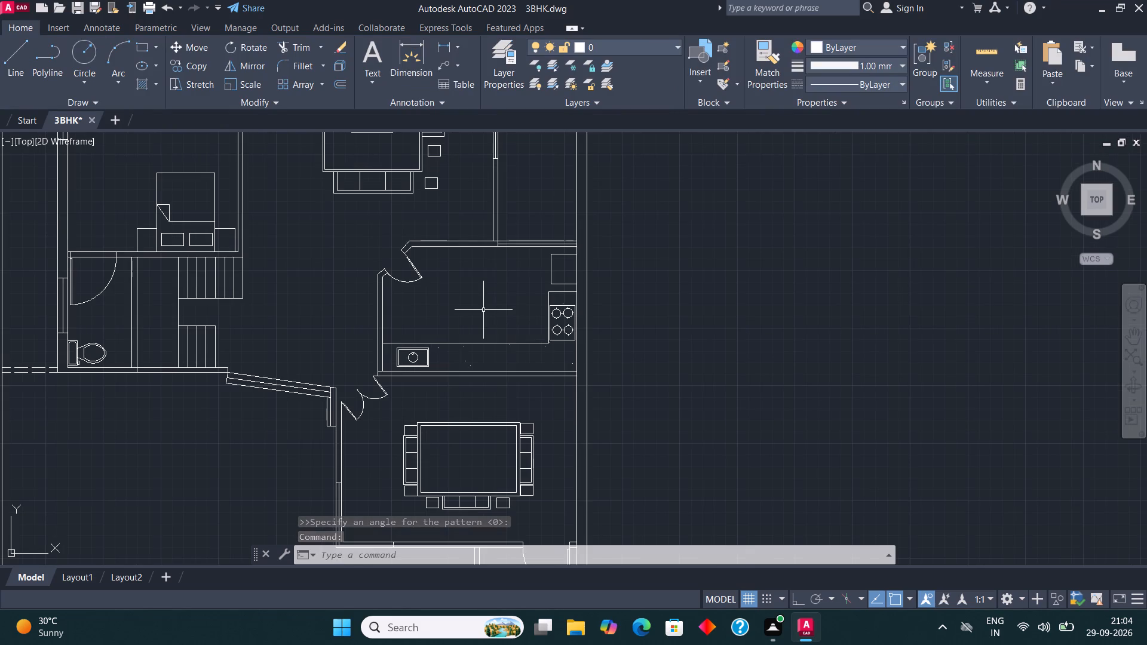
middle_click_drag(502, 321, 520, 334)
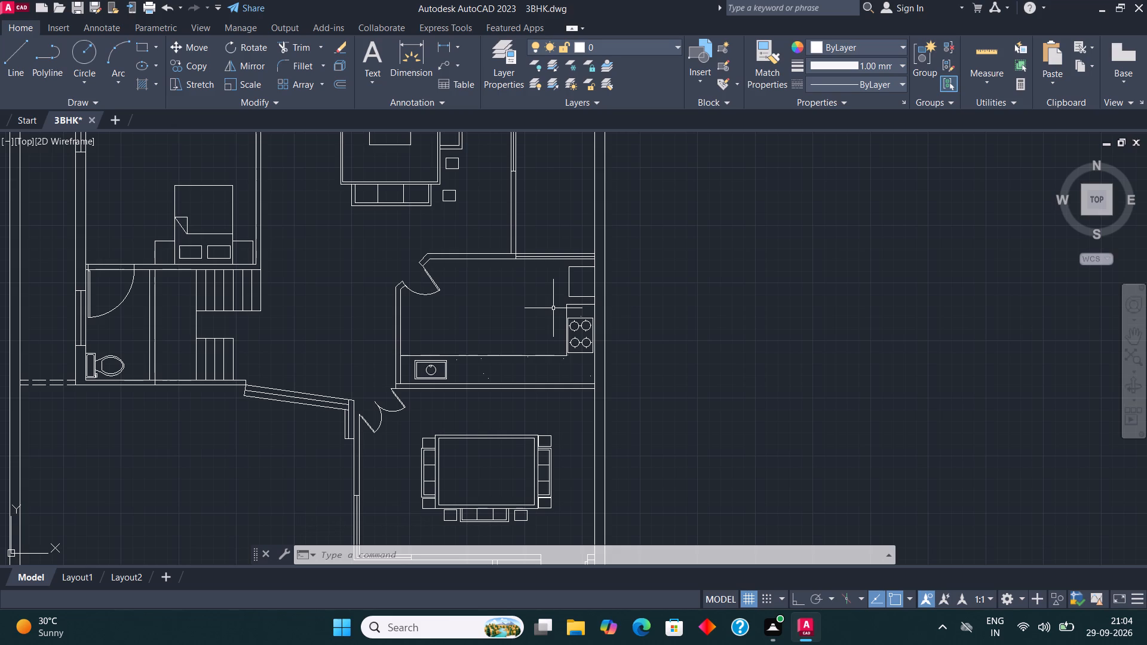
scroll(551, 319, "down", 2)
scroll(541, 423, "up", 2)
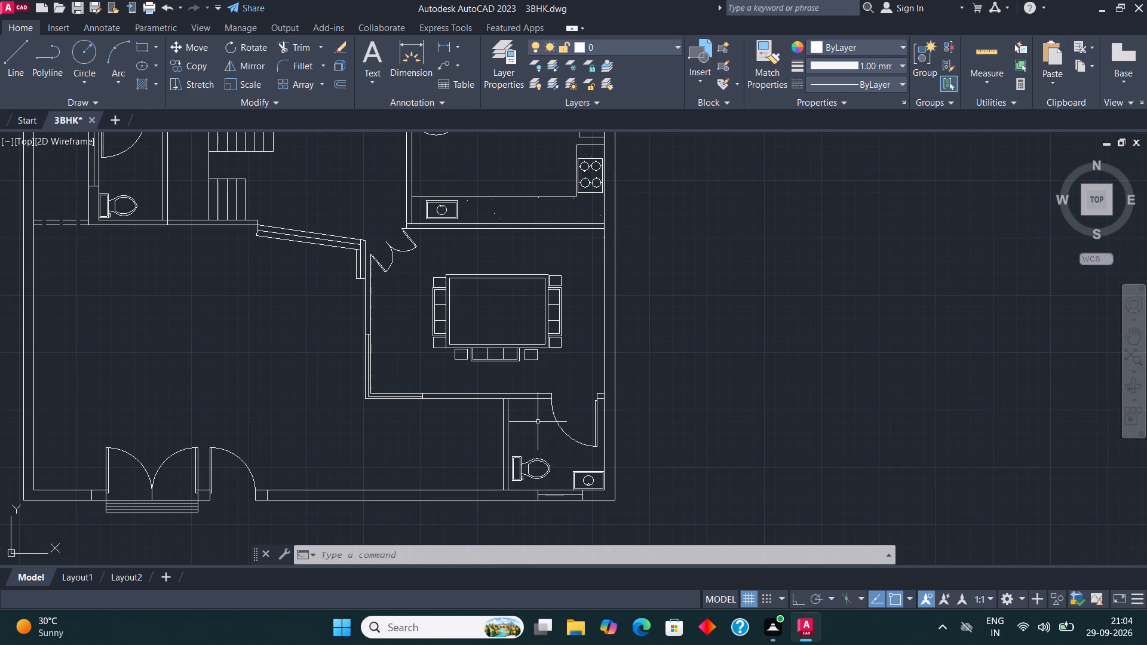
scroll(483, 331, "up", 1)
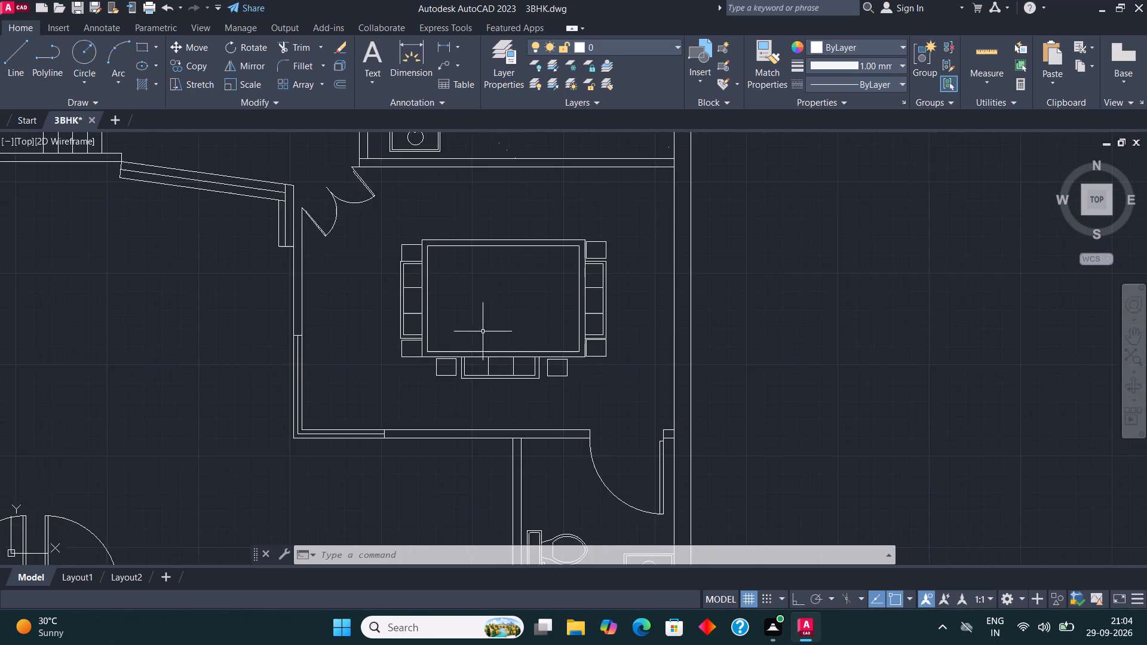
scroll(483, 331, "up", 2)
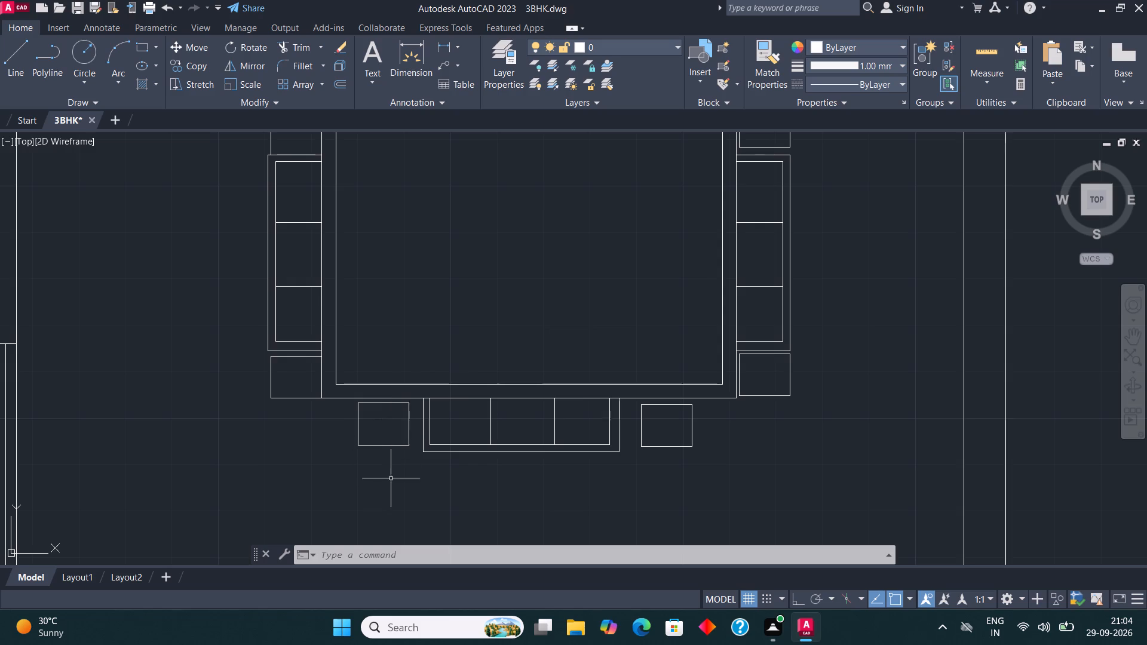
scroll(391, 480, "down", 1)
scroll(421, 313, "down", 3)
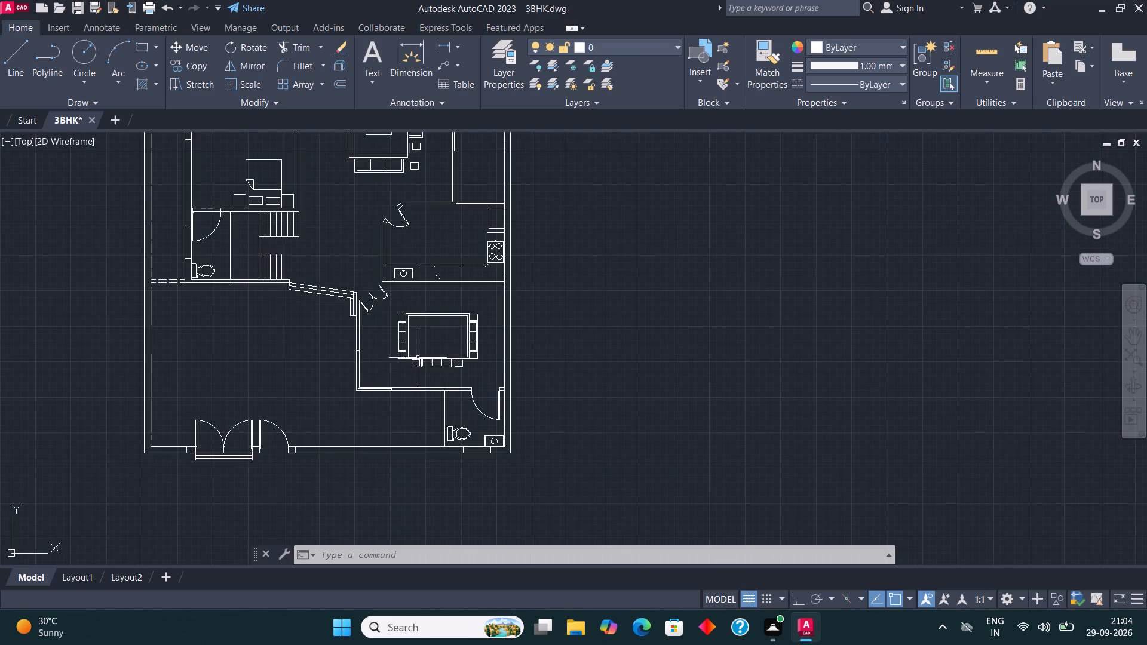
Draw two crossing diagonal lines in the small square above the left-hand sofa of the dining room furniture.
scroll(425, 285, "up", 1)
scroll(418, 392, "up", 2)
scroll(354, 262, "up", 2)
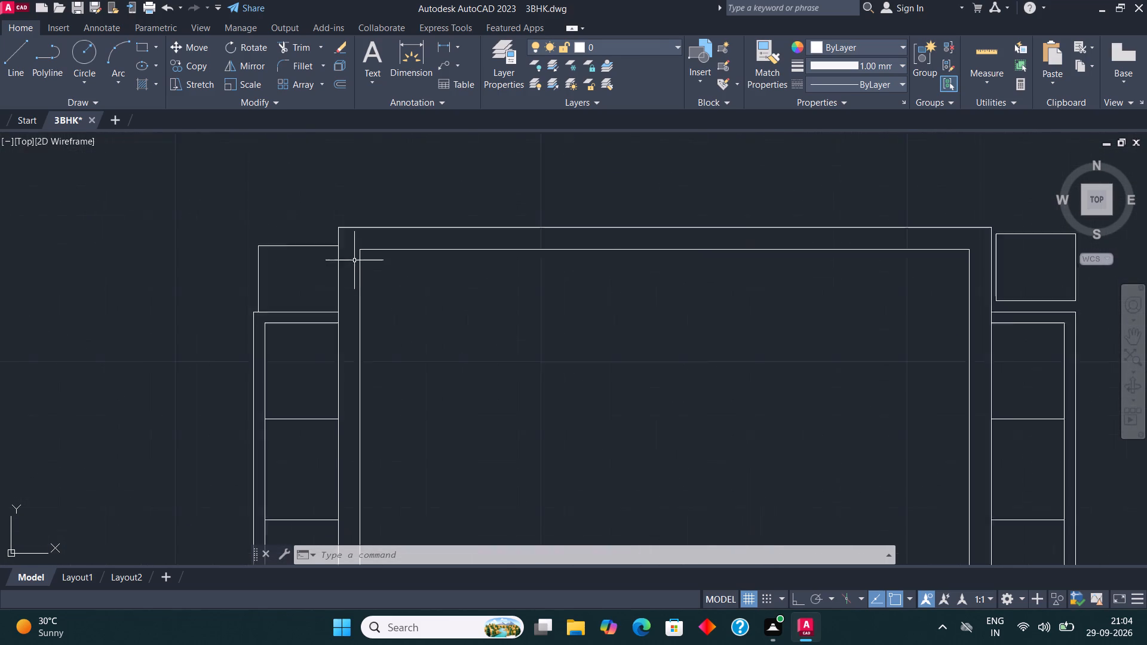
scroll(354, 260, "up", 1)
left_click(22, 55)
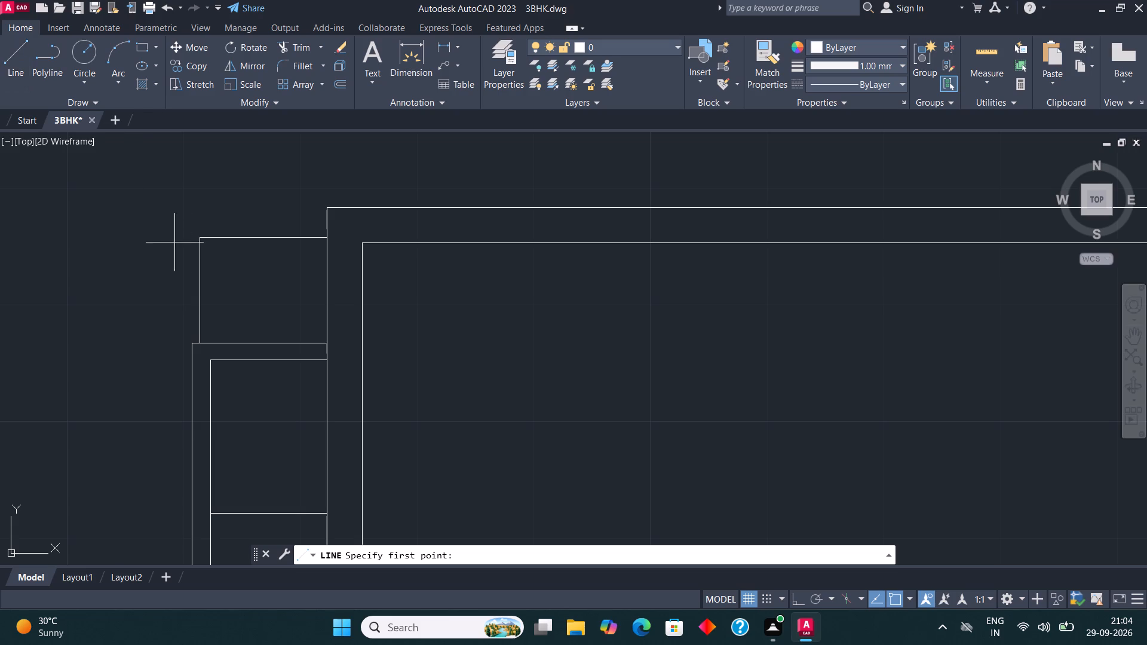
left_click(199, 240)
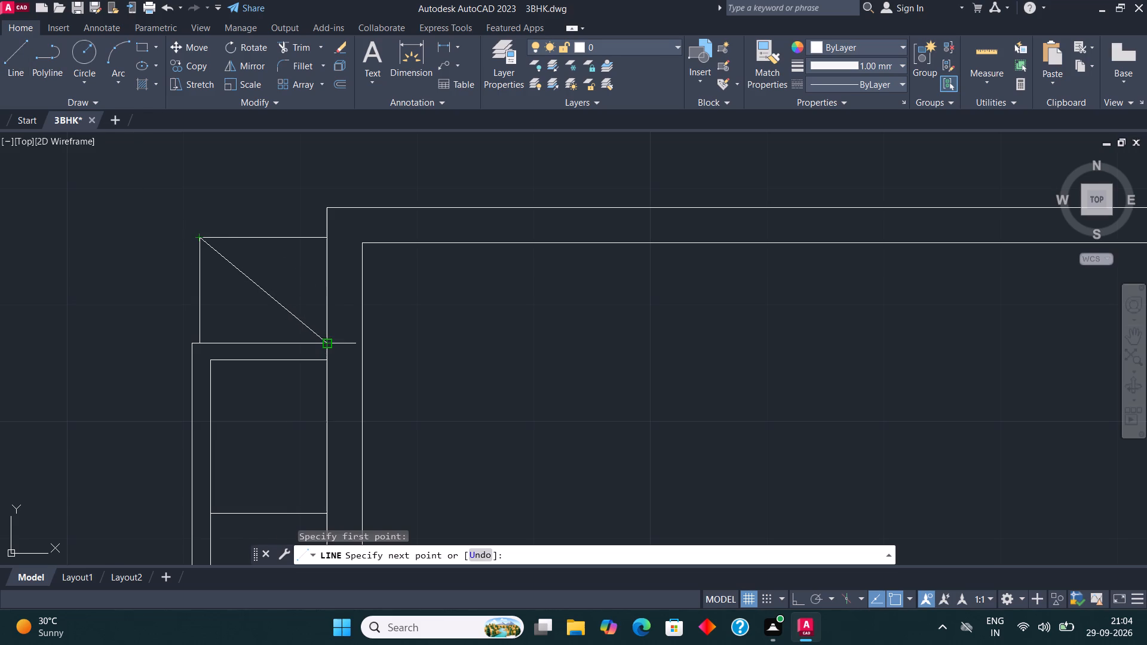
left_click(323, 343)
left_click(14, 51)
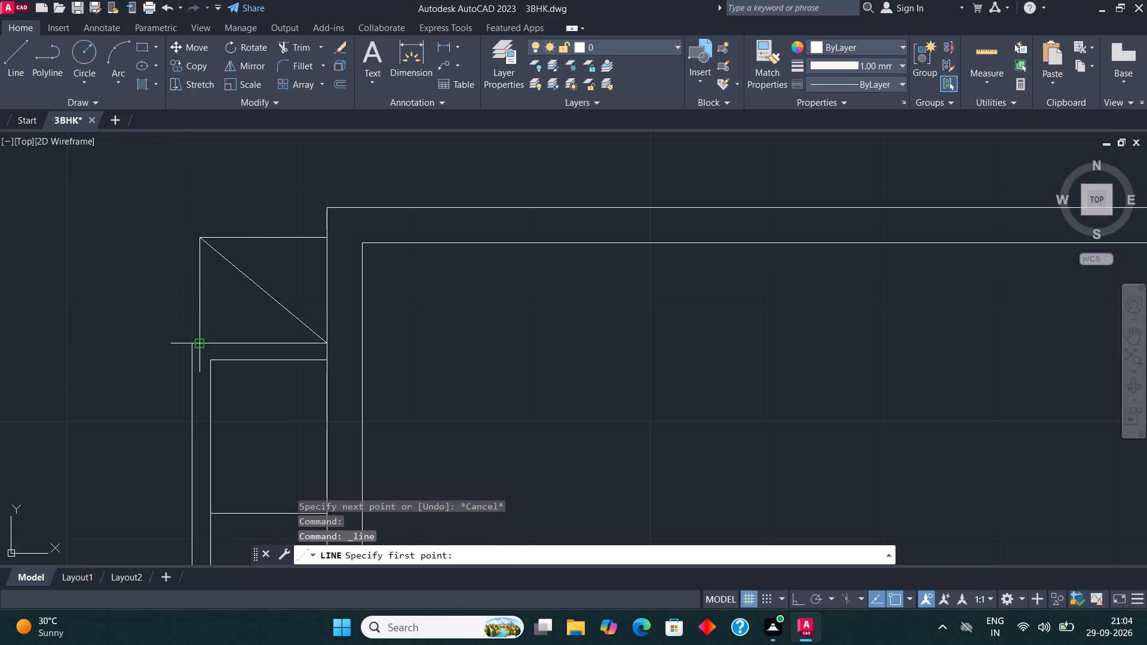
left_click(199, 346)
left_click(324, 241)
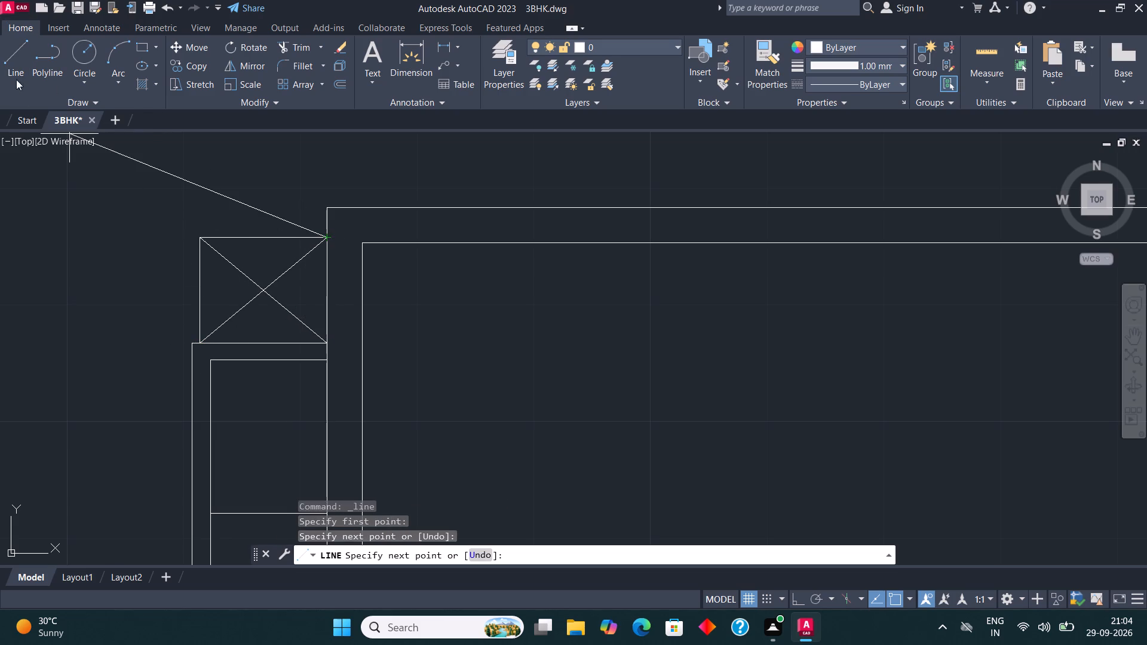
Draw two corner-to-corner diagonal lines in the small square below the left-hand sofa.
left_click(13, 63)
scroll(361, 345, "down", 5)
scroll(349, 385, "up", 4)
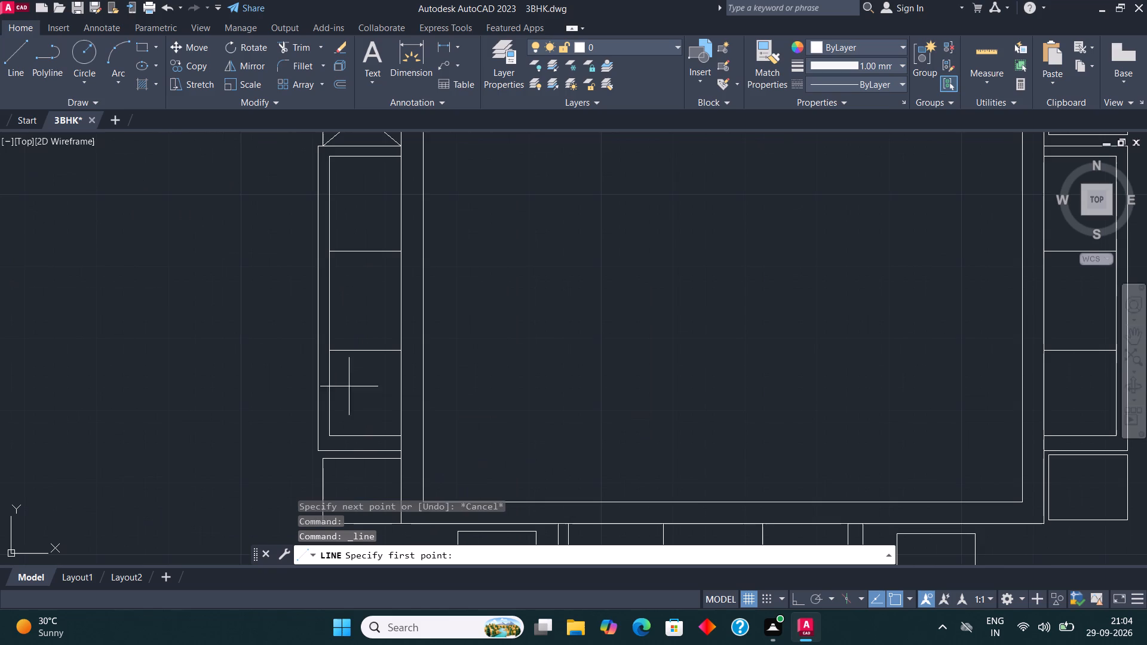
scroll(363, 464, "down", 2)
scroll(355, 496, "up", 2)
left_click(334, 478)
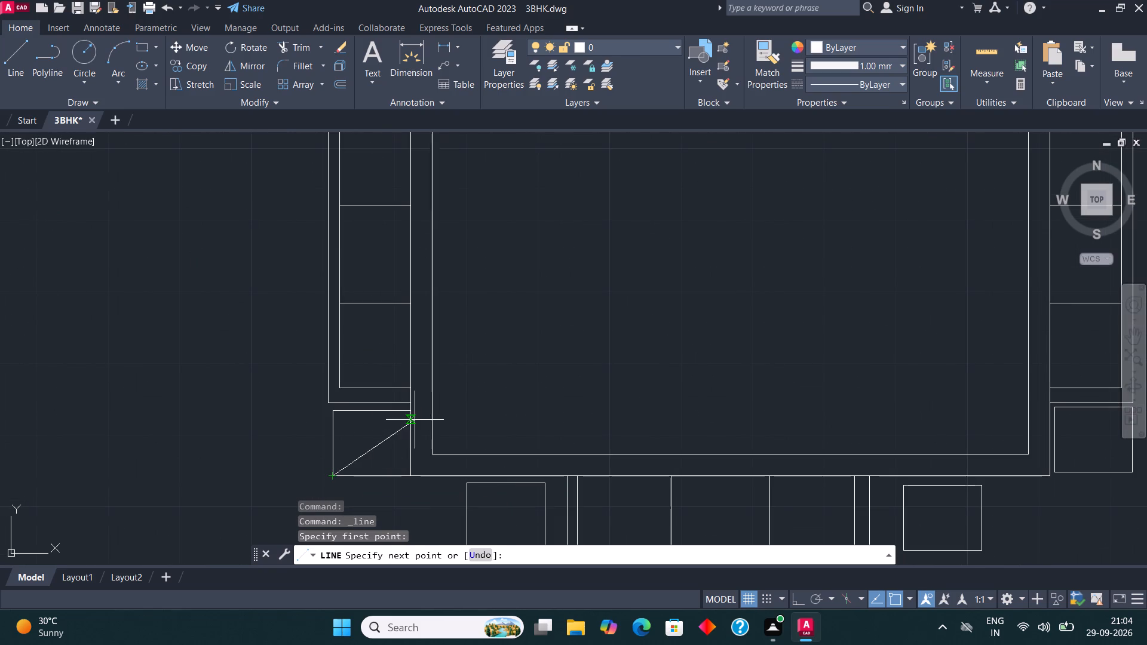
left_click(410, 414)
left_click(25, 63)
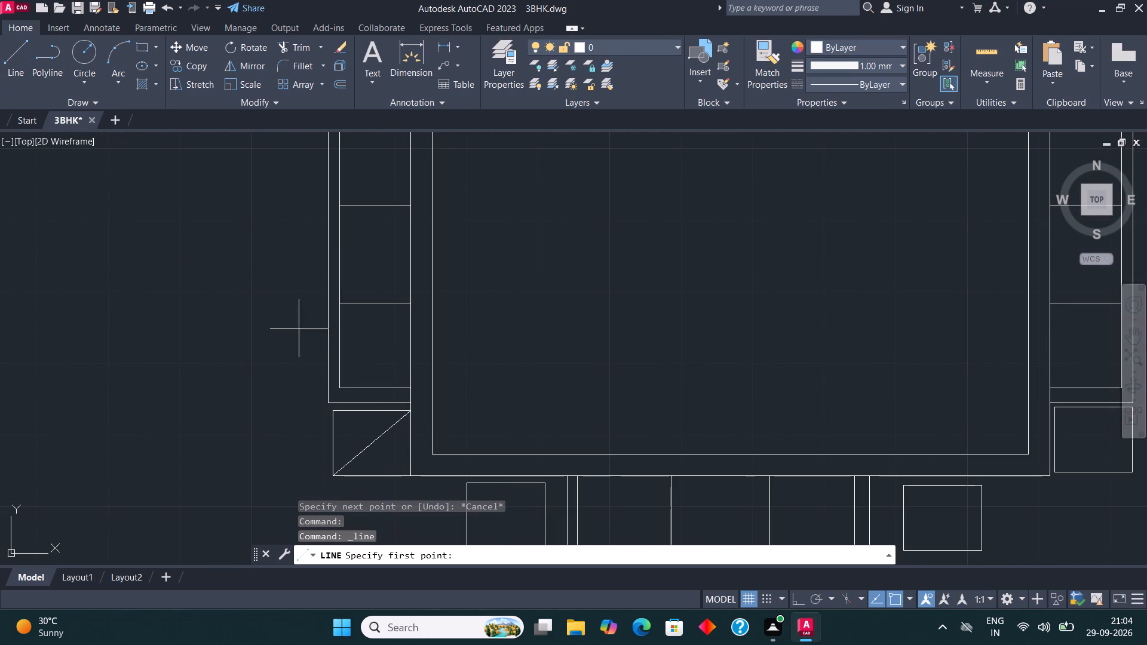
left_click(335, 414)
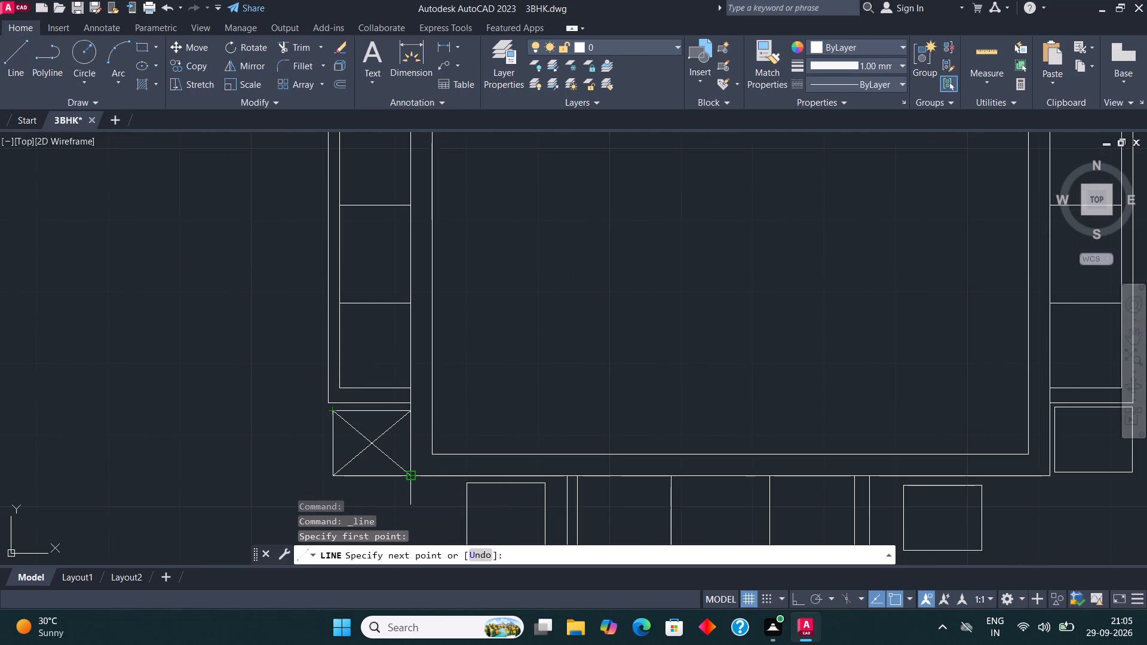
left_click(408, 475)
Draw crossing diagonals in the small square to the left of the bottom sofa.
left_click(8, 53)
scroll(207, 318, "down", 1)
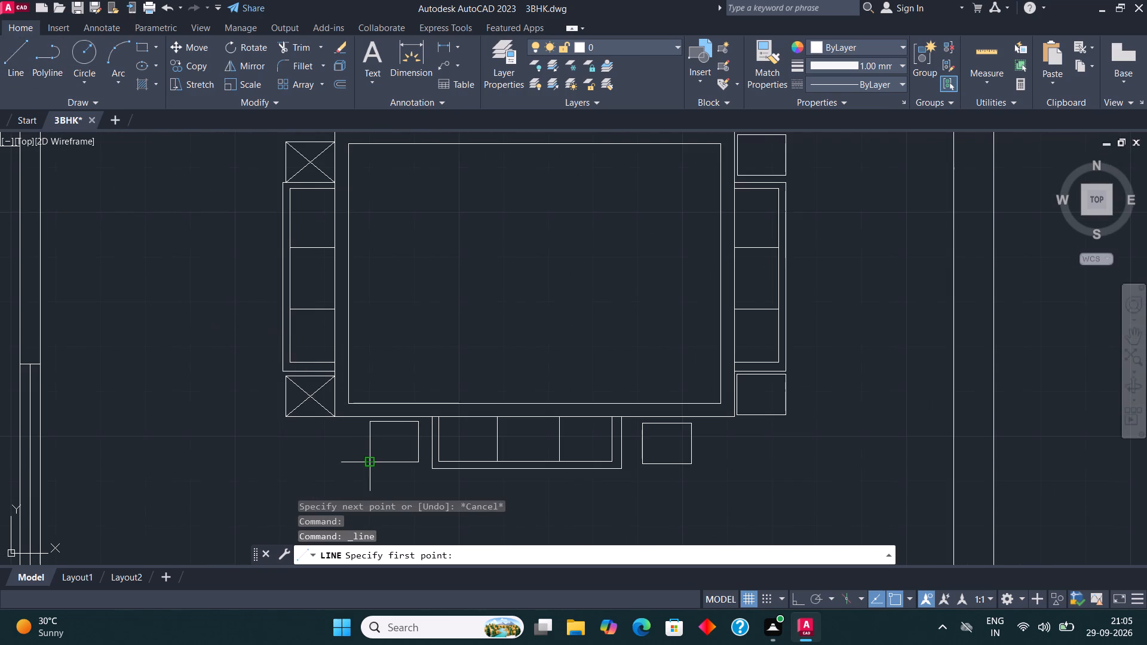
scroll(372, 465, "up", 3)
left_click(351, 454)
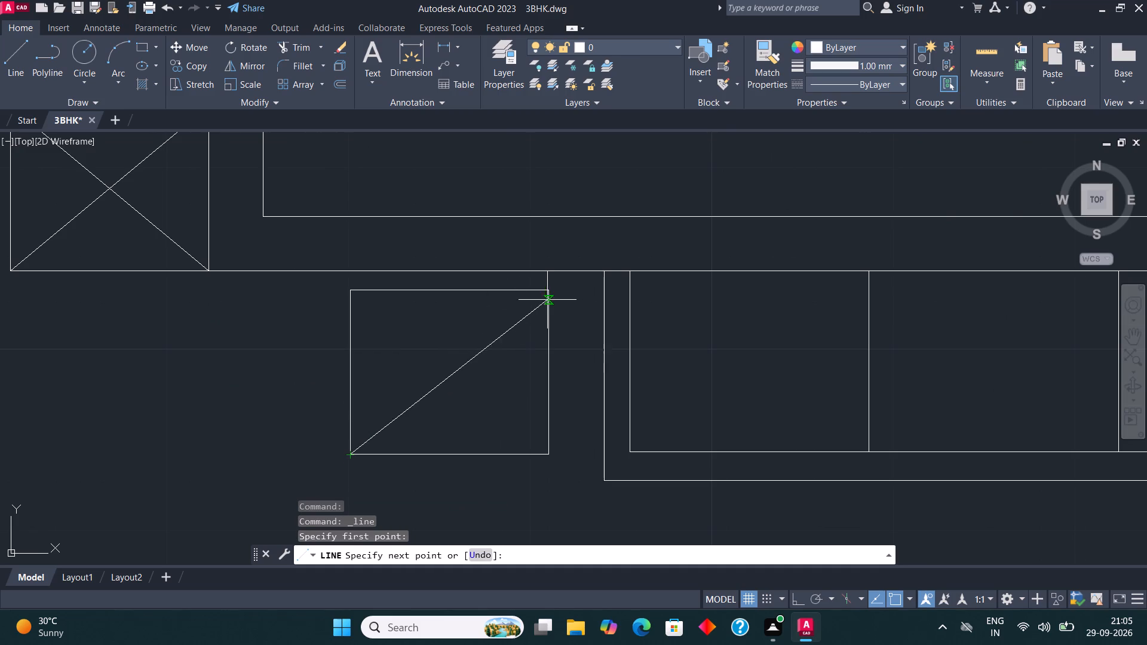
left_click(547, 295)
left_click(14, 46)
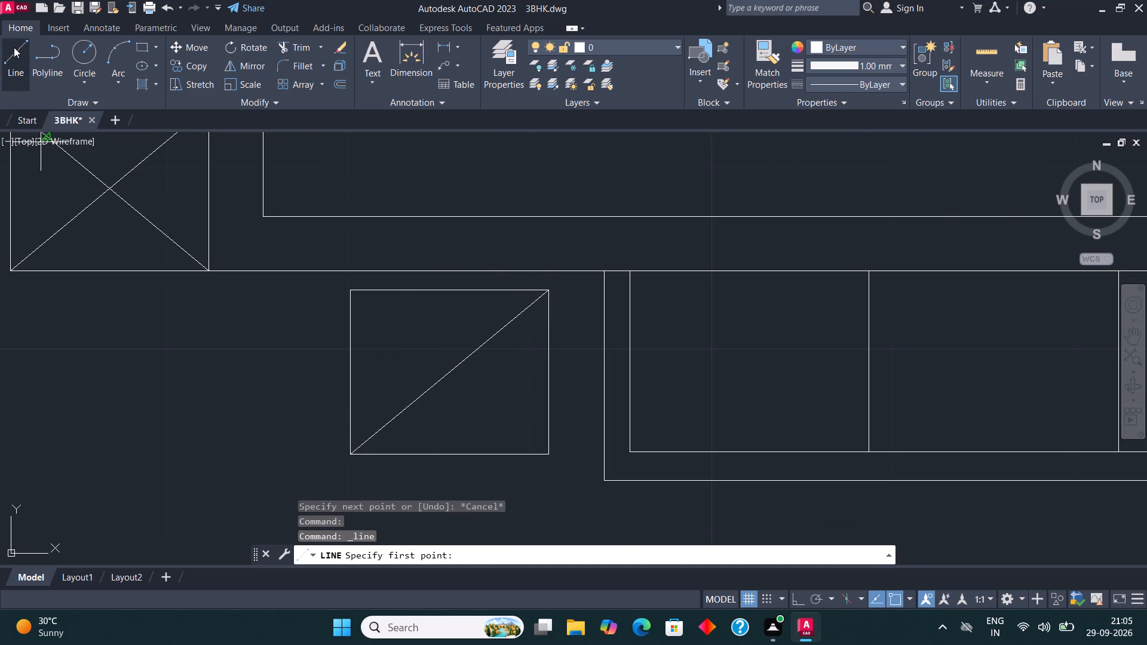
left_click(348, 288)
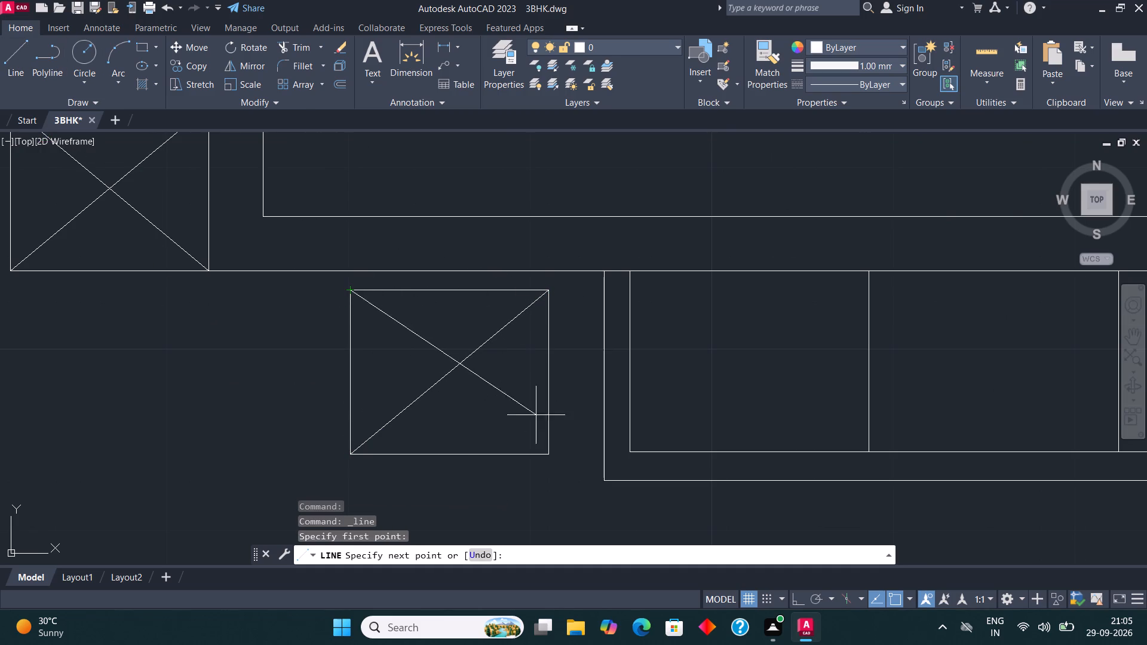
left_click(543, 450)
Draw crossing diagonals in the small square to the right of the bottom sofa.
left_click(8, 49)
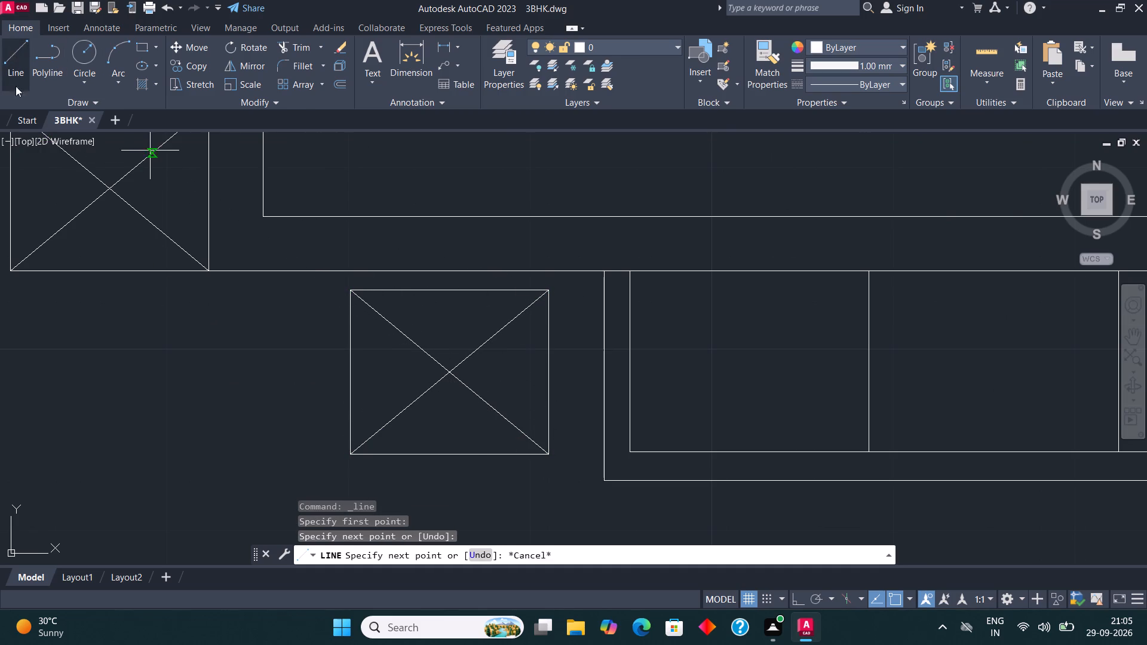
scroll(114, 307, "down", 4)
scroll(370, 309, "up", 3)
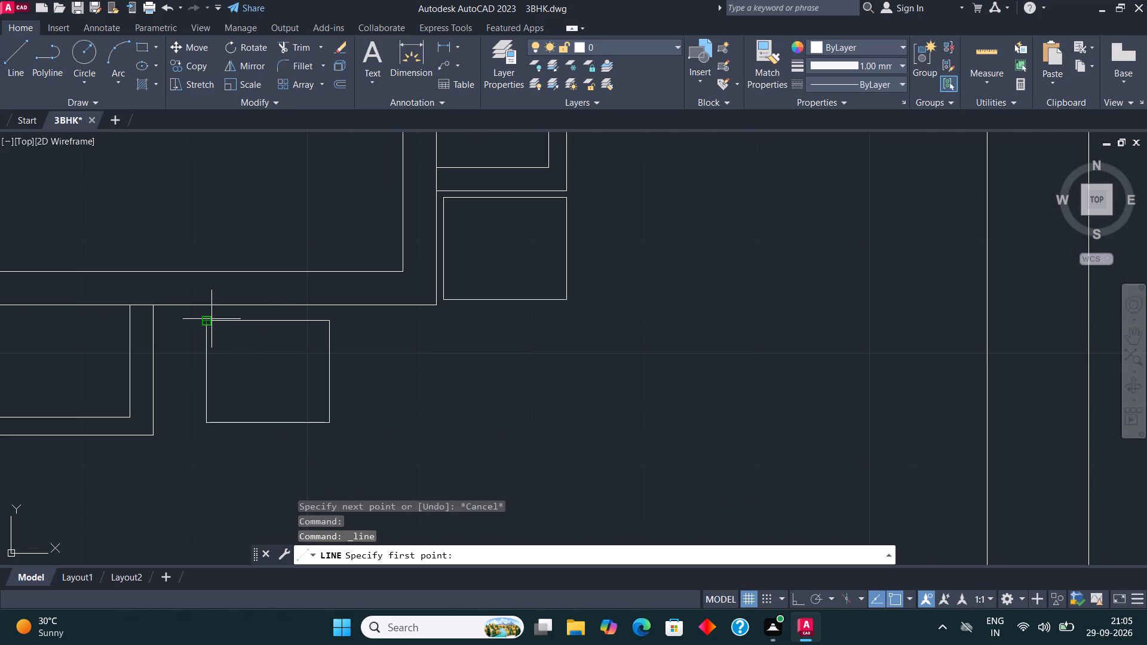
left_click(211, 319)
left_click(327, 420)
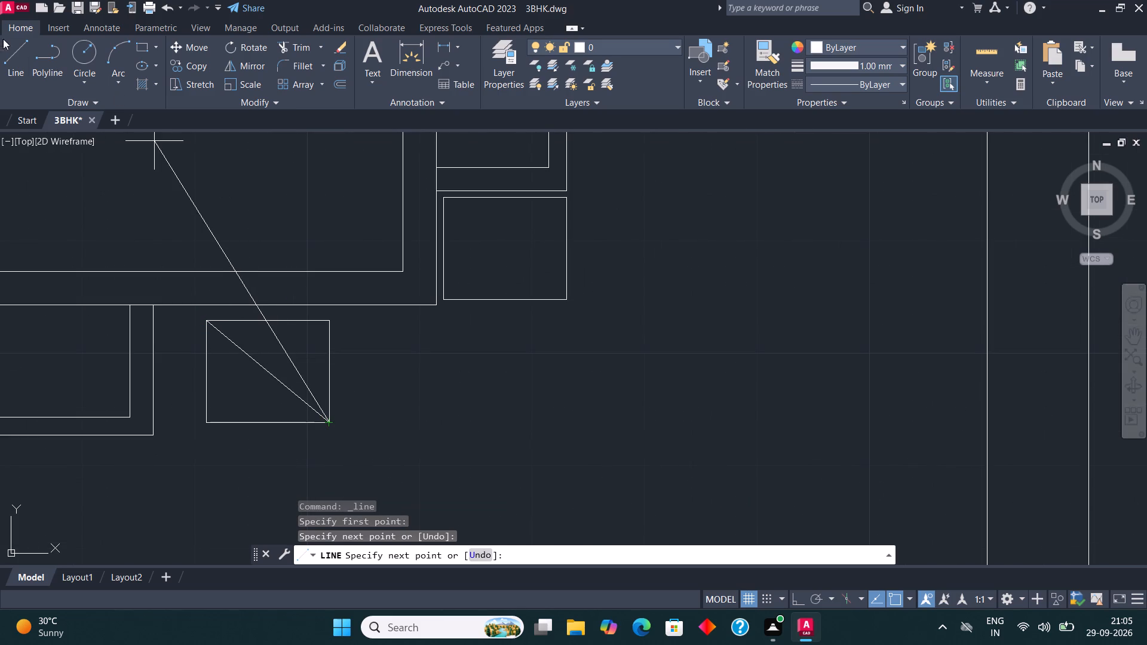
left_click(11, 56)
left_click(206, 419)
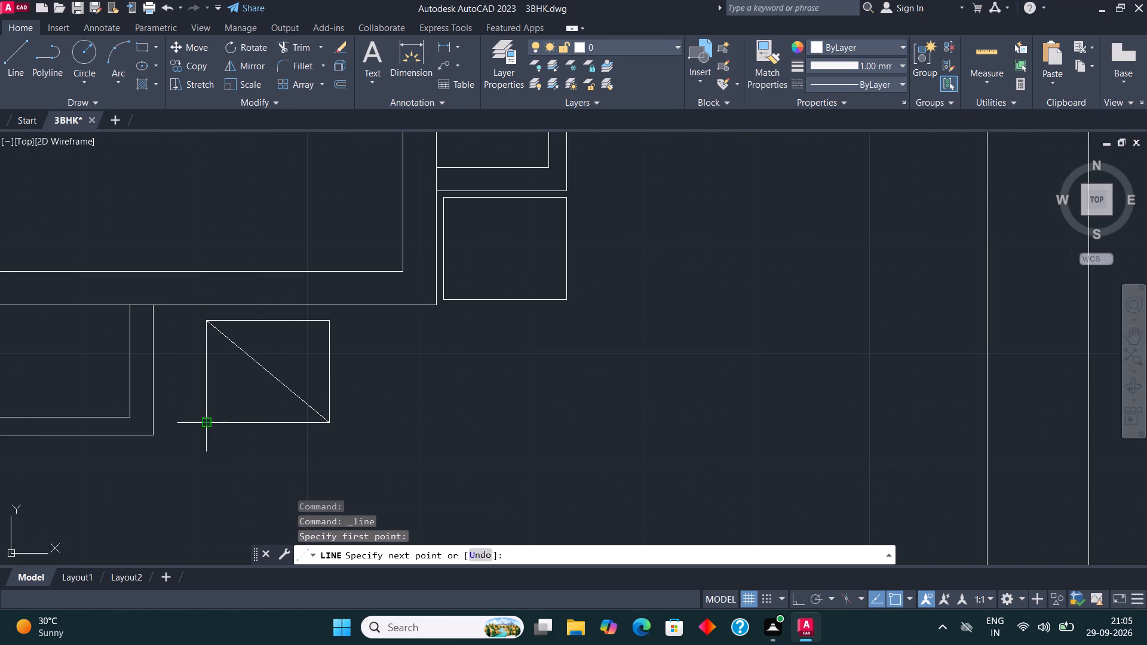
left_click(326, 322)
Draw two corner-to-corner diagonal lines in the small square below the right-hand sofa.
left_click(16, 48)
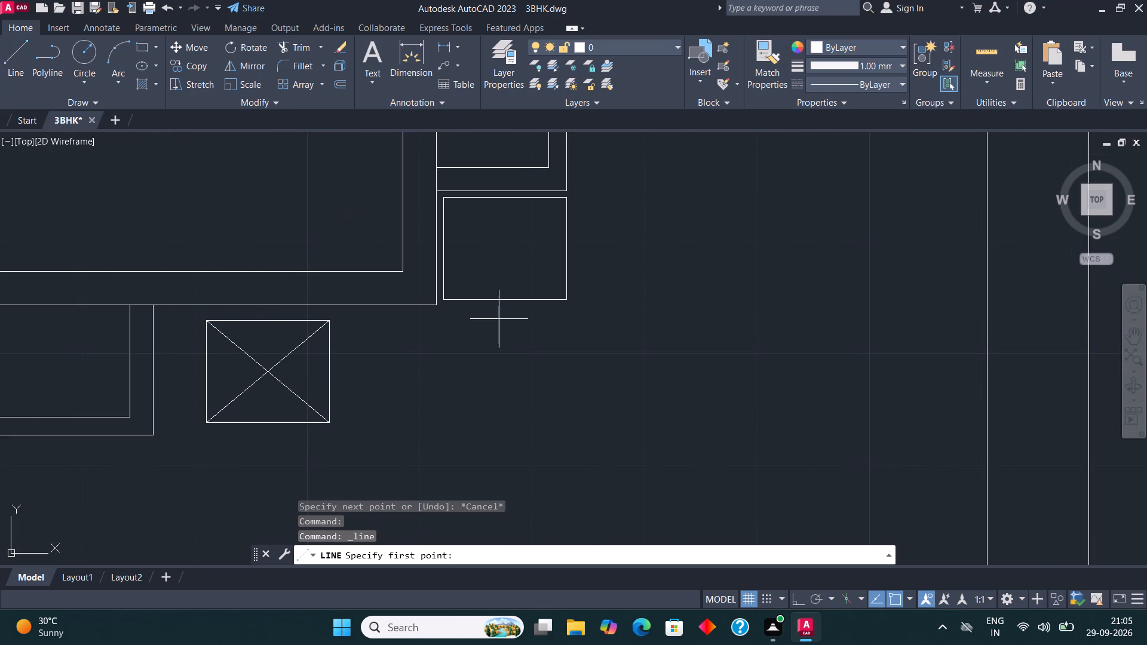
left_click(444, 300)
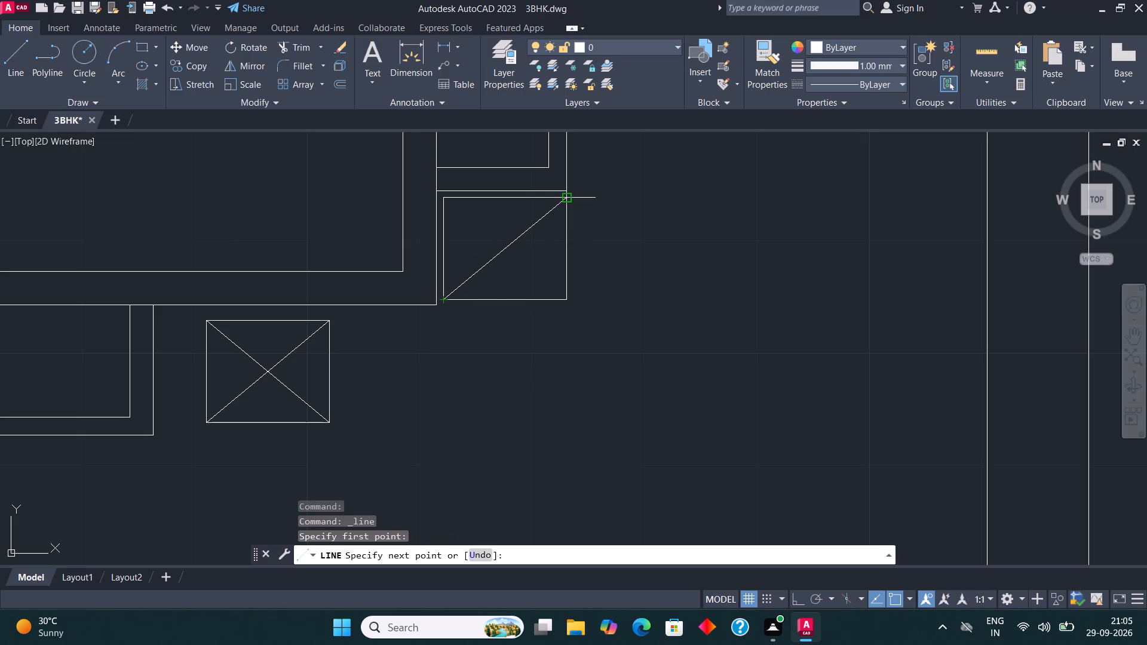
left_click(568, 201)
left_click(29, 62)
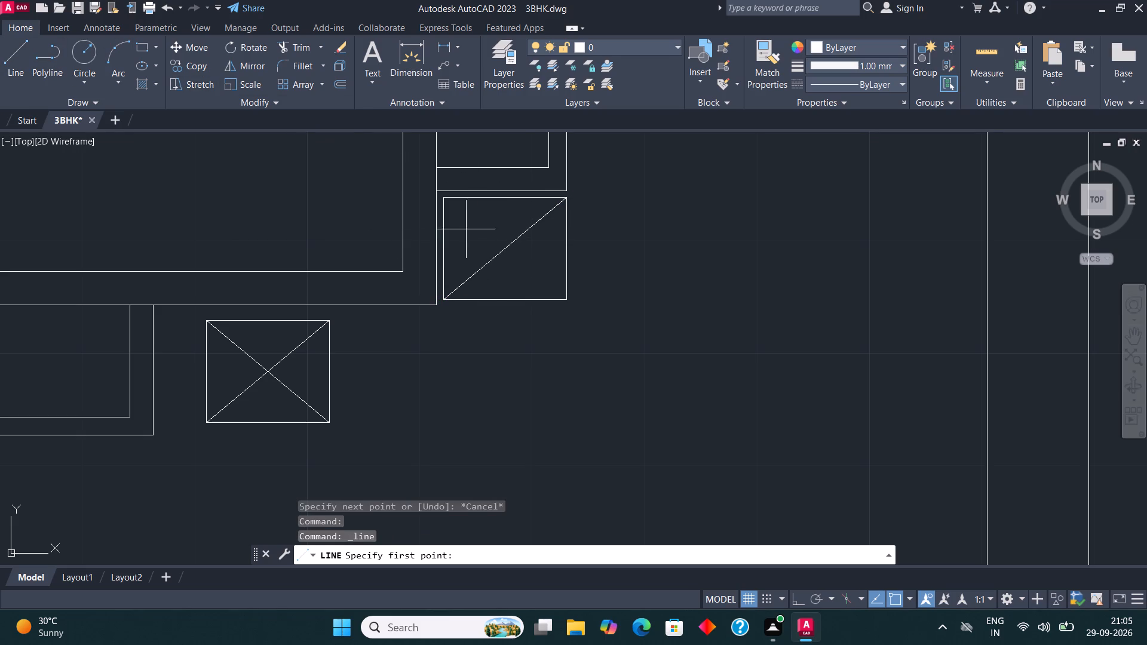
left_click(441, 202)
left_click(568, 297)
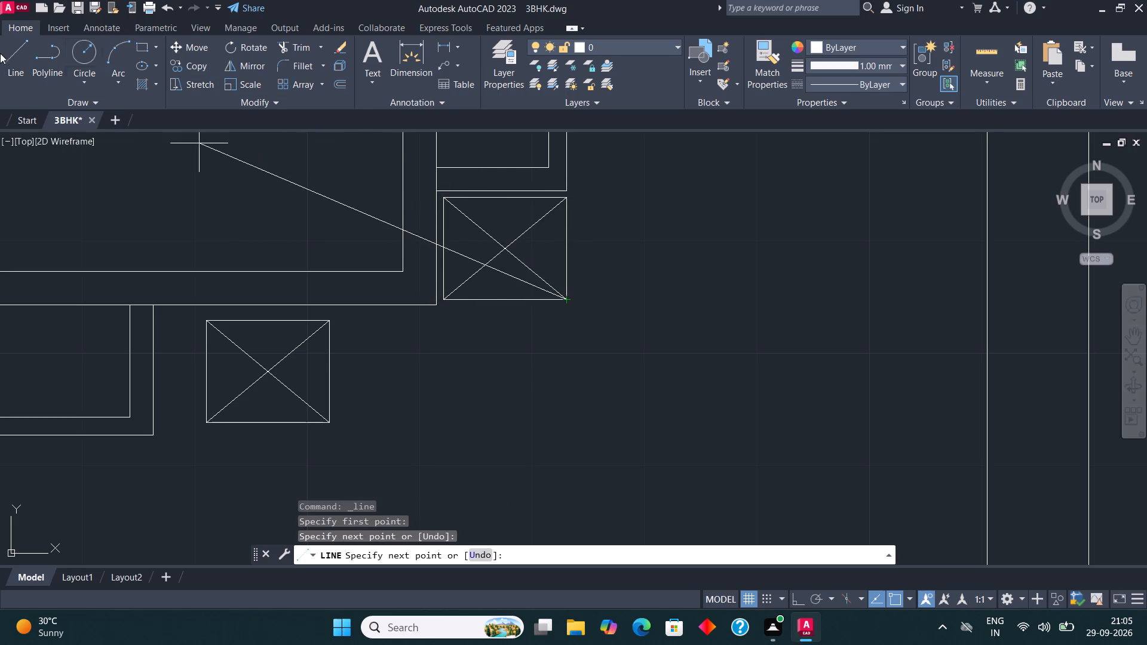
Draw crossing diagonals in the small square above the right-hand sofa and finish the line.
left_click(17, 54)
scroll(354, 344, "down", 4)
scroll(370, 231, "up", 1)
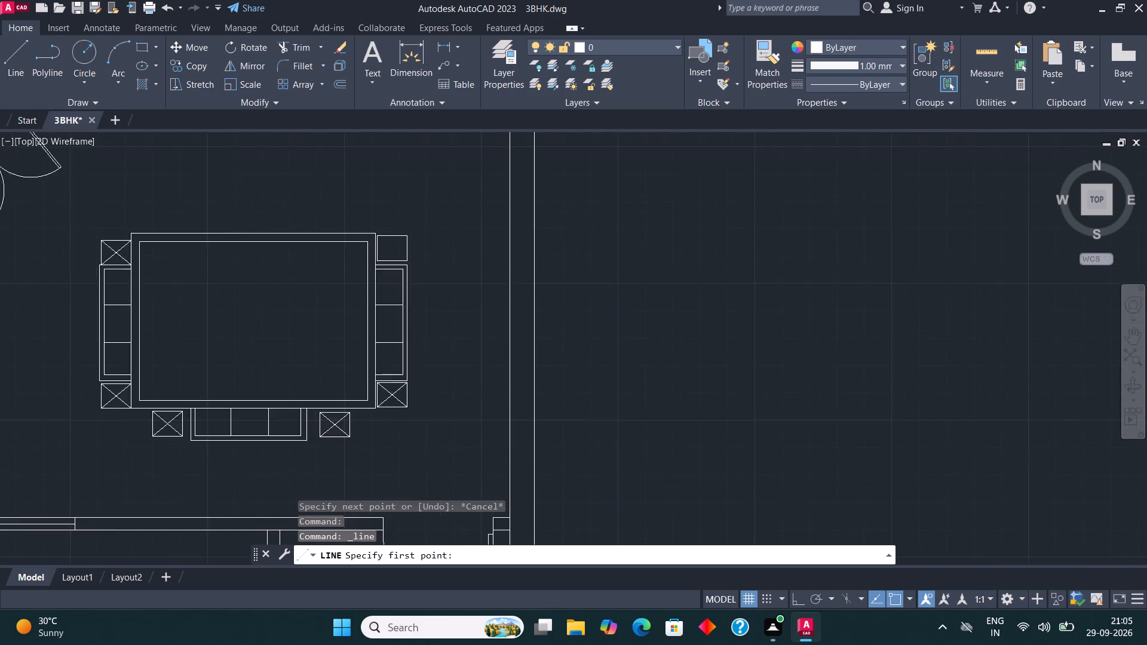
scroll(370, 231, "up", 2)
left_click(387, 242)
left_click(462, 304)
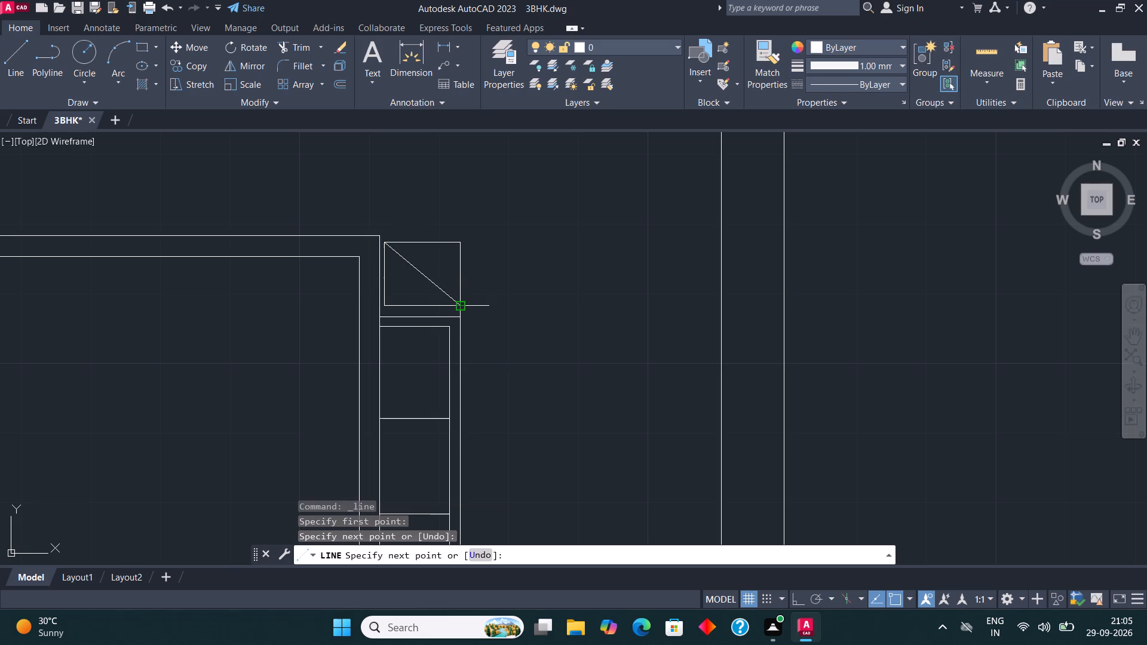
left_click(23, 55)
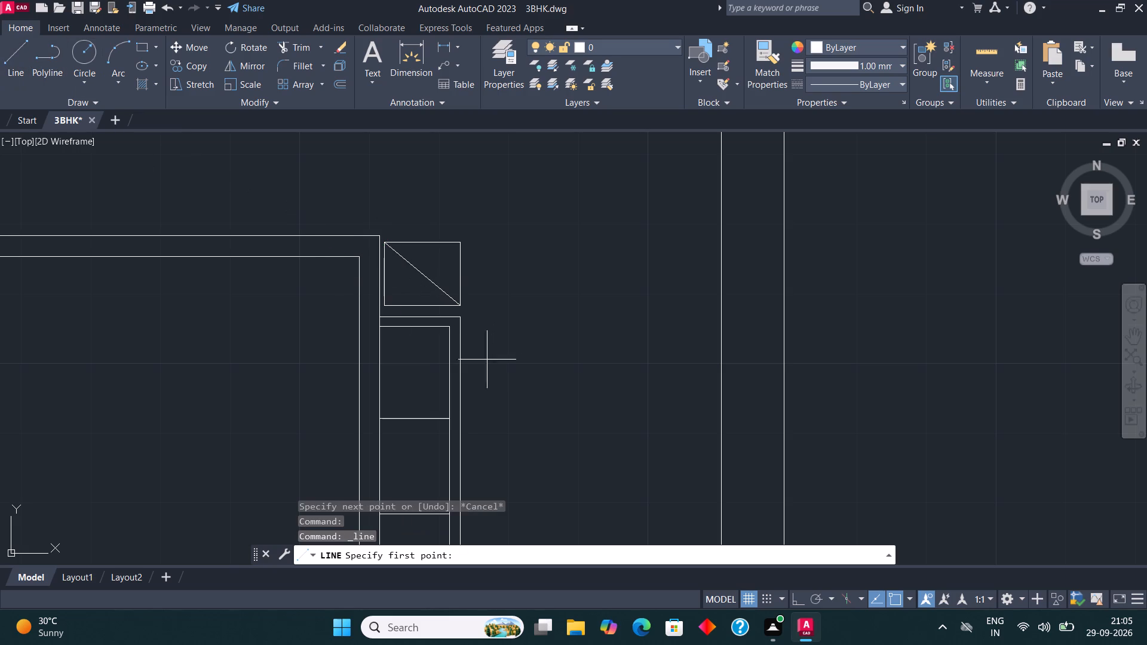
left_click(385, 306)
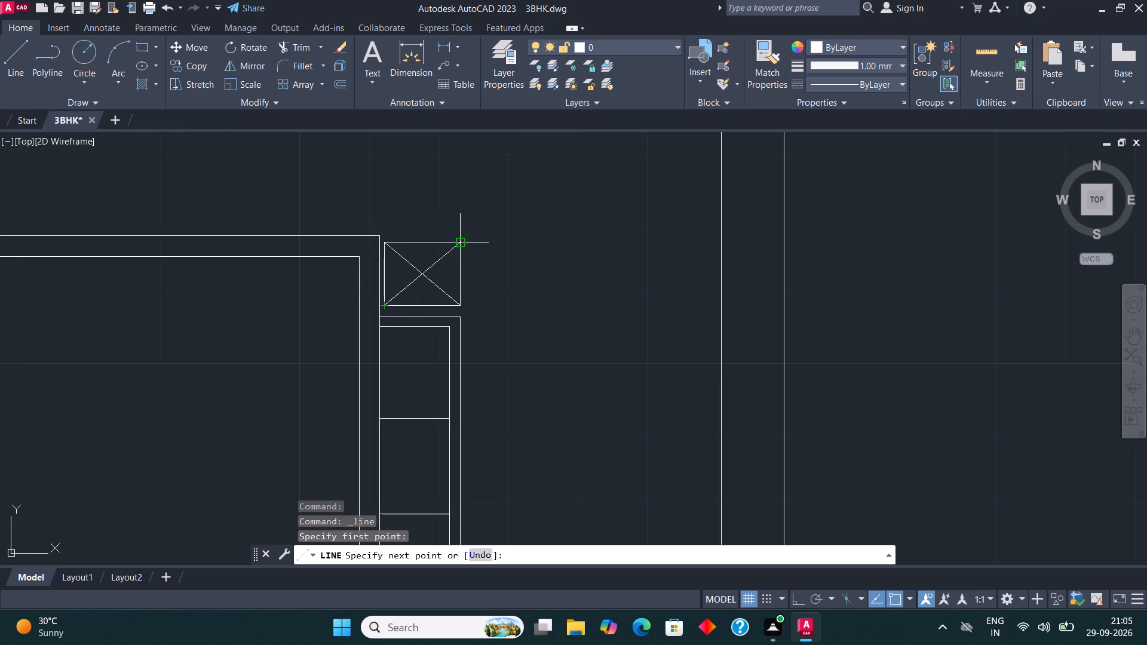
left_click(459, 245)
key("space")
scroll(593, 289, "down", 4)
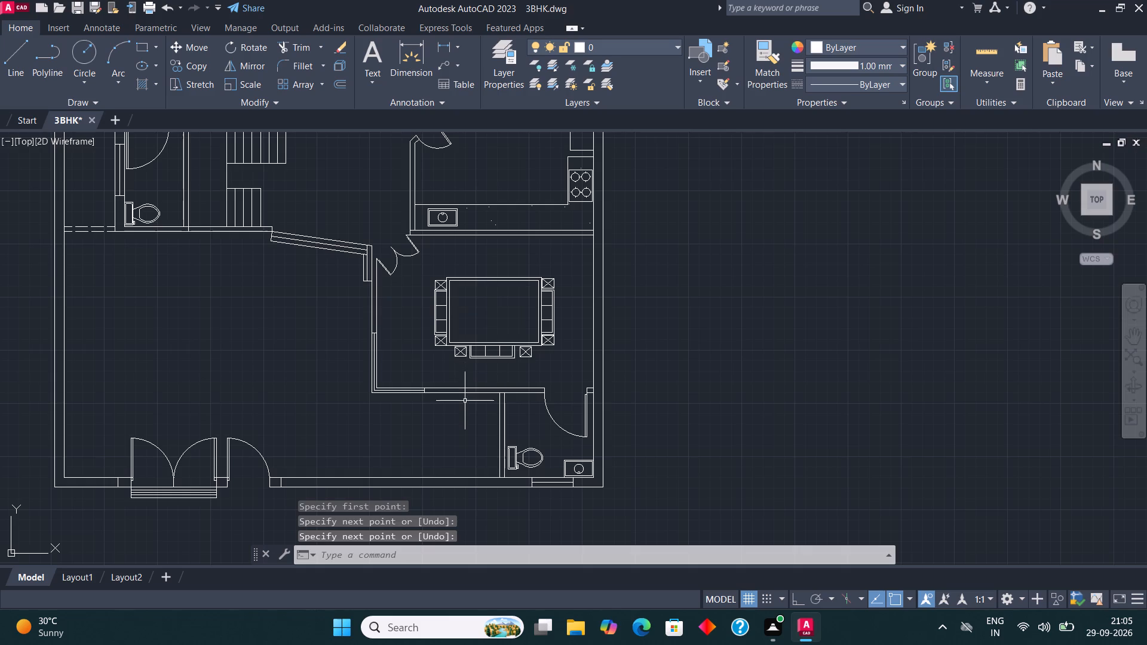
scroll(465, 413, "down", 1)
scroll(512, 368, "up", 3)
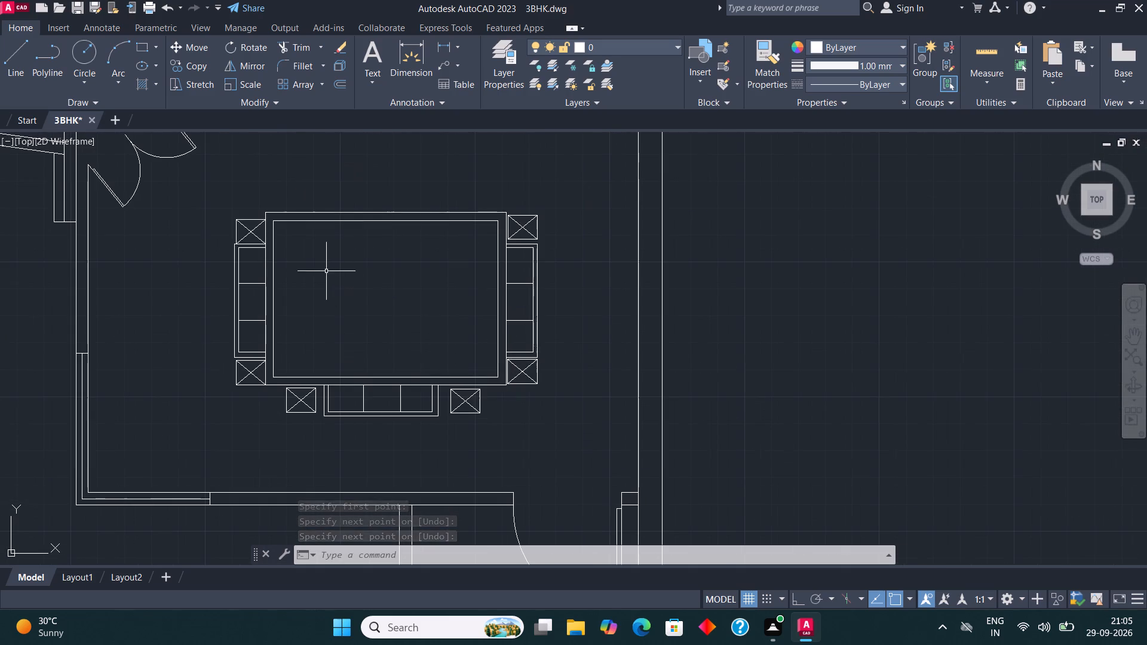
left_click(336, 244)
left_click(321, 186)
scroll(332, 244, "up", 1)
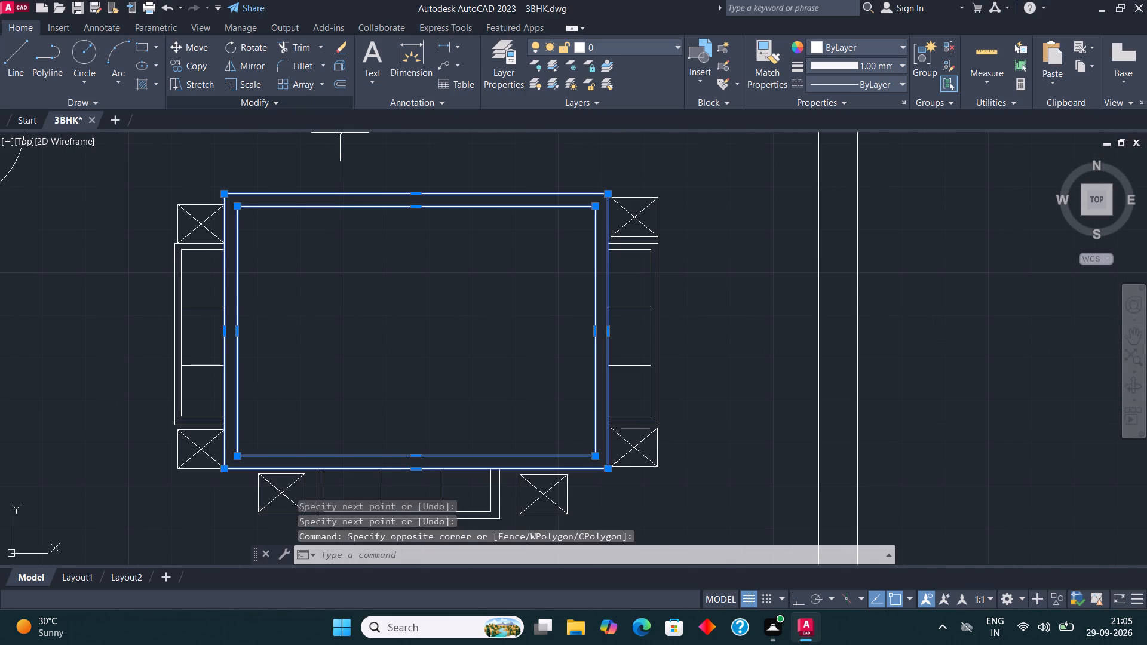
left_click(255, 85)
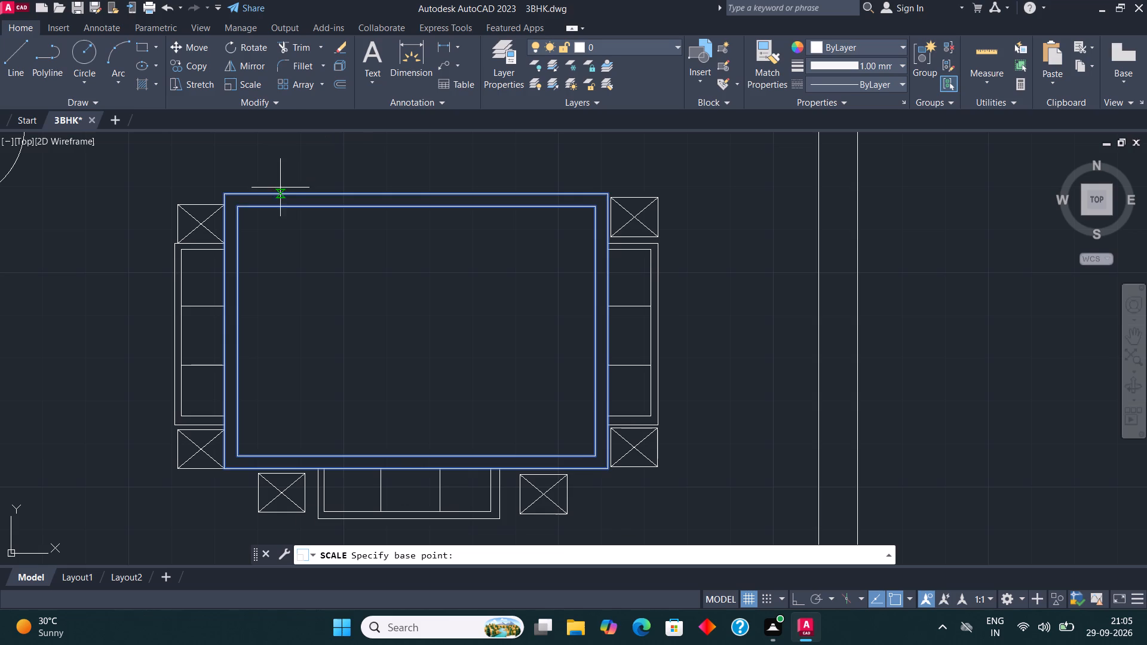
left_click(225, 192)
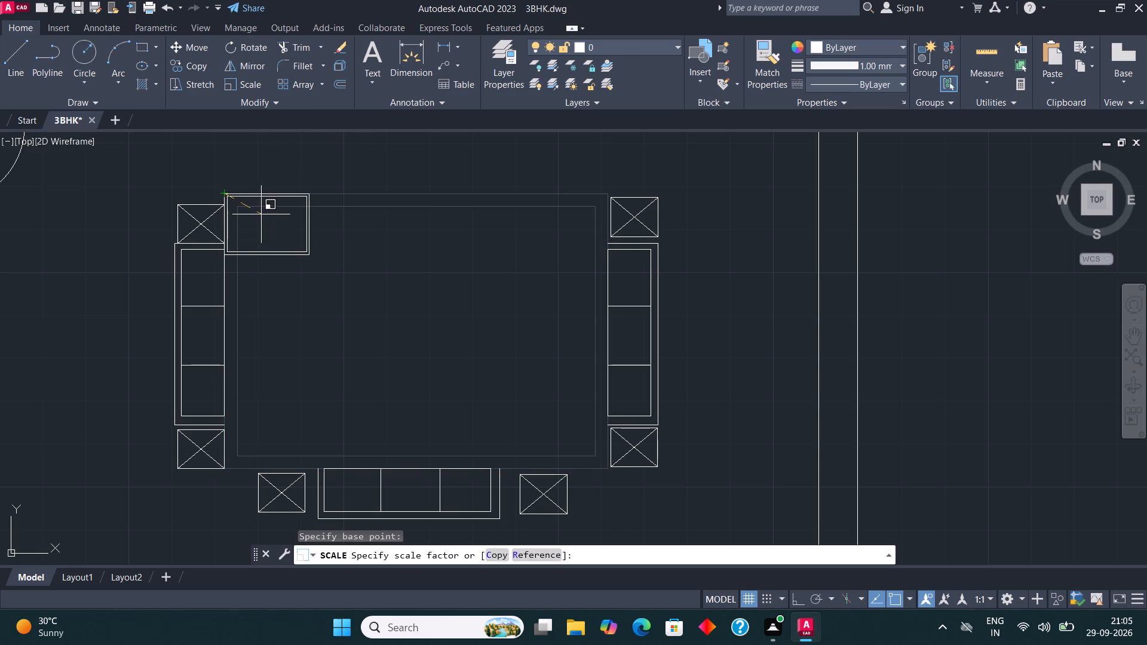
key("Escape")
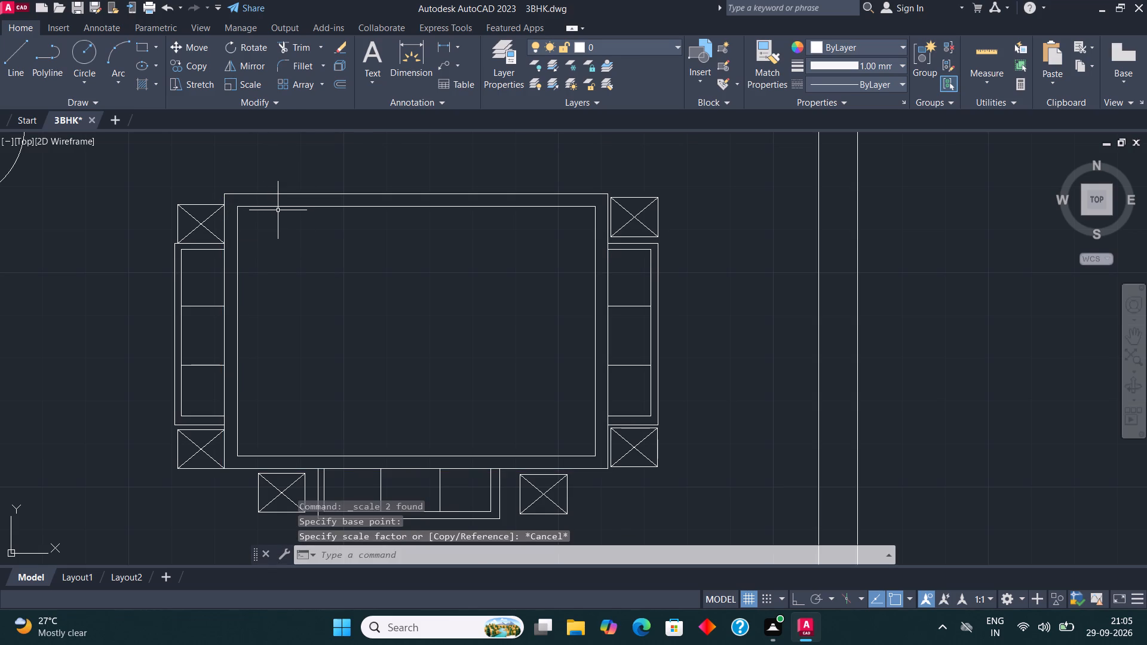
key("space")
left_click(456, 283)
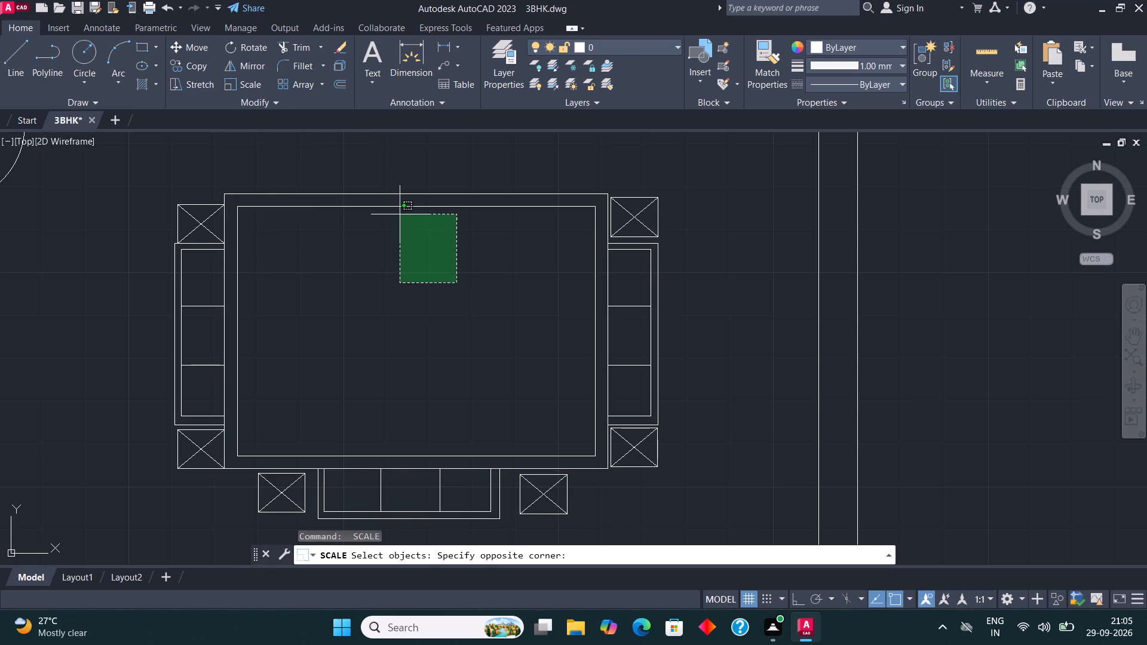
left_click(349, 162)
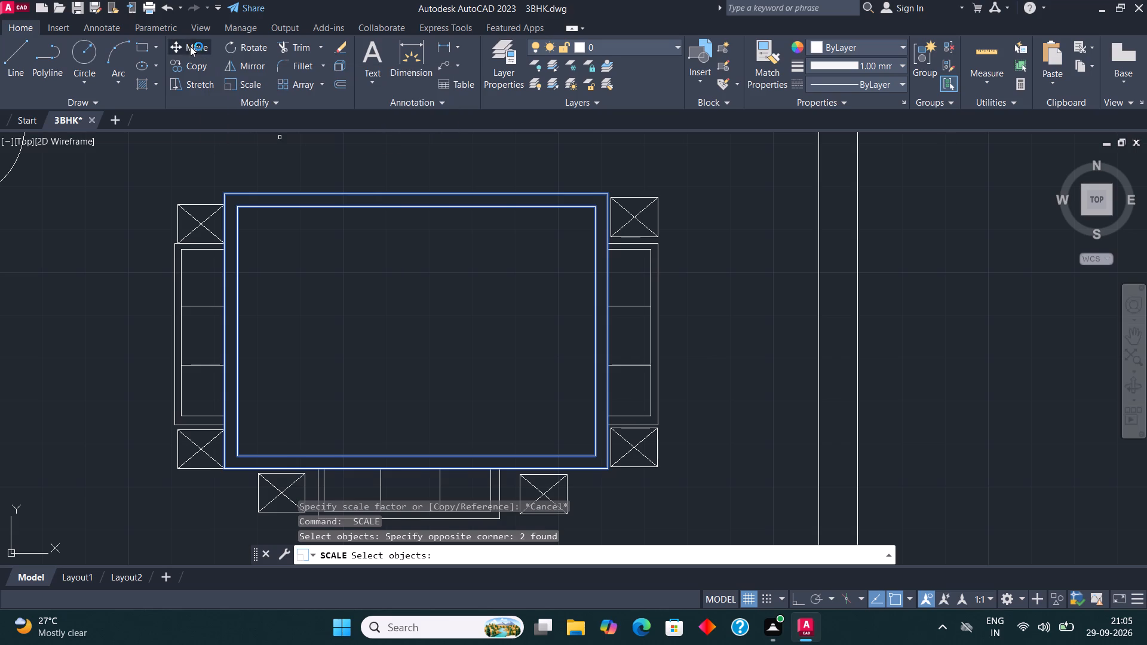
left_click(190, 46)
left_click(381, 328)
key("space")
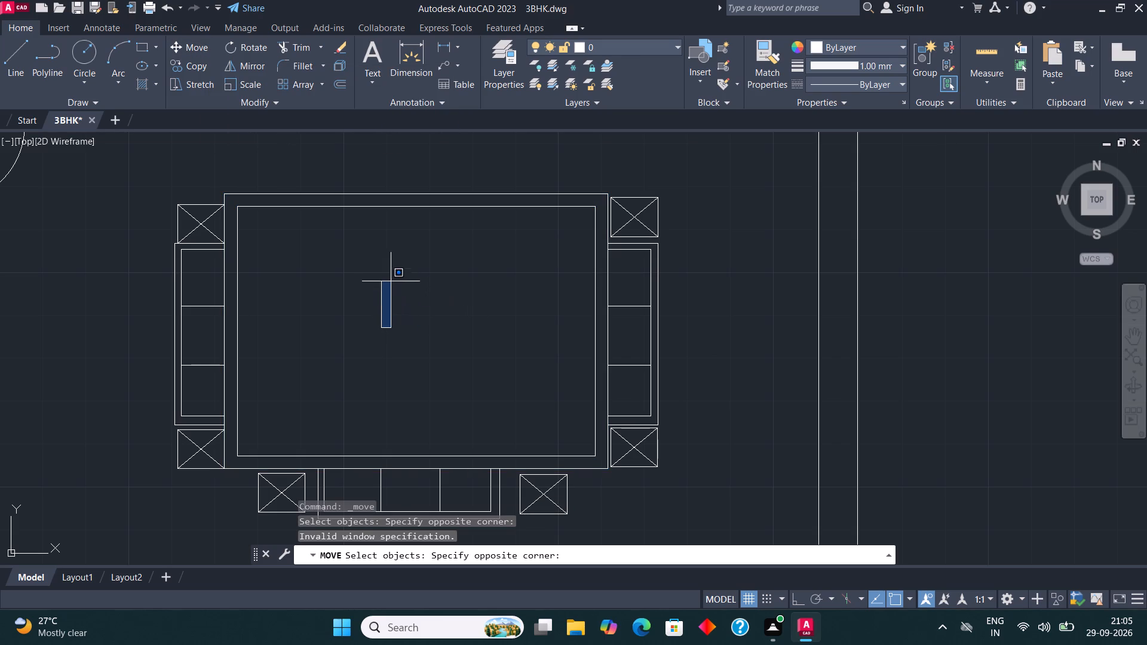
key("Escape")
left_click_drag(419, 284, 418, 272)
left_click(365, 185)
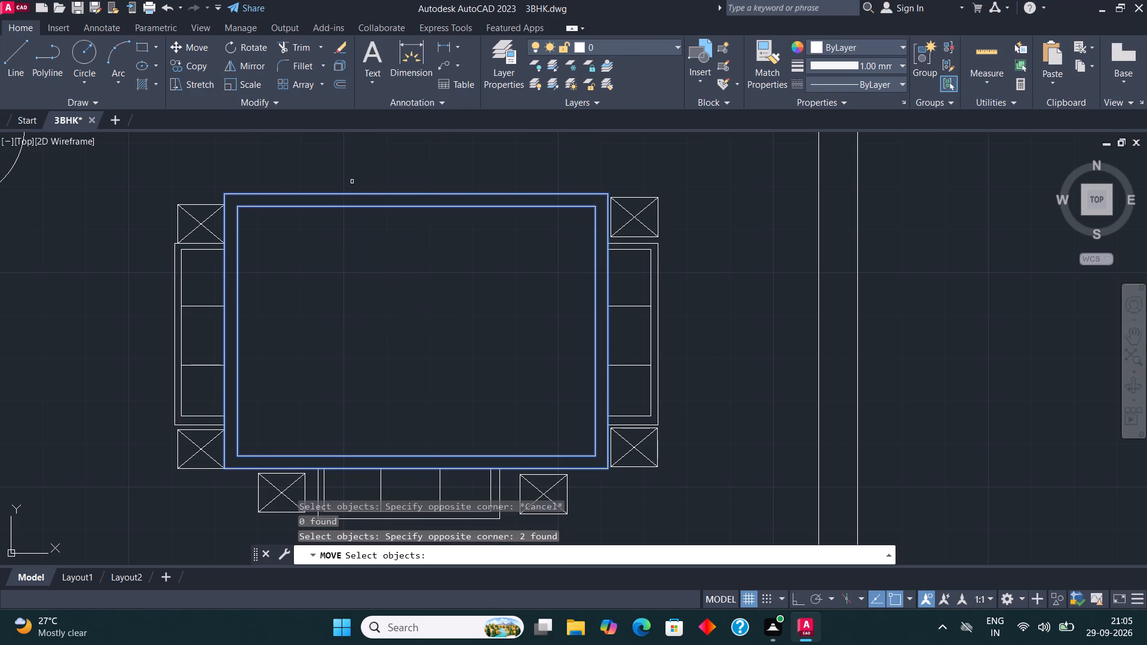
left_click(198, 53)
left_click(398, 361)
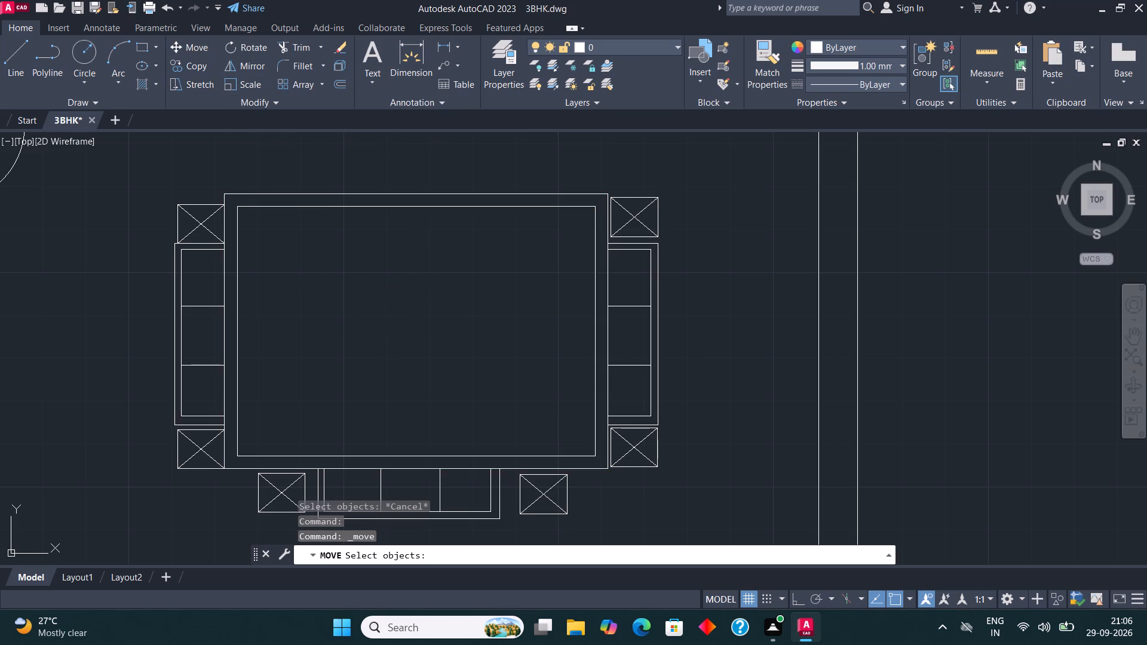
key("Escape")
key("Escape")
Move the double-outlined rectangle from between the three sofas to the empty area outside the plan's right-hand wall.
left_click(408, 257)
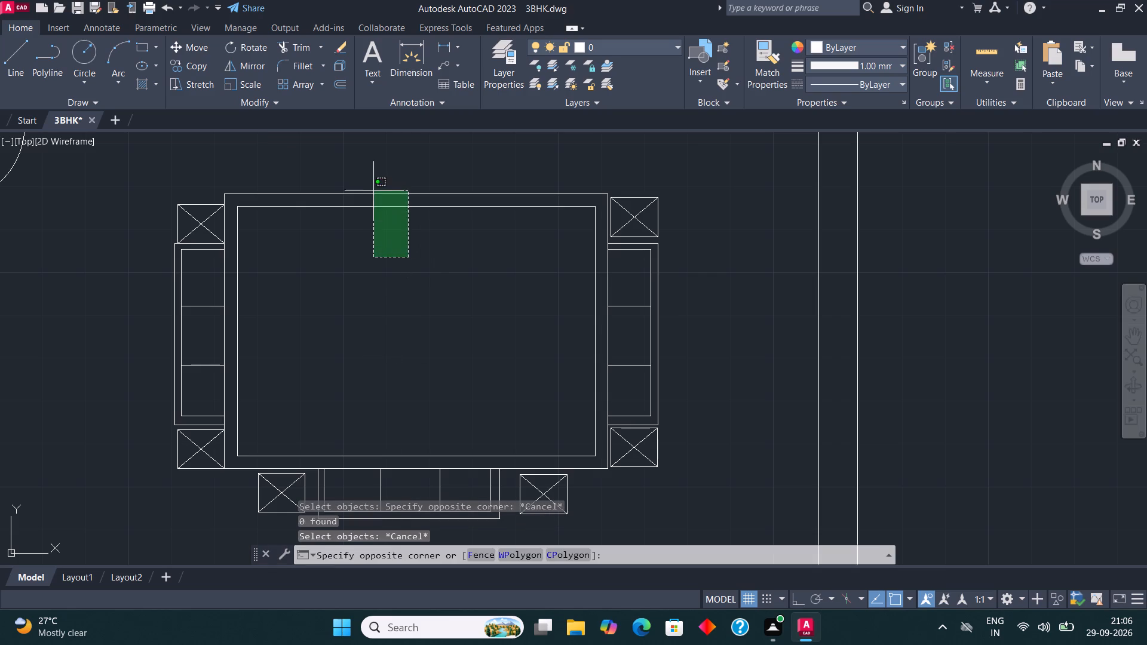
left_click(368, 182)
left_click(196, 50)
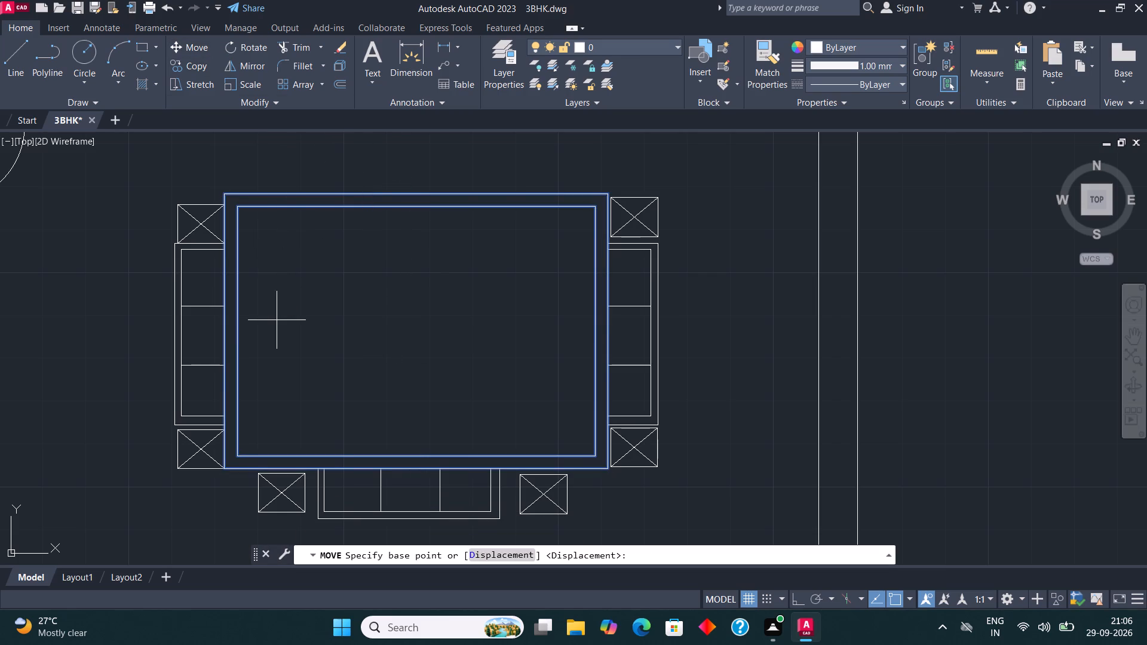
left_click(277, 320)
scroll(277, 330, "down", 3)
scroll(486, 328, "up", 1)
left_click(484, 328)
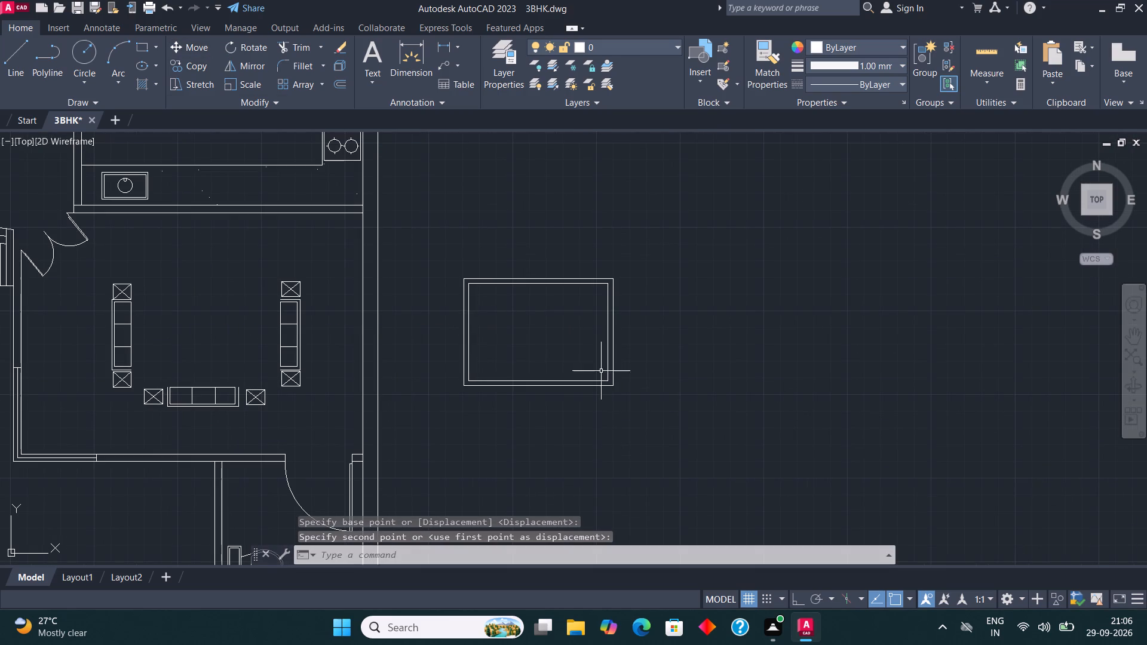
key("comma")
left_click(654, 413)
key("Escape")
Scale the double-outlined rectangle down freehand so it can fit between the two side sofas.
left_click_drag(640, 421, 643, 413)
left_click(428, 240)
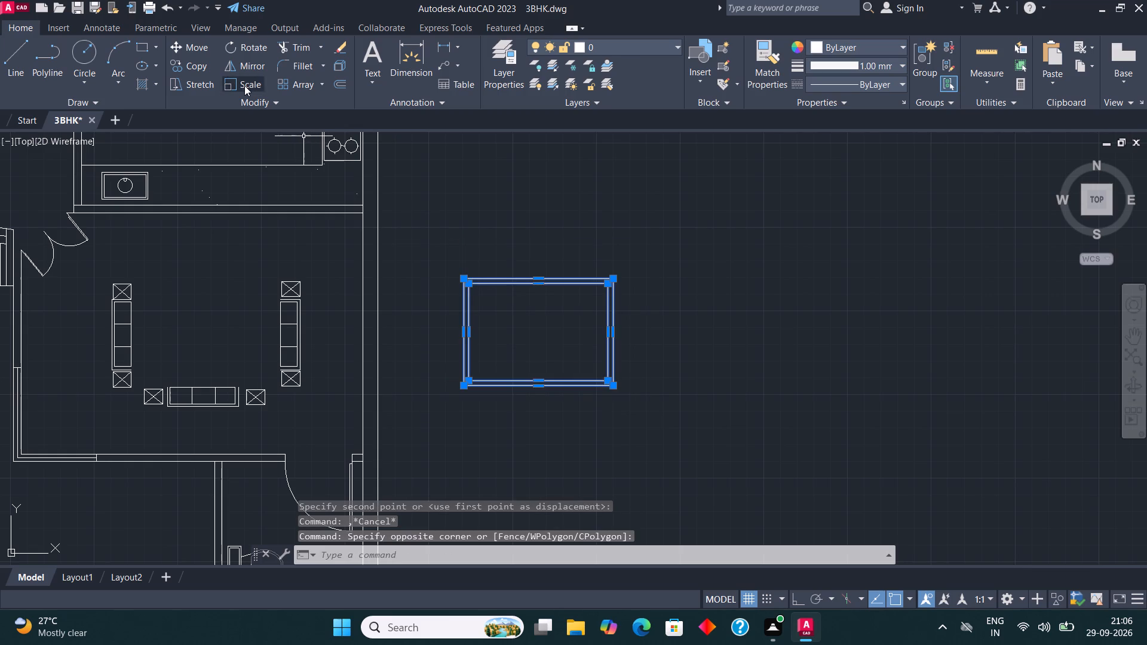
left_click(244, 85)
left_click(508, 367)
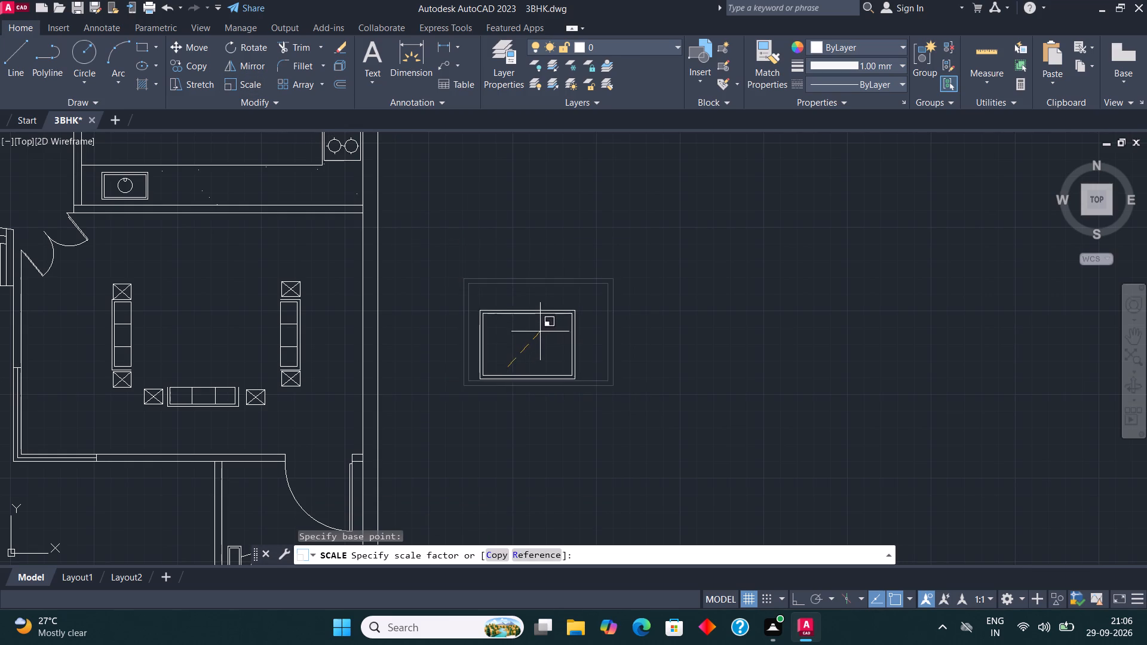
left_click(547, 322)
Move the reduced double-outlined rectangle back into the room, centred between the side sofas and above the bottom sofa.
left_click(522, 330)
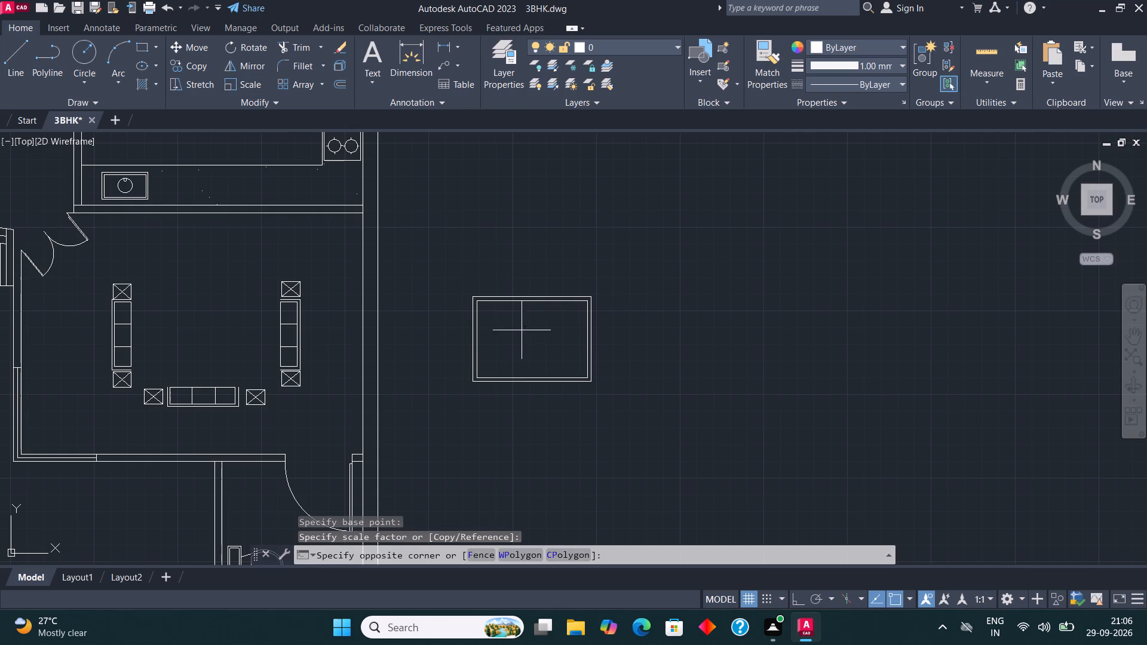
left_click(474, 261)
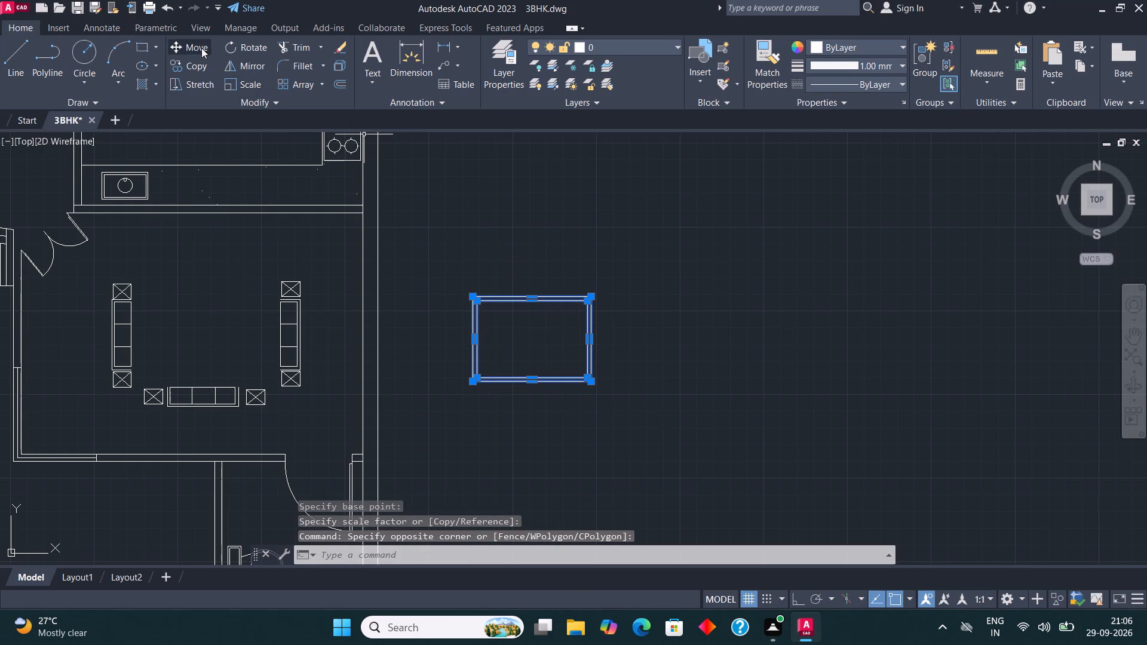
left_click(197, 46)
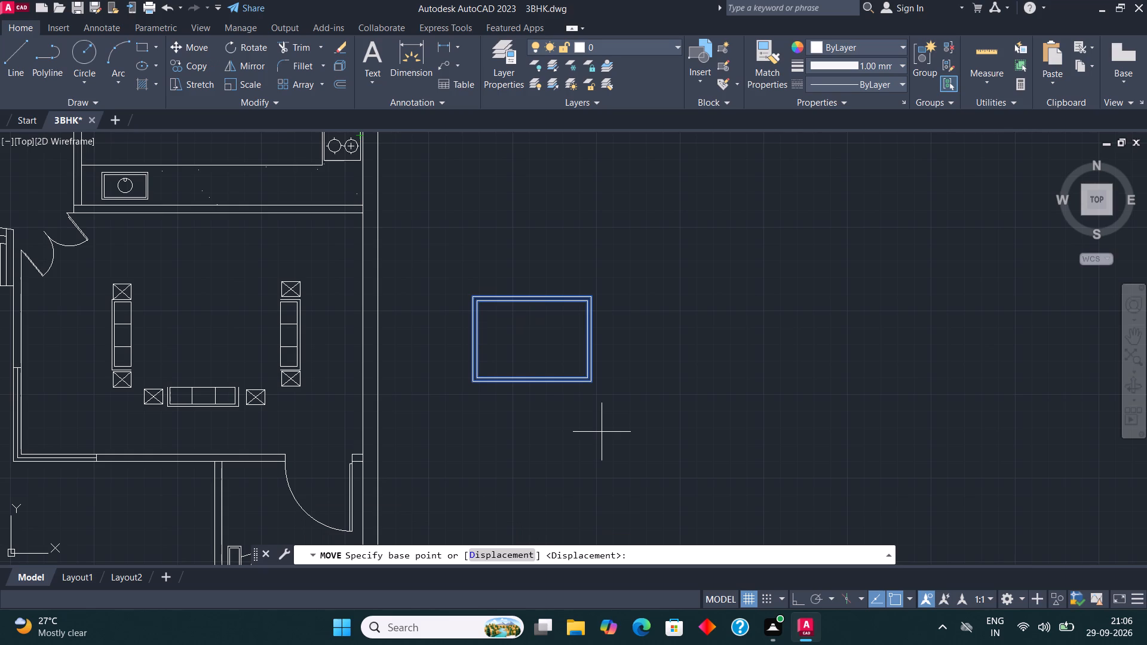
left_click(520, 343)
scroll(608, 346, "down", 2)
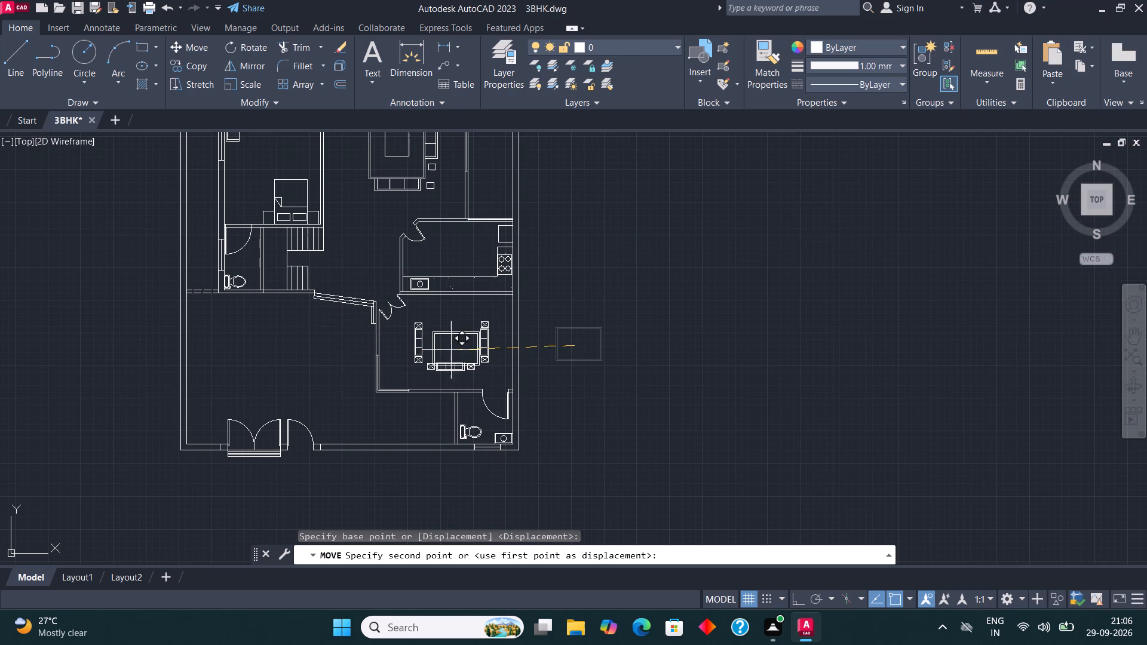
scroll(450, 351, "up", 3)
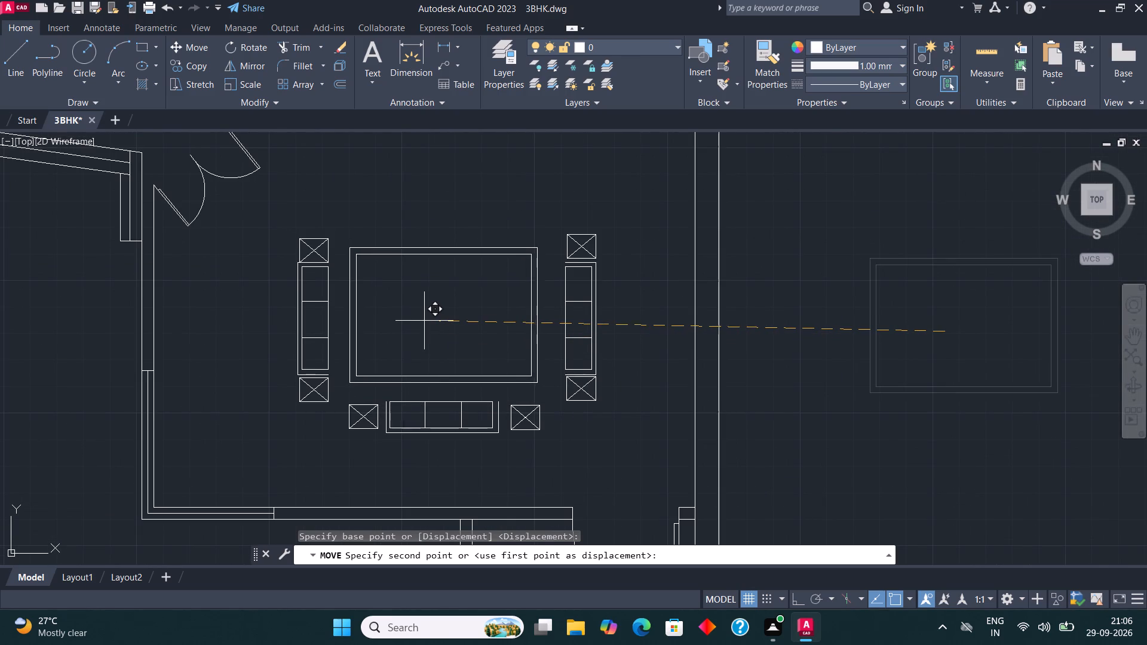
left_click(429, 322)
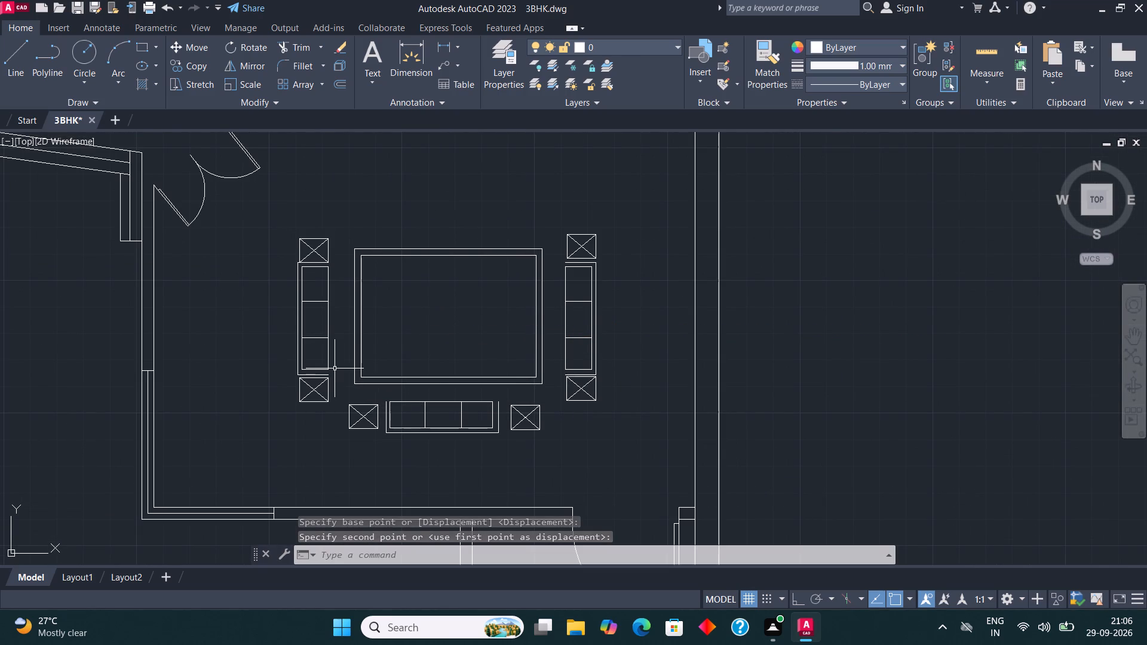
Draw a long narrow rectangle inside the double-outlined rectangle, just above its lower inner edge.
scroll(474, 302, "down", 1)
scroll(464, 317, "up", 2)
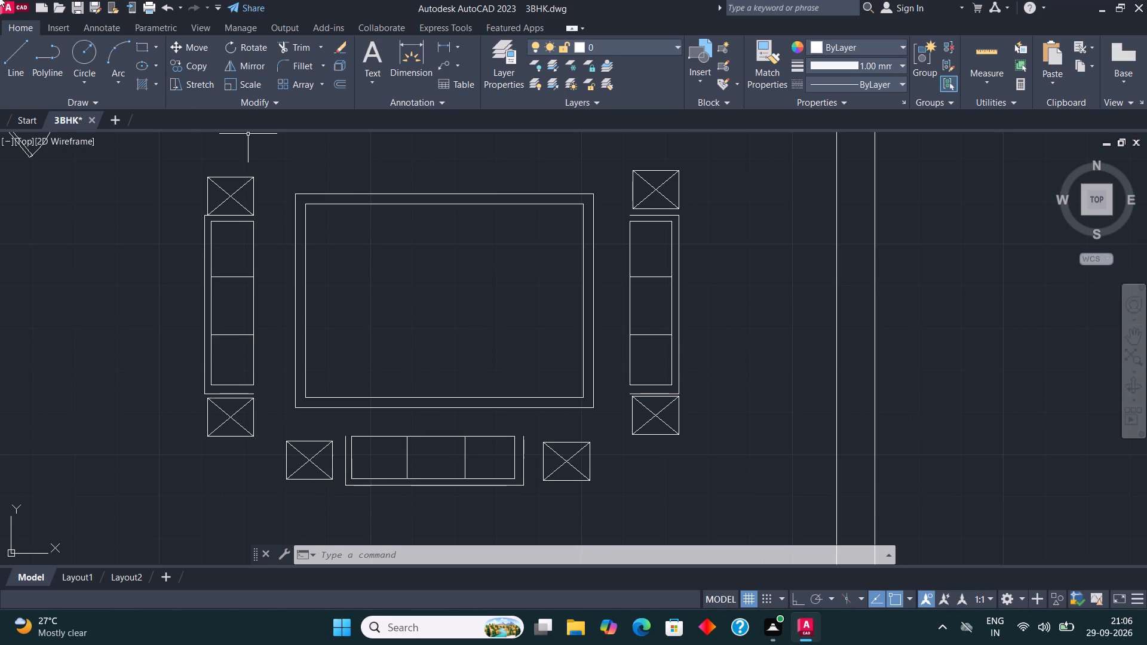
left_click(136, 51)
scroll(348, 360, "up", 1)
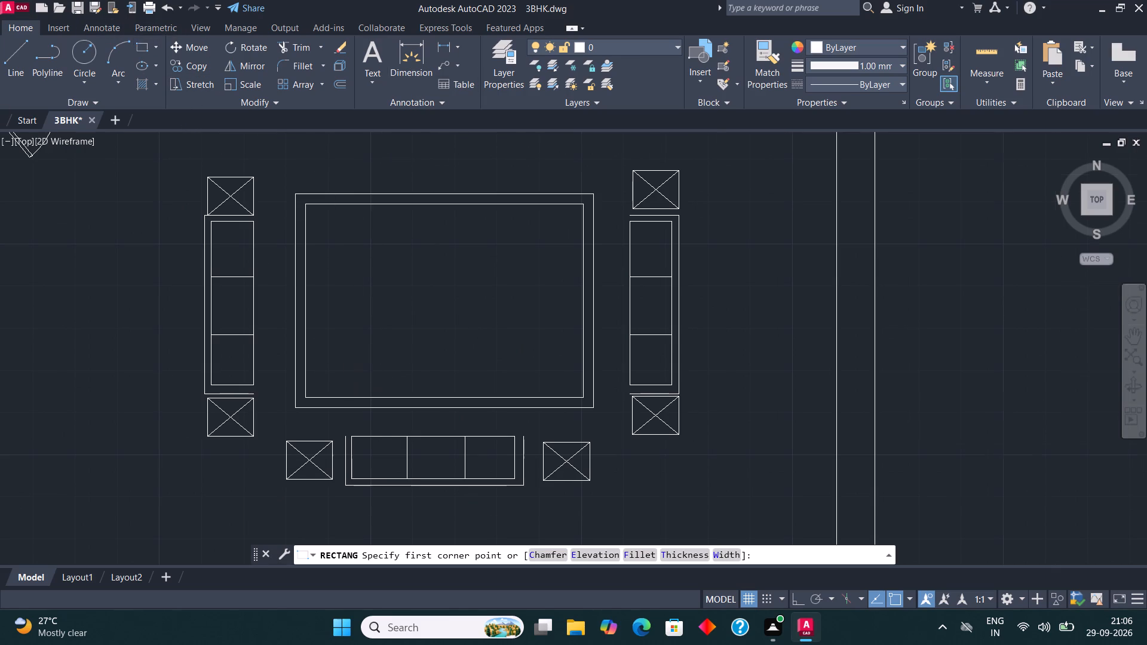
left_click(317, 406)
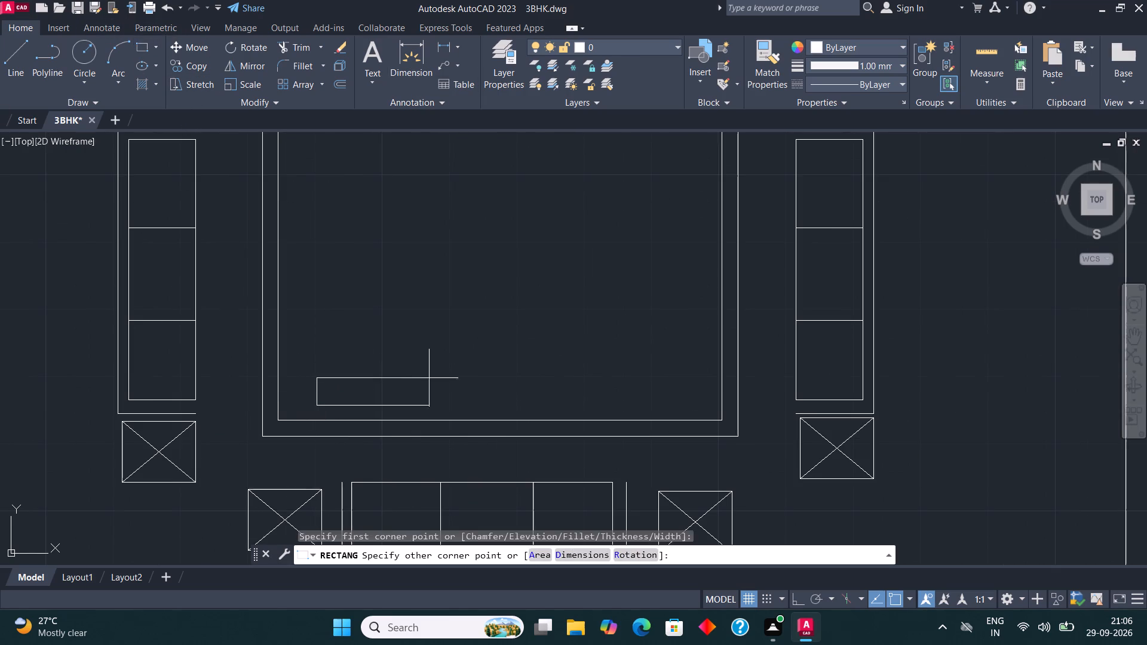
left_click(698, 359)
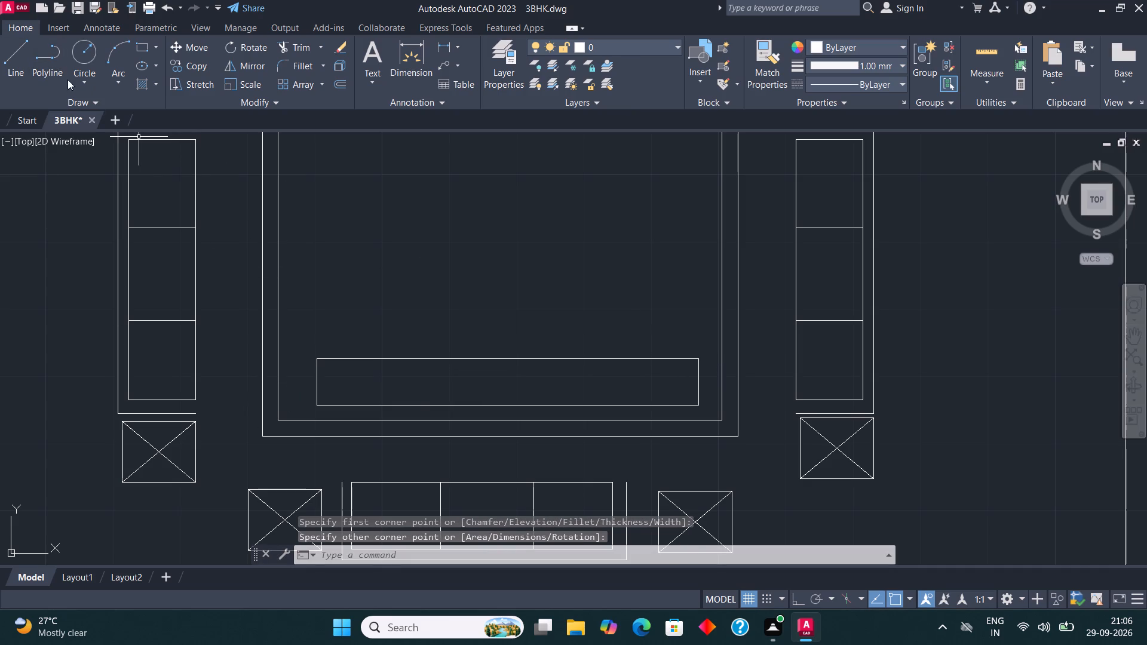
Draw a vertical line about 9 inches long upward from the midpoint of the narrow rectangle's lower edge, past its upper edge.
left_click(13, 57)
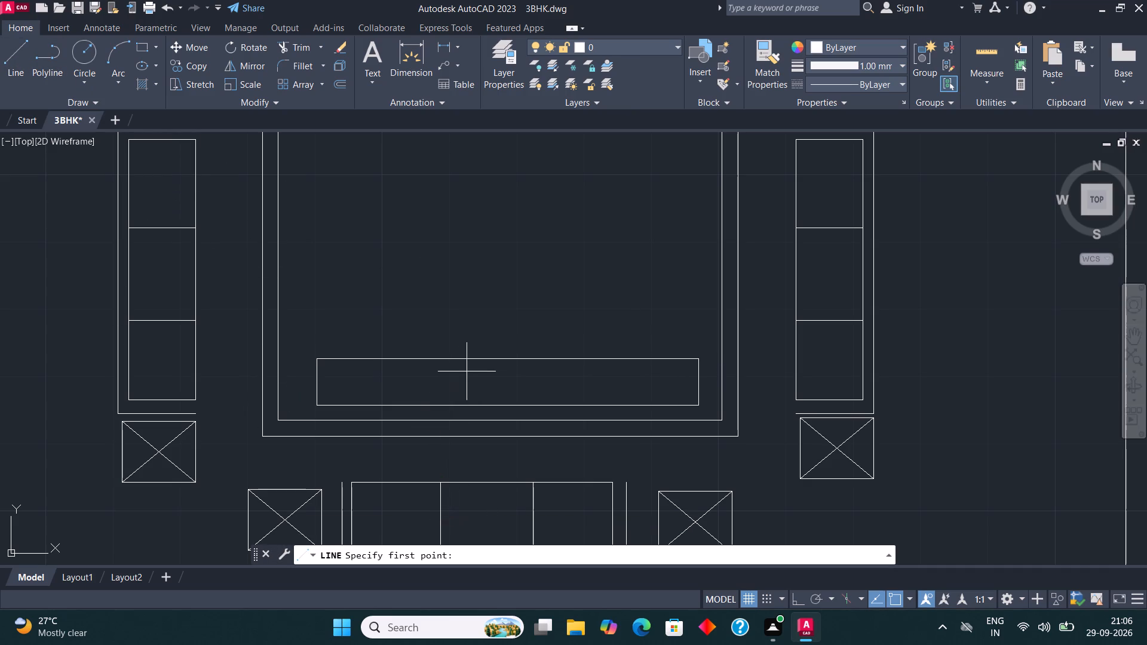
left_click(513, 408)
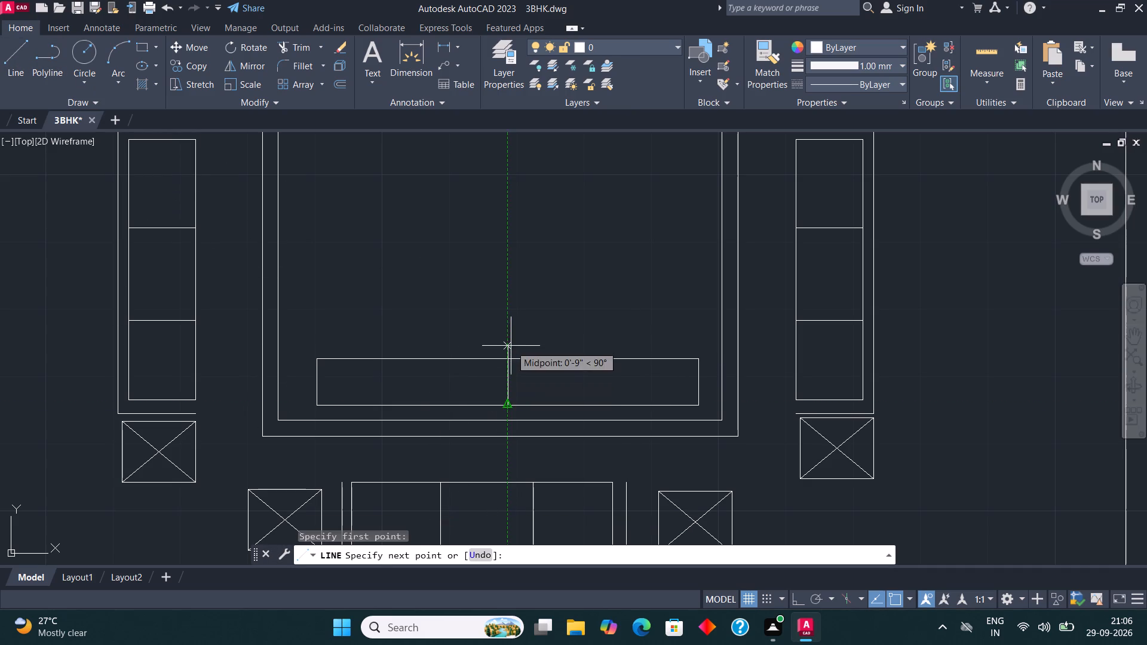
left_click(511, 345)
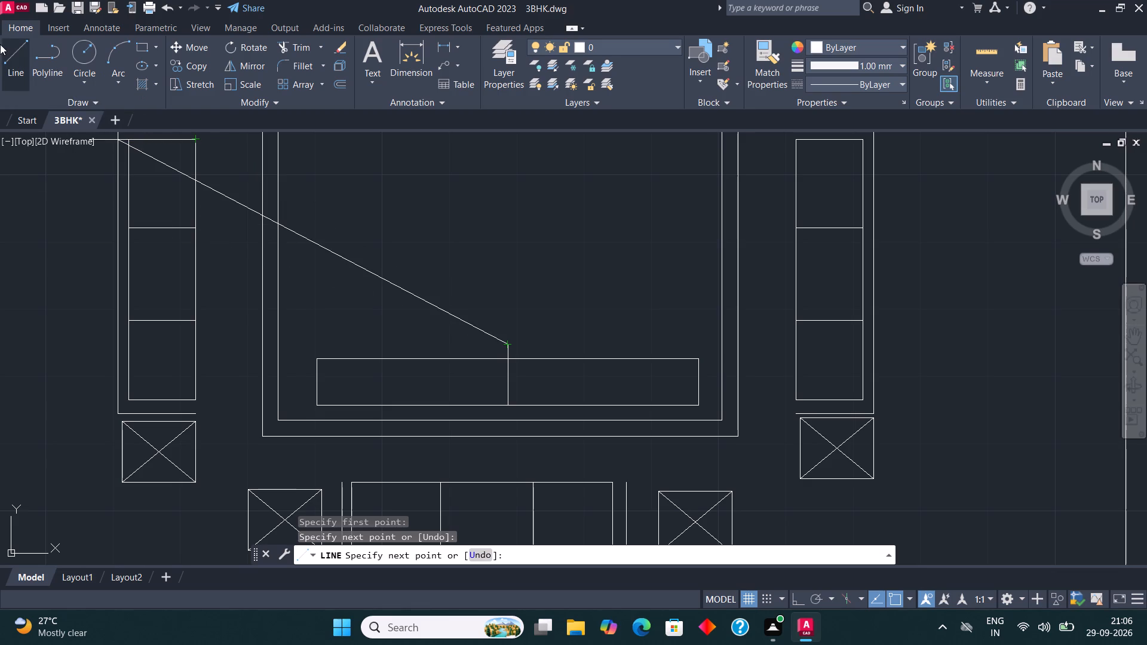
Draw a line along the left half of the narrow rectangle's lower edge and a vertical line up from its midpoint.
left_click(8, 51)
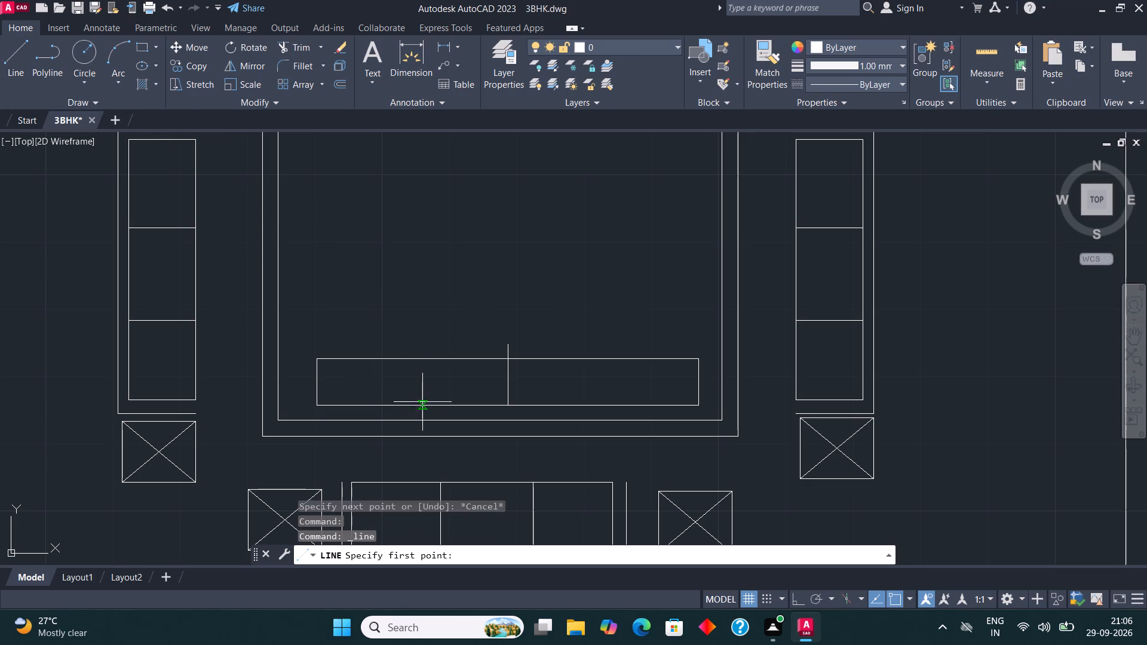
left_click(317, 405)
left_click(507, 407)
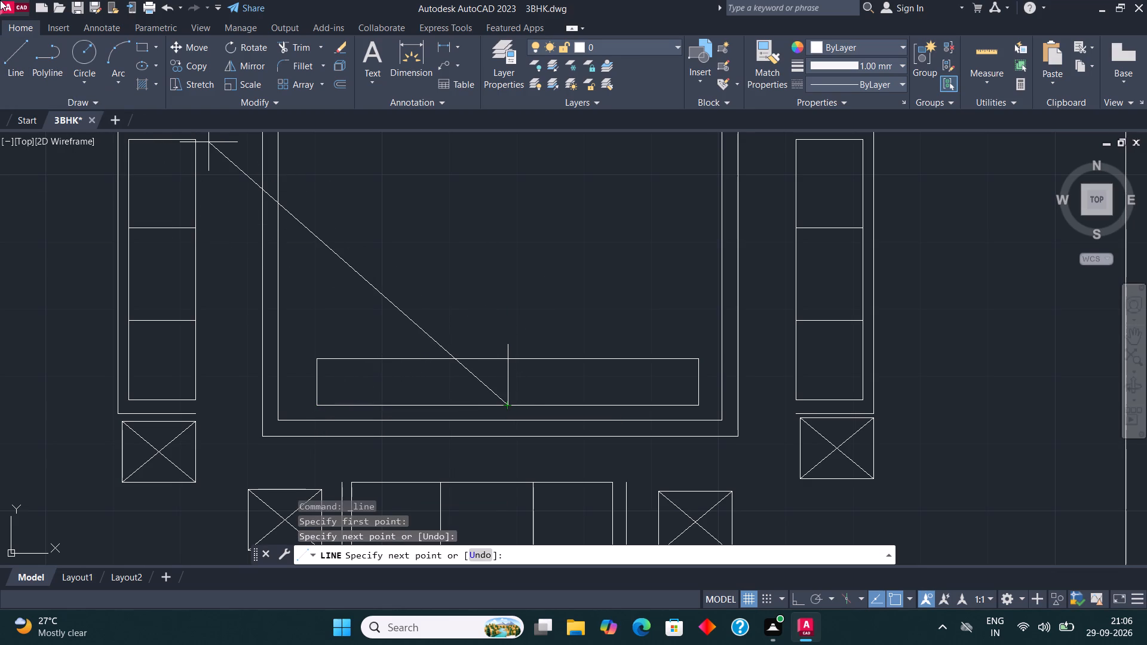
left_click(13, 51)
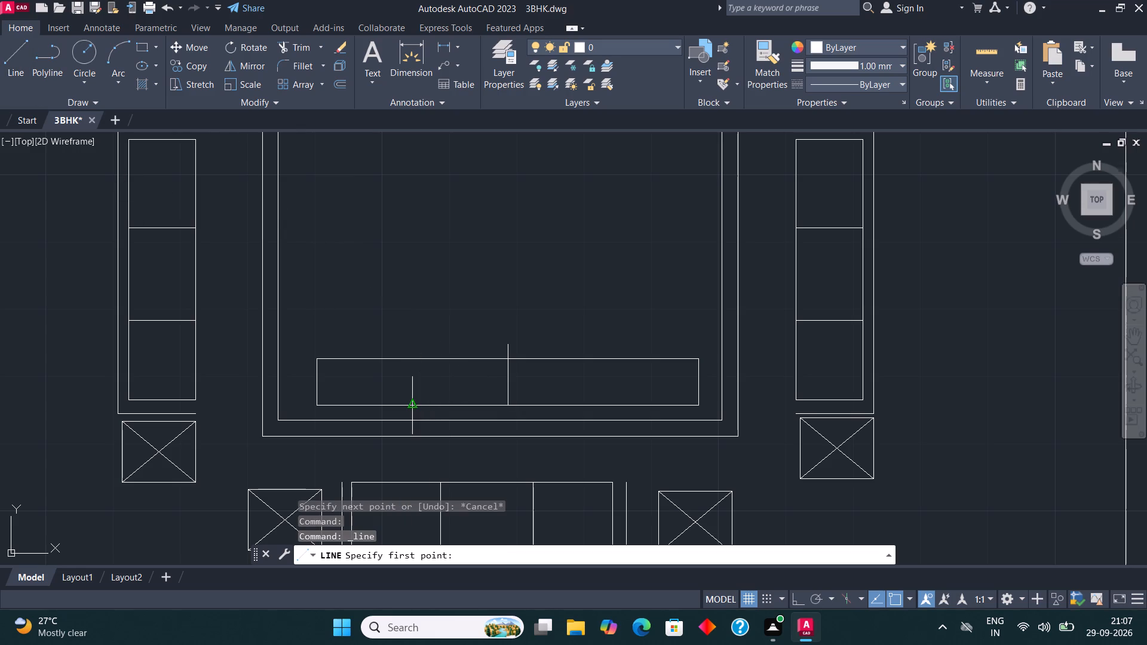
left_click(409, 404)
left_click(409, 322)
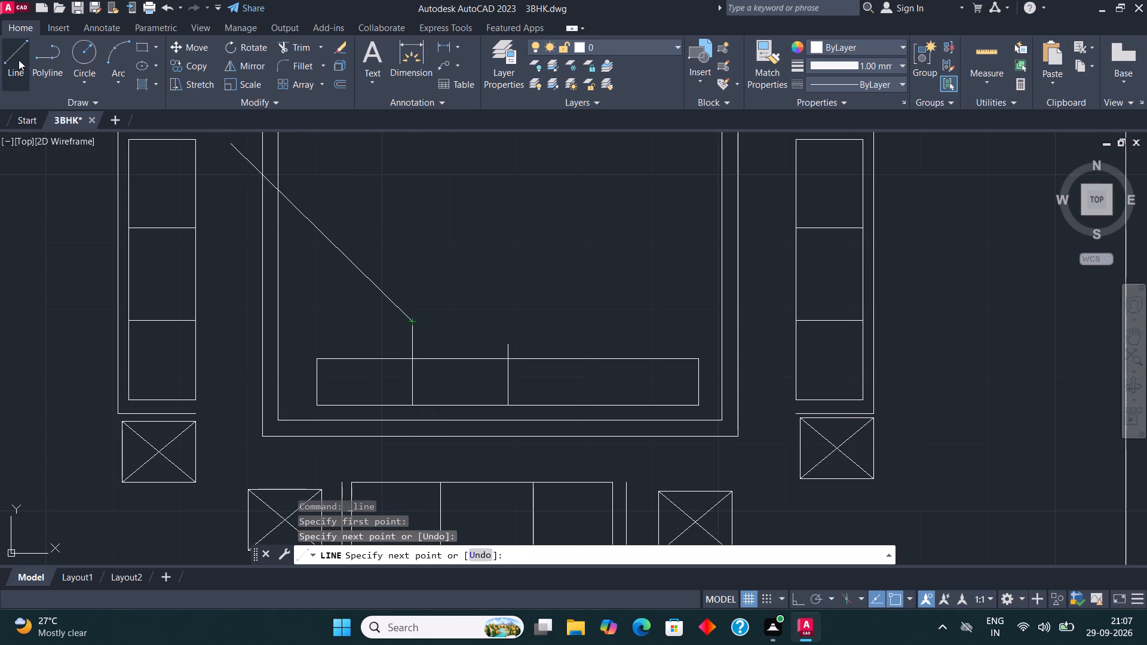
Draw a line along the right half of the narrow rectangle's lower edge and a vertical line up from its midpoint.
left_click(19, 60)
left_click(509, 408)
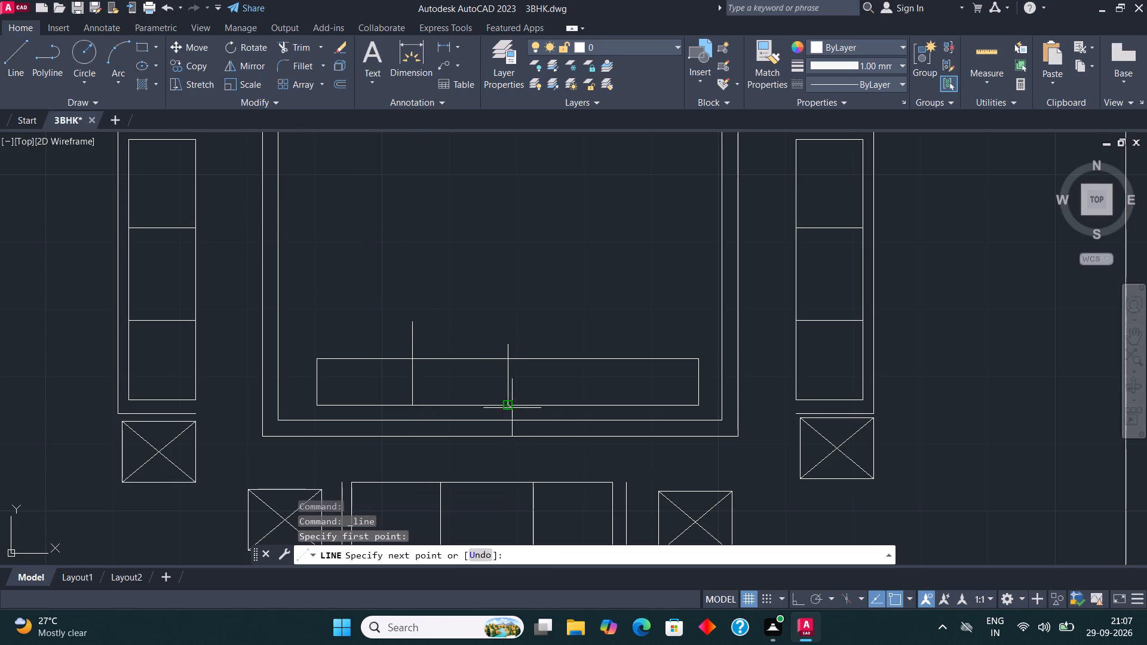
left_click(699, 406)
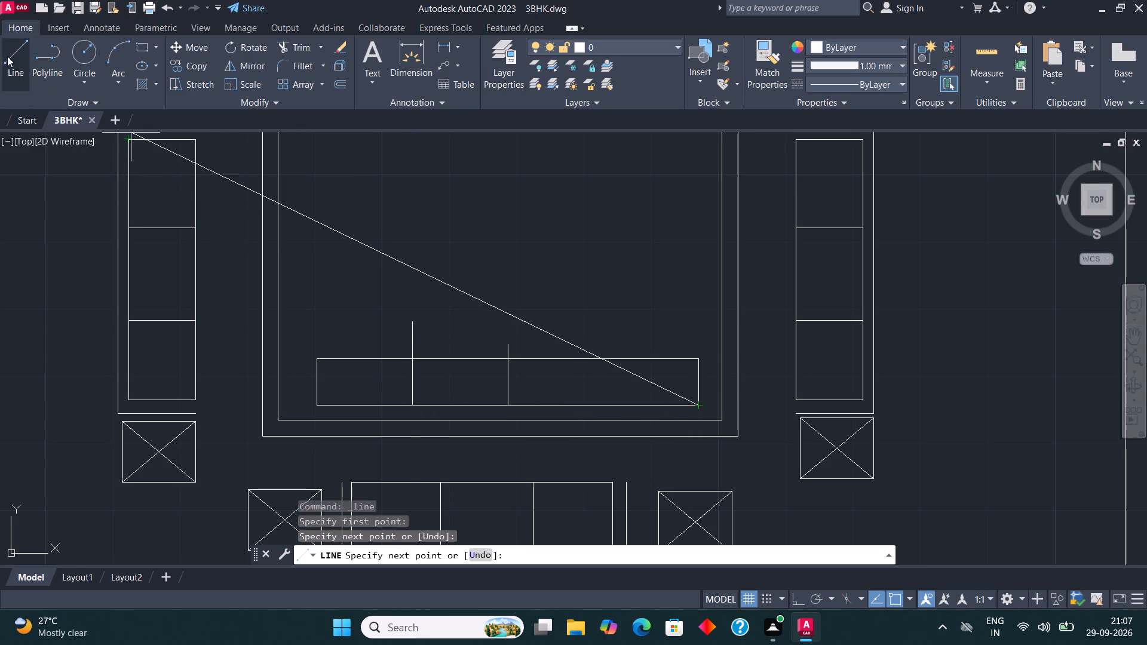
left_click(9, 51)
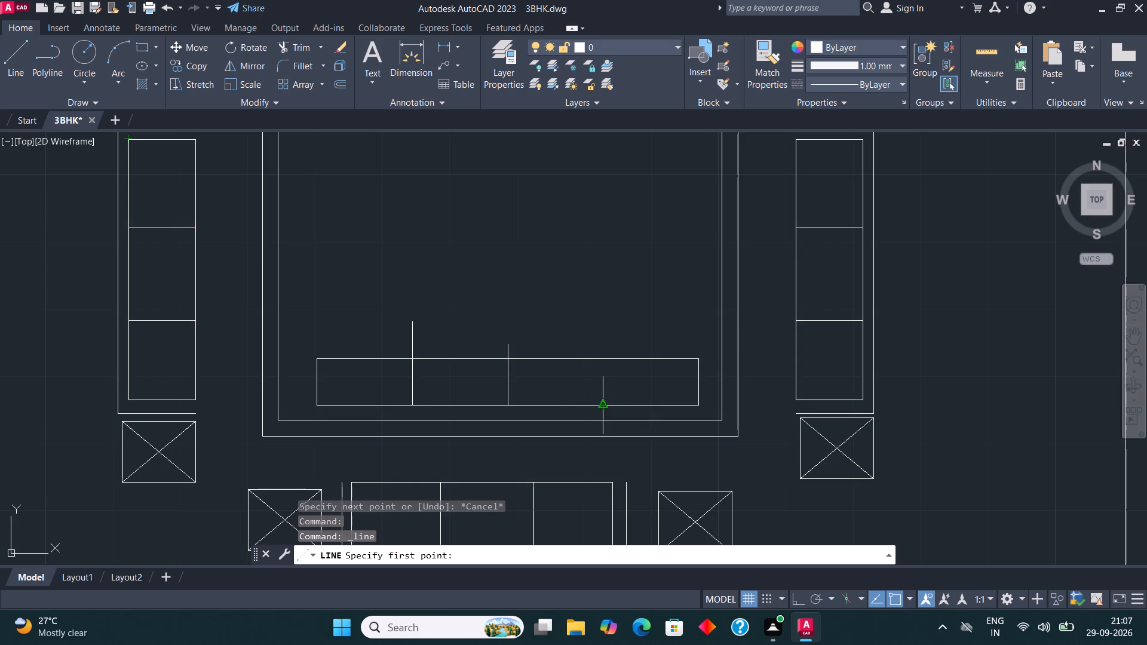
left_click(602, 401)
left_click(598, 336)
key("space")
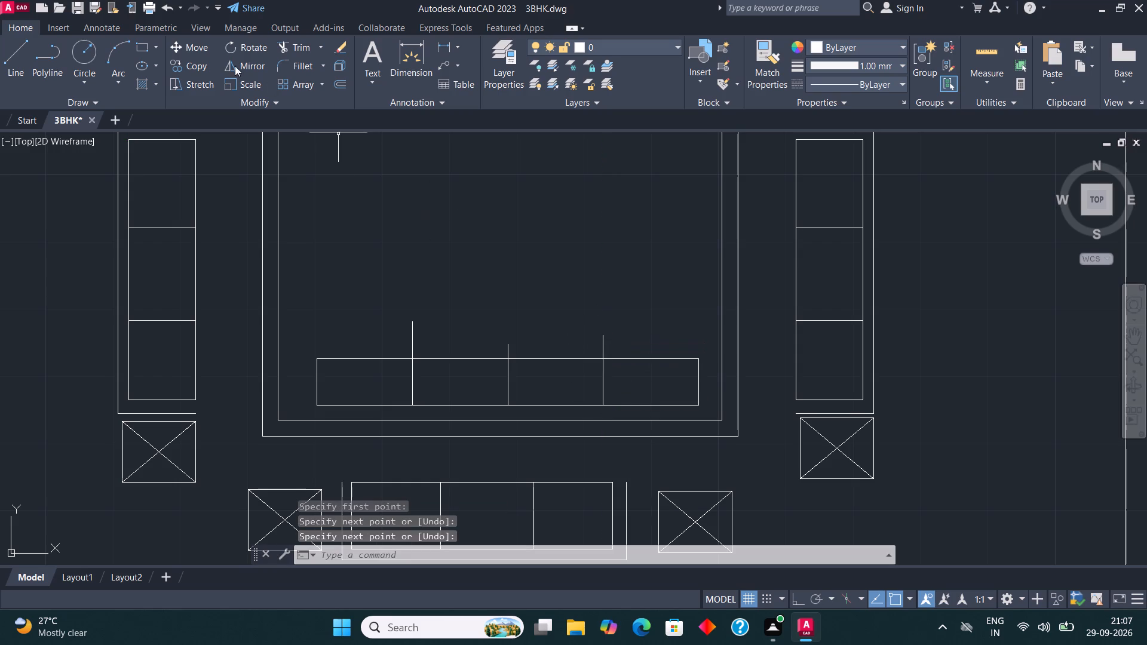
Trim the three vertical divider lines where they extend above the narrow rectangle's upper edge.
left_click(297, 51)
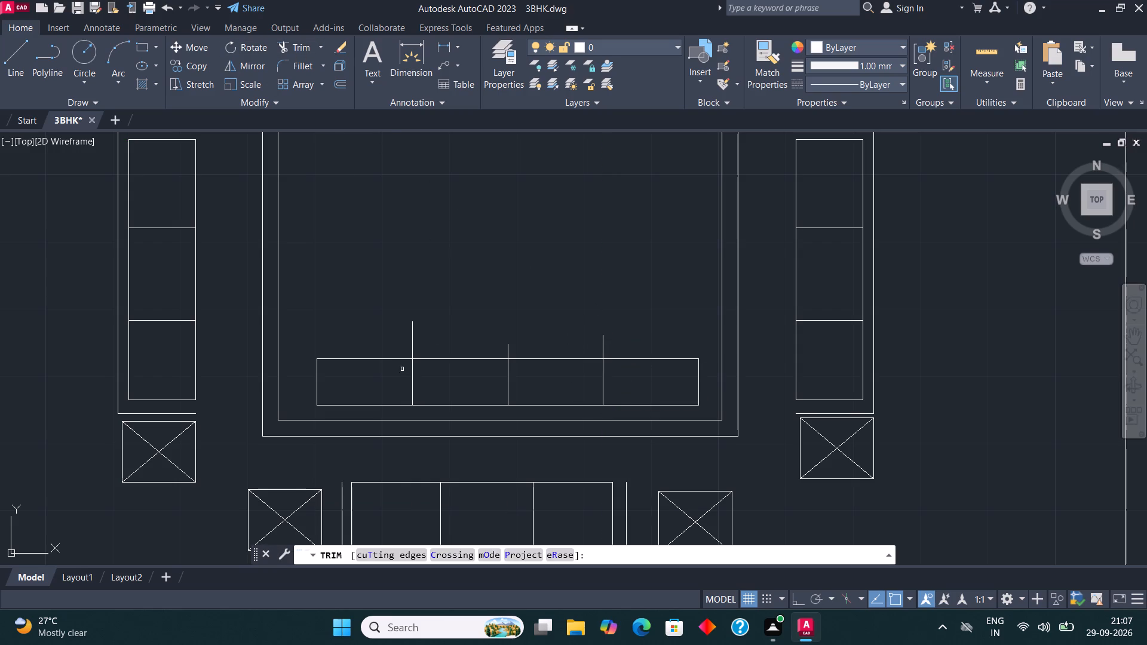
left_click(394, 339)
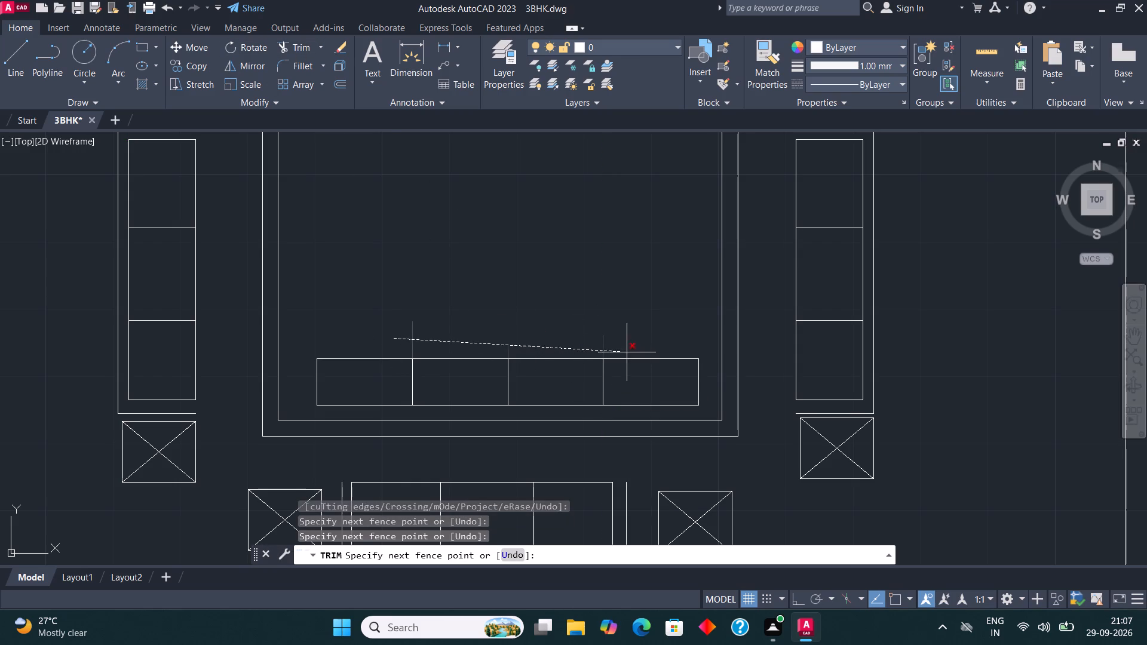
left_click(627, 352)
key("space")
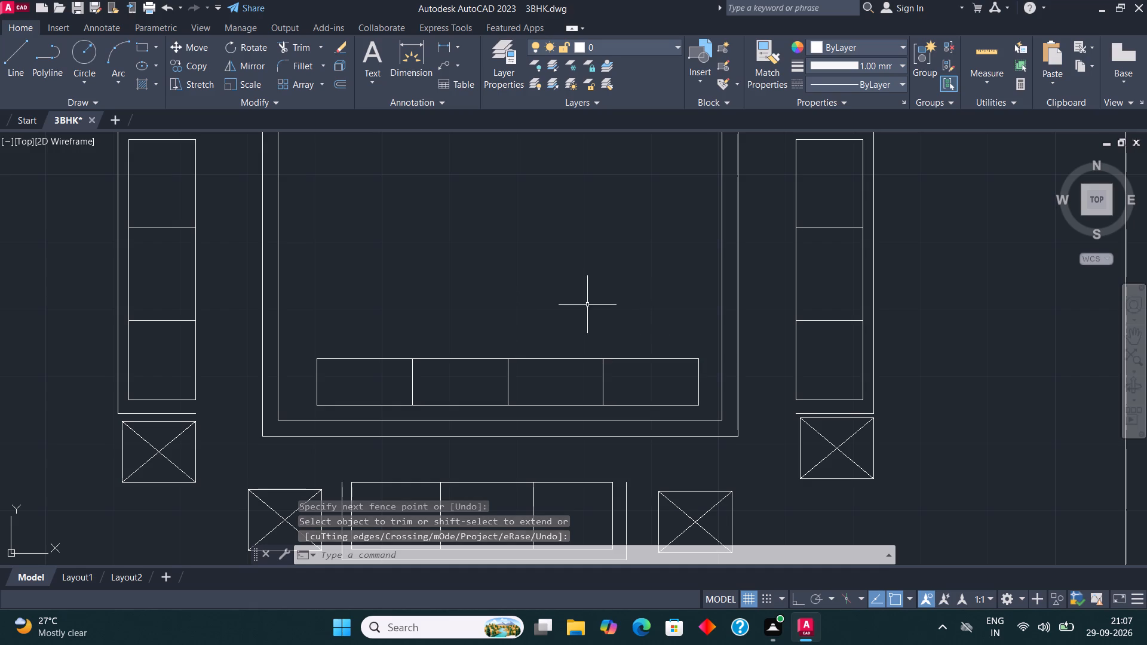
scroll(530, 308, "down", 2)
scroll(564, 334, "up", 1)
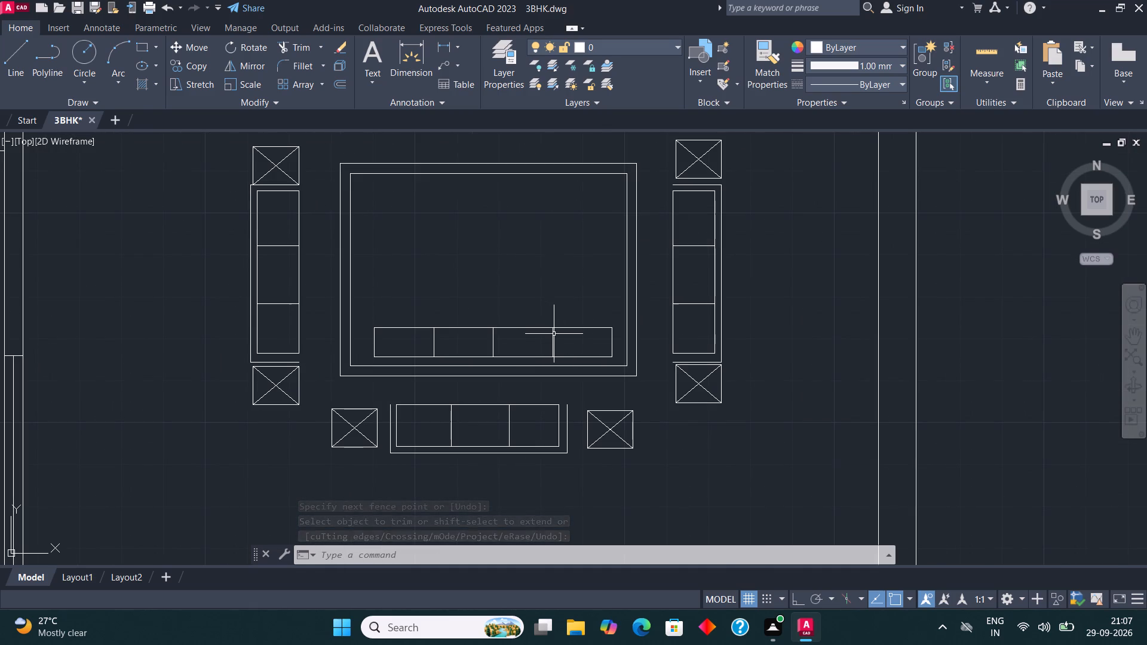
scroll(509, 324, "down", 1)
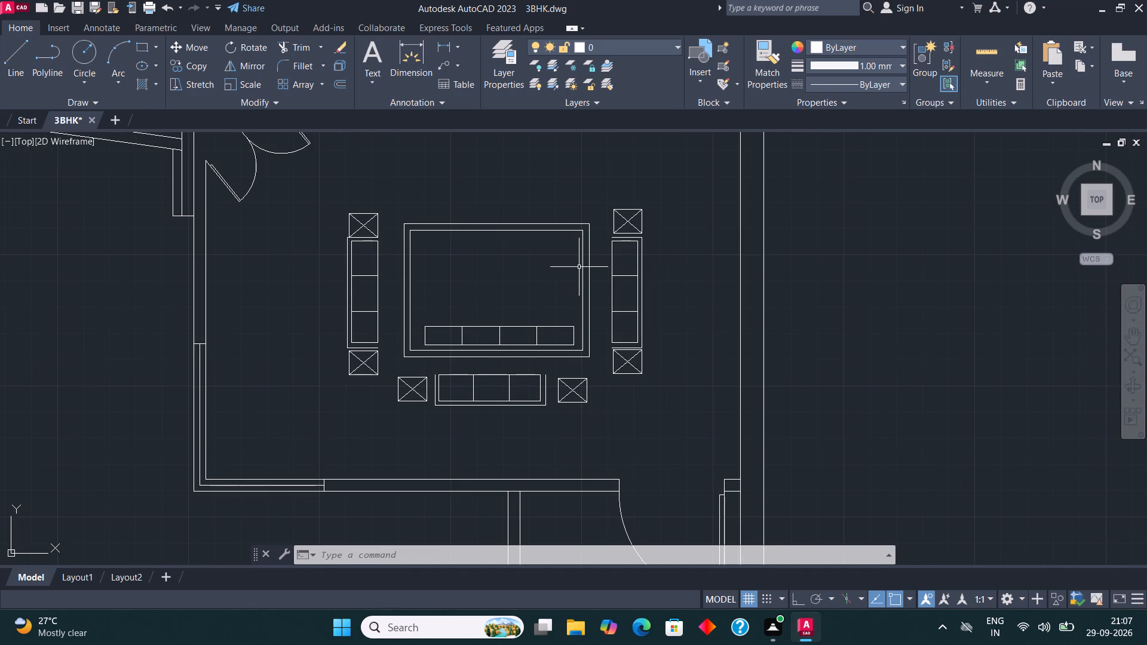
Delete the leftover door and toilet symbols lying outside the floor plan.
scroll(558, 317, "down", 3)
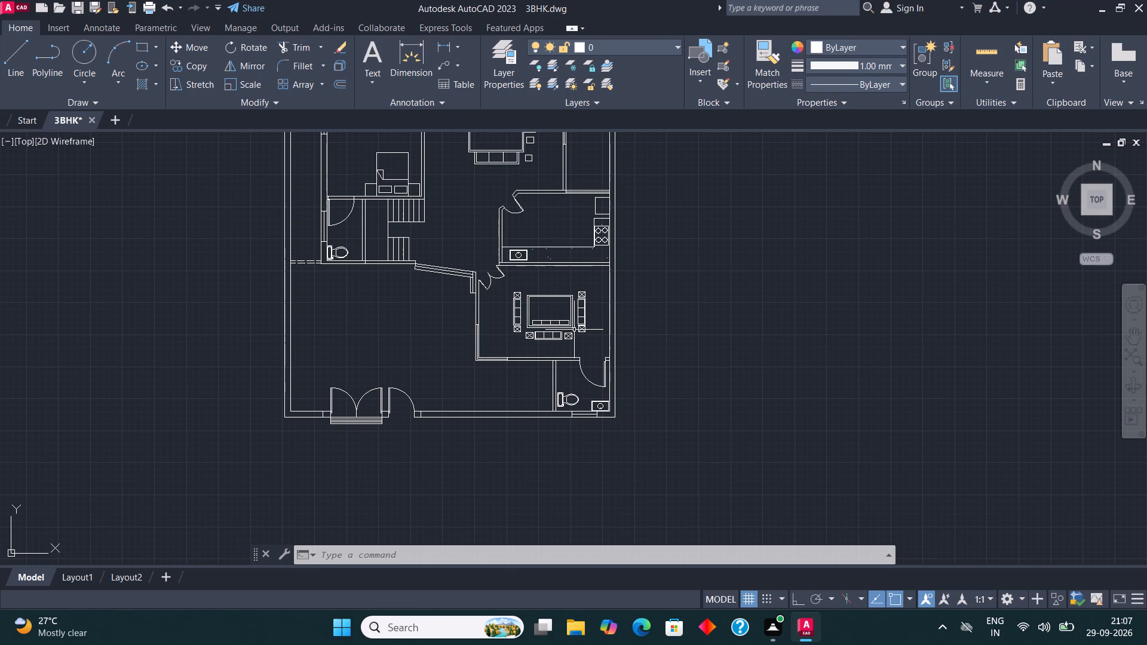
scroll(535, 365, "down", 2)
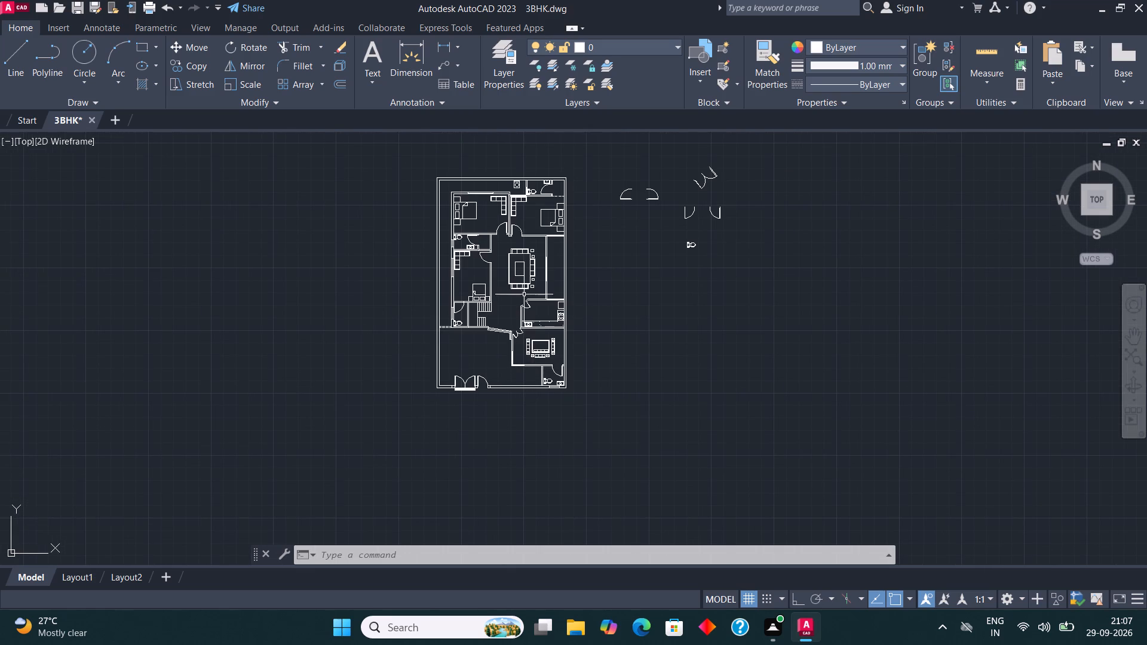
scroll(501, 133, "up", 3)
scroll(510, 338, "down", 5)
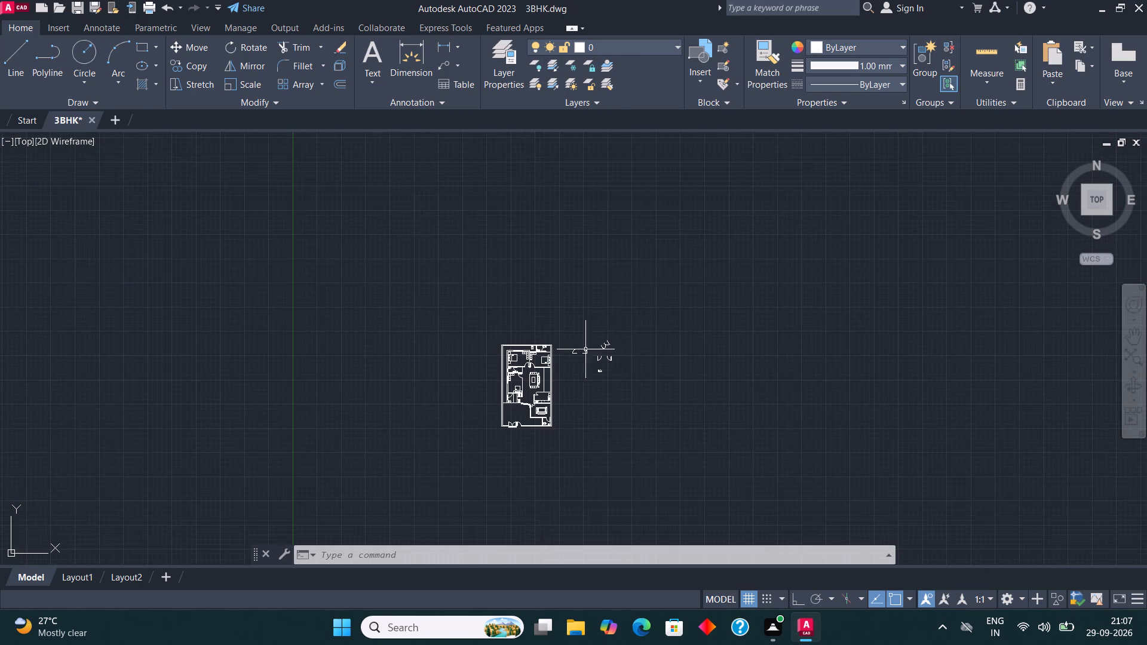
scroll(616, 374, "up", 3)
left_click(602, 369)
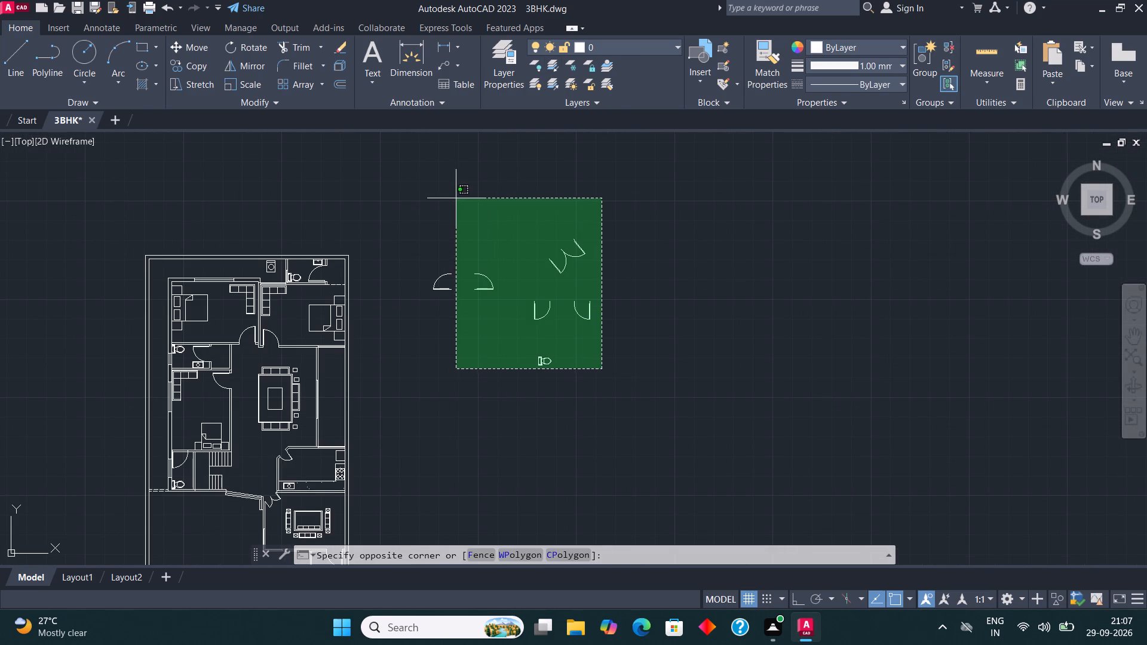
left_click(455, 197)
left_click(490, 393)
left_click(433, 224)
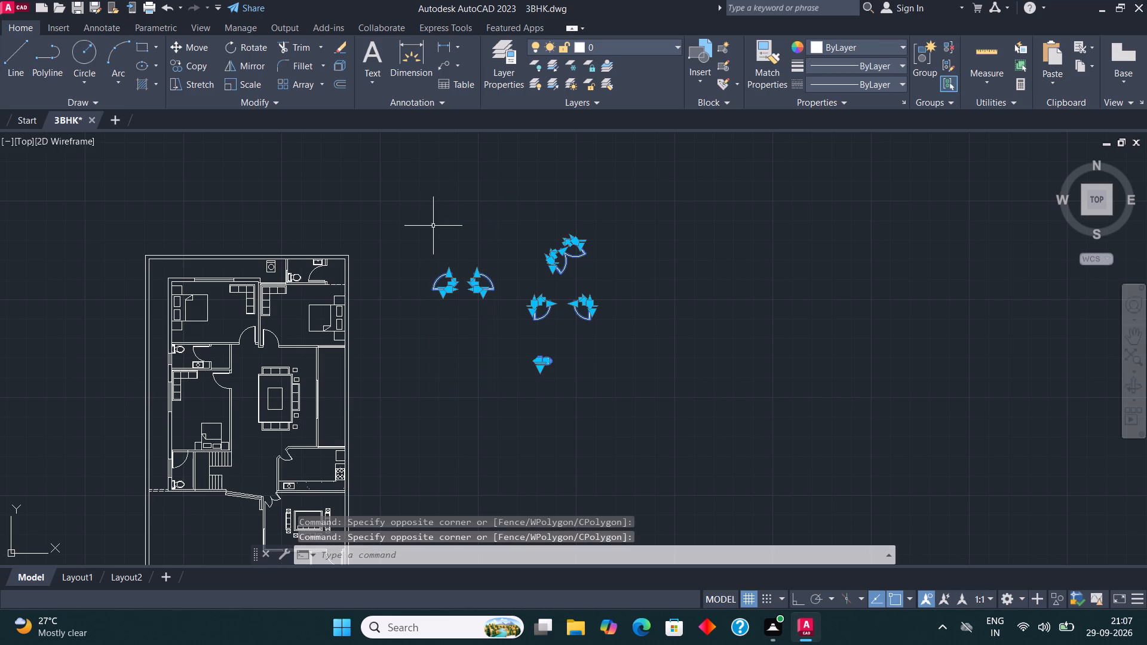
key("Delete")
Add a two-line multiline text label reading MASTER BEDROOM and 18'*13' between the bed and the L-shaped unit in the upper-left bedroom.
scroll(545, 293, "down", 2)
scroll(371, 298, "up", 2)
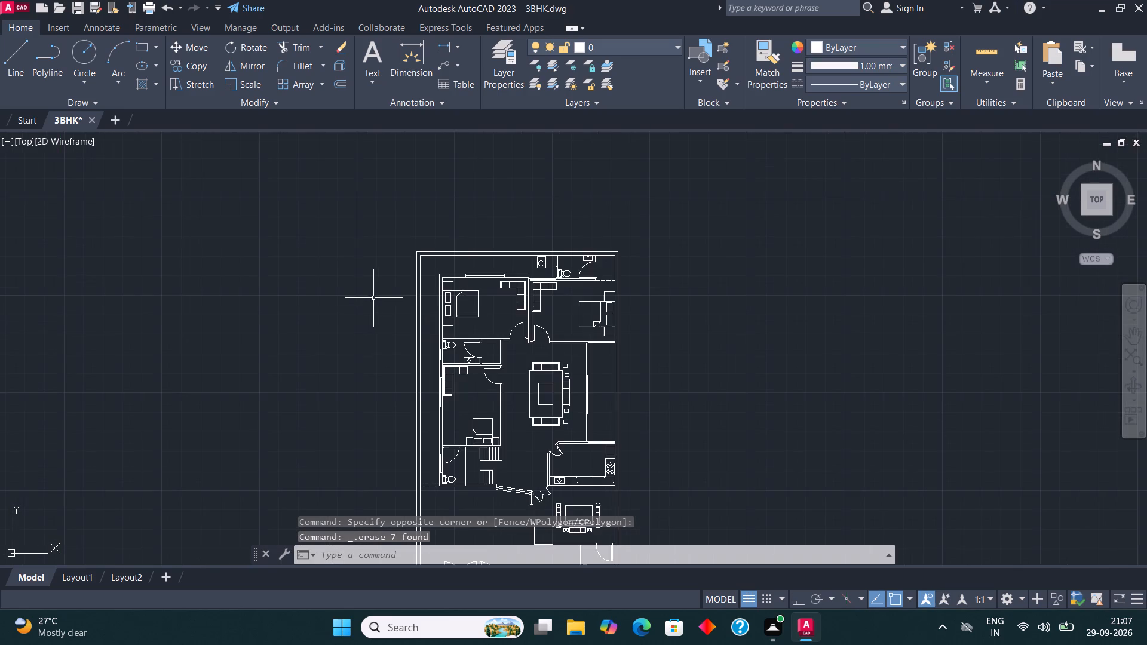
scroll(562, 302, "up", 2)
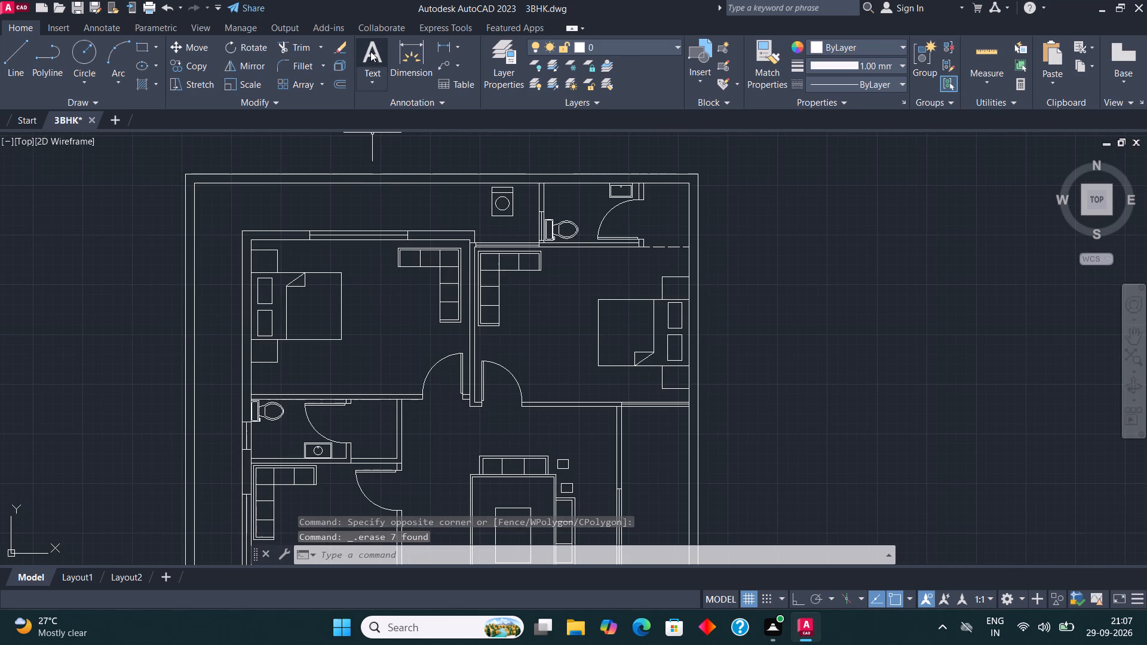
left_click(371, 51)
scroll(348, 340, "up", 1)
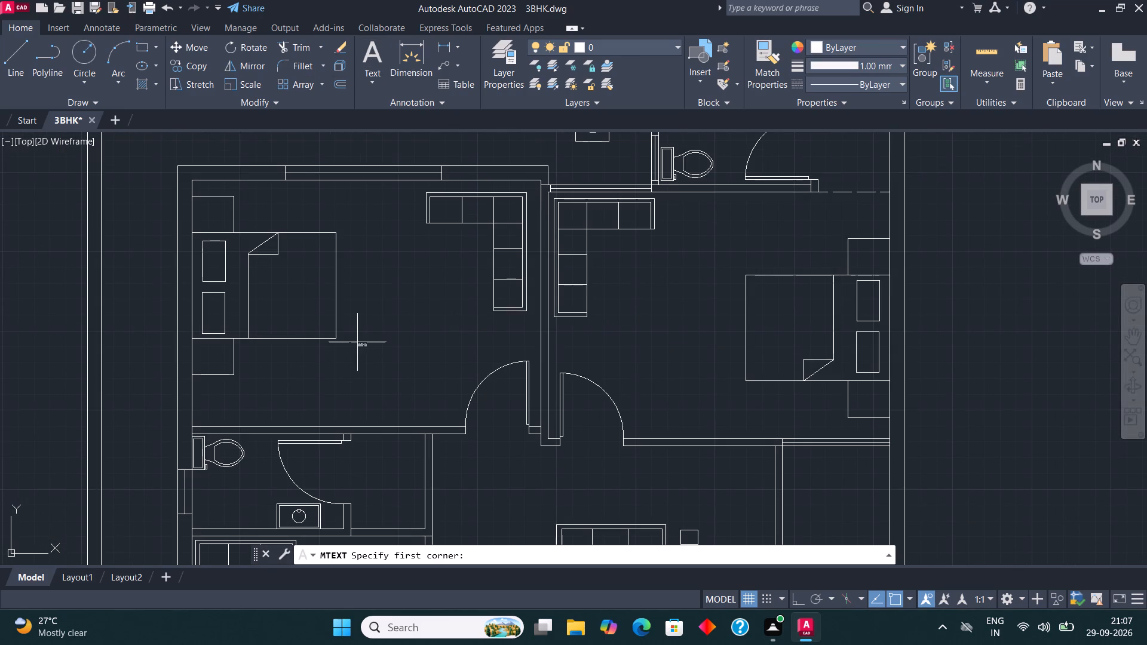
left_click(357, 324)
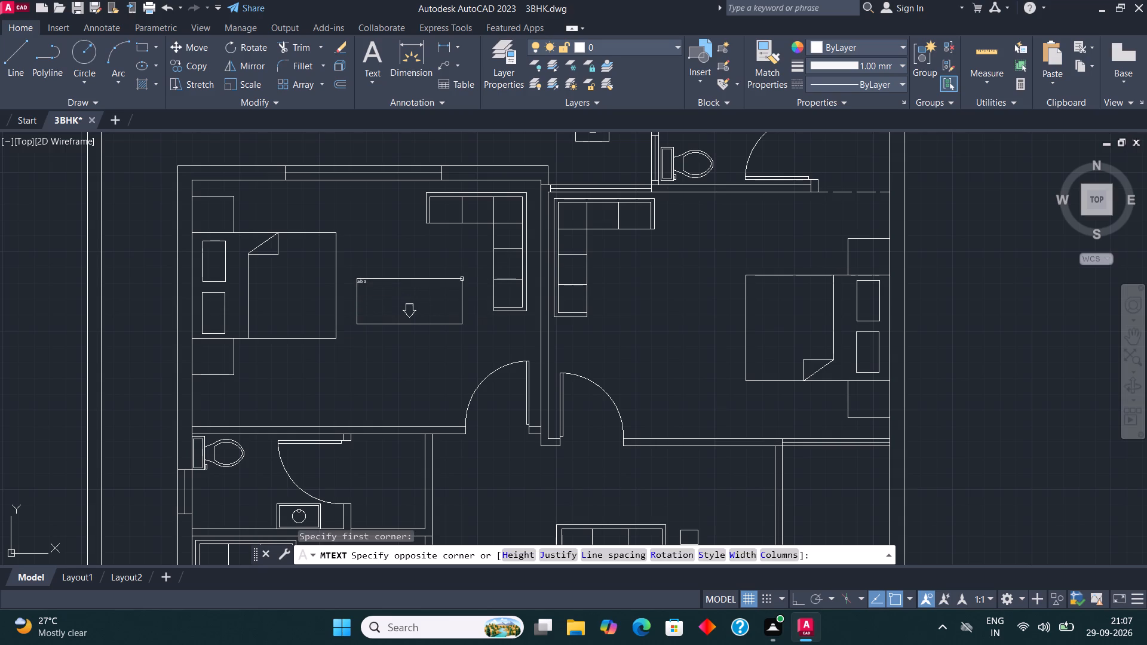
left_click(460, 278)
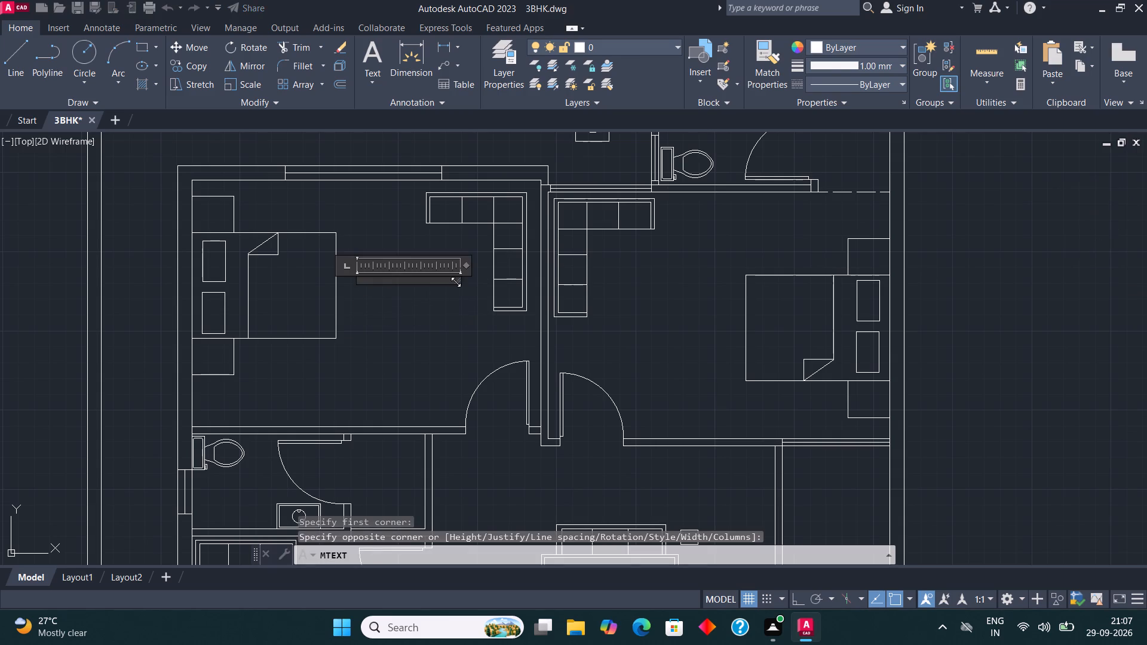
type("MASTER BEDROOM")
key("Return")
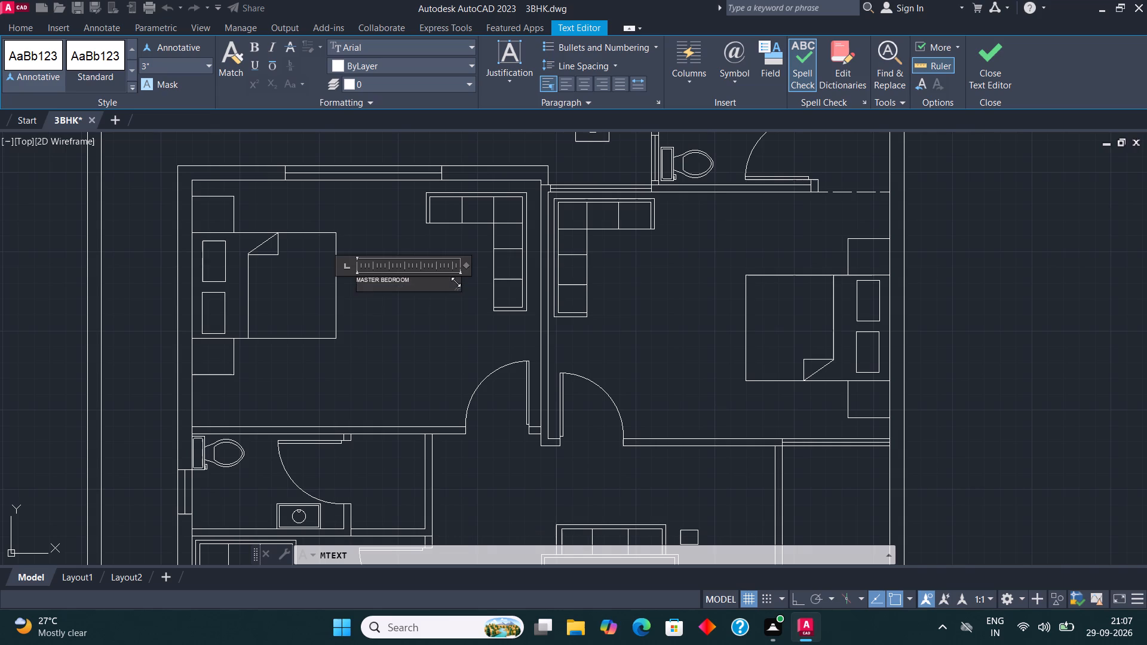
type("18'")
type("*13'")
left_click(986, 61)
Scale the MASTER BEDROOM label up freehand so it spans from the bed's edge to near the L-shaped unit.
left_click_drag(373, 279, 373, 287)
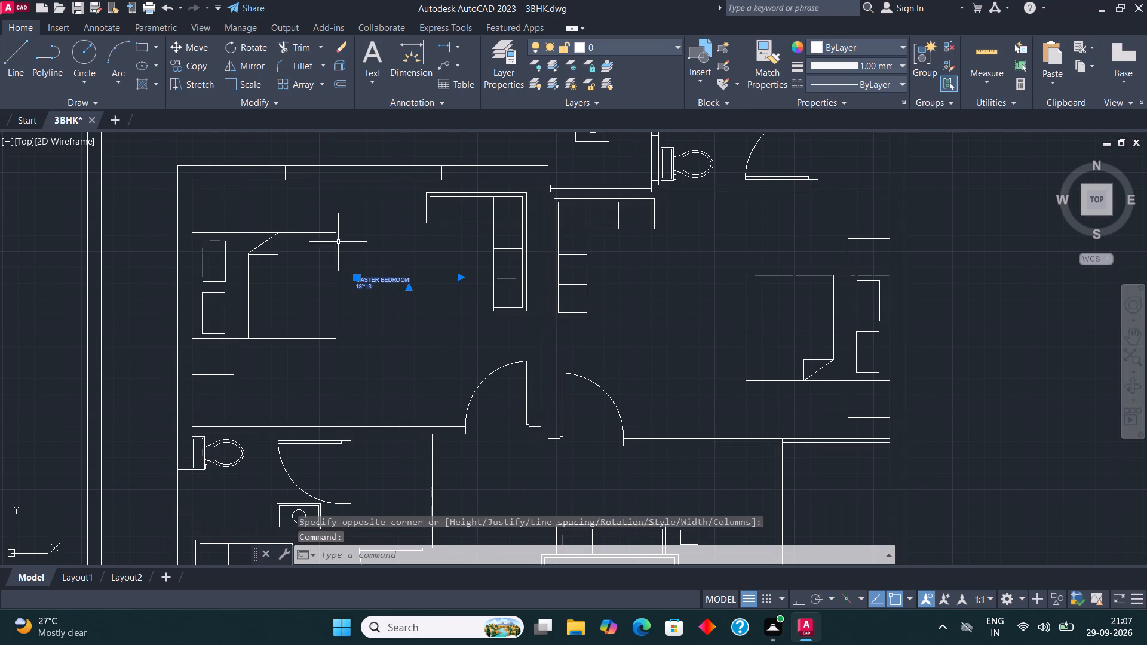
left_click(253, 79)
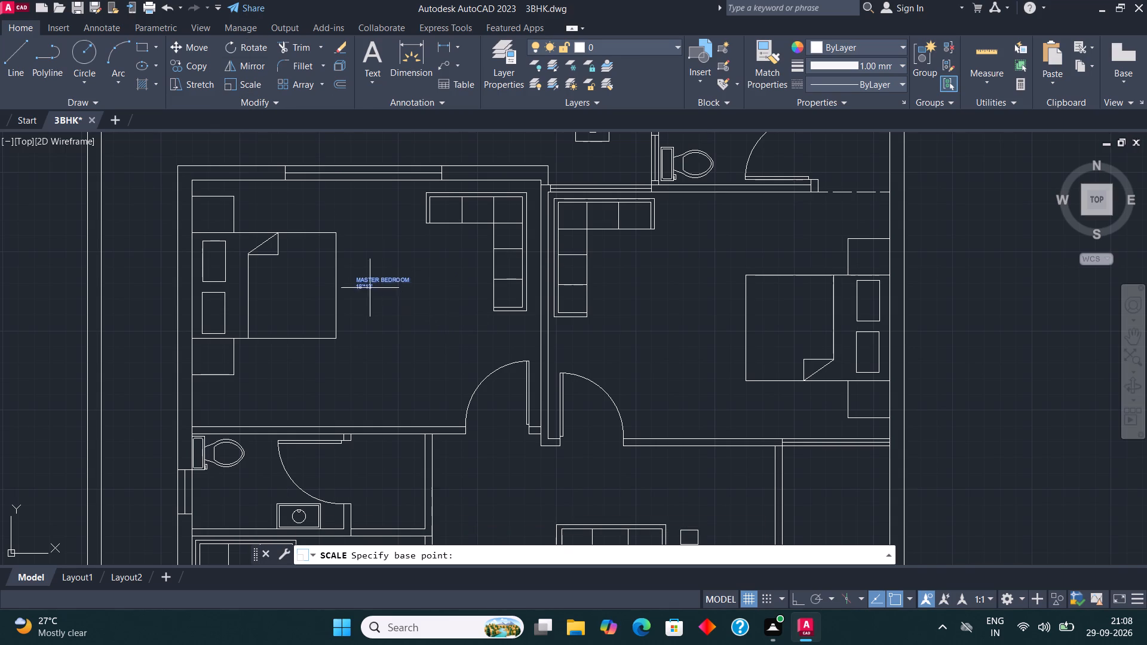
left_click(369, 287)
left_click(508, 309)
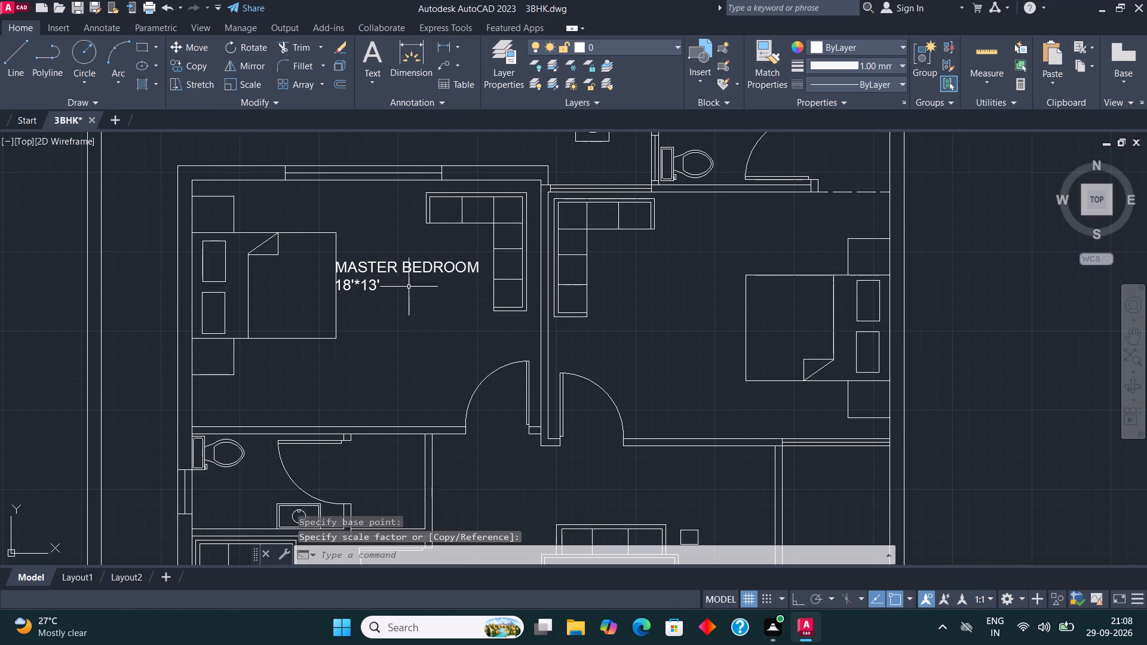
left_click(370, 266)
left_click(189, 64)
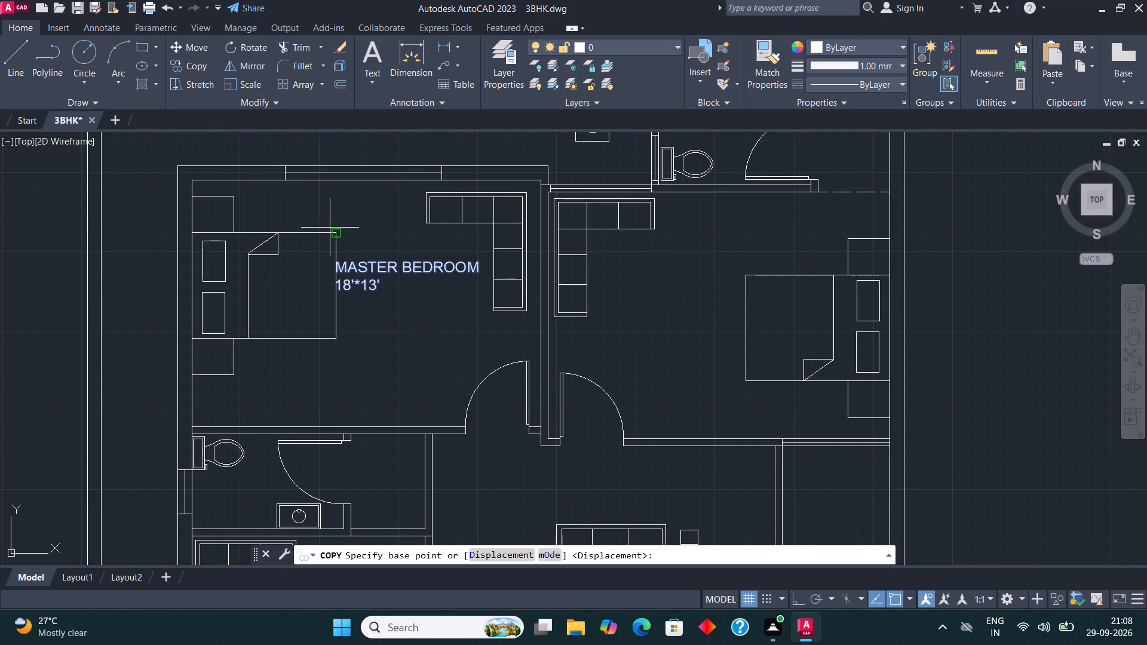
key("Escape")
Move the MASTER BEDROOM label into the open floor area below the bed.
left_click(361, 263)
left_click(197, 47)
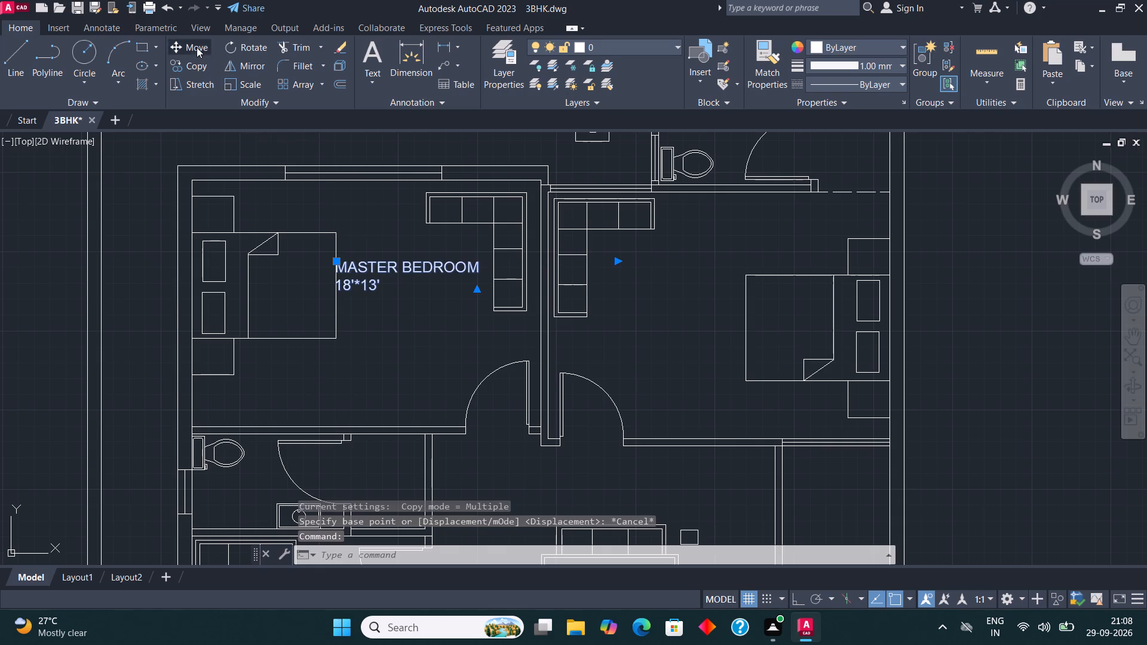
left_click(403, 283)
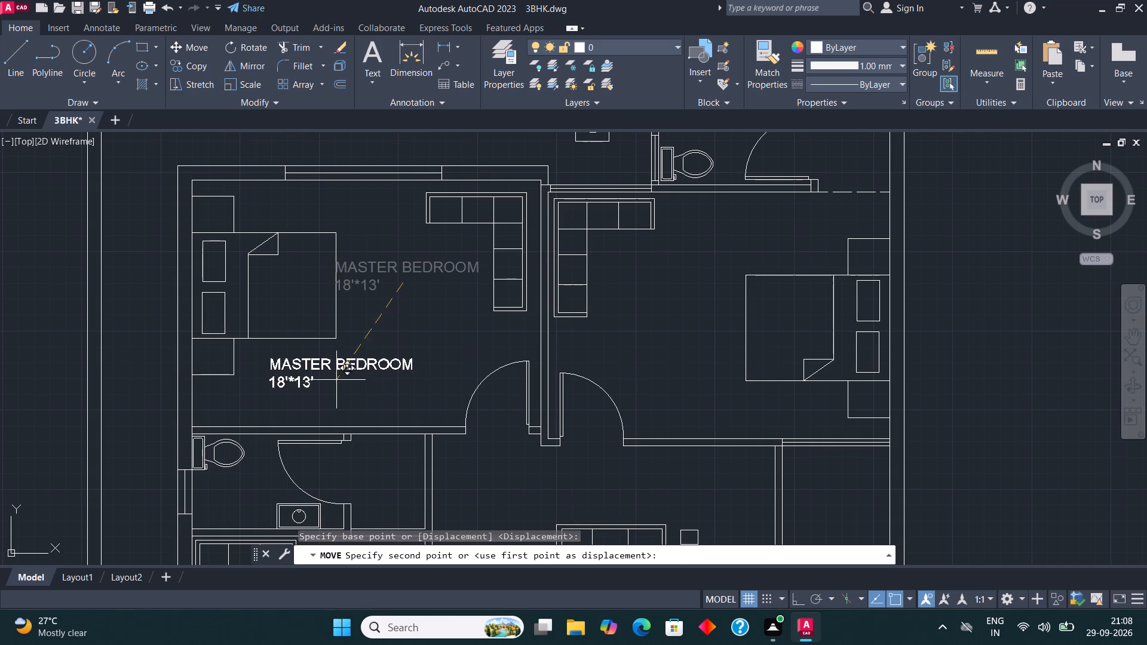
left_click(336, 380)
Copy the MASTER BEDROOM label into the adjoining bedroom, the open strip above the bedrooms, the top toilet and the space beside its door.
scroll(341, 296, "down", 1)
scroll(366, 336, "up", 1)
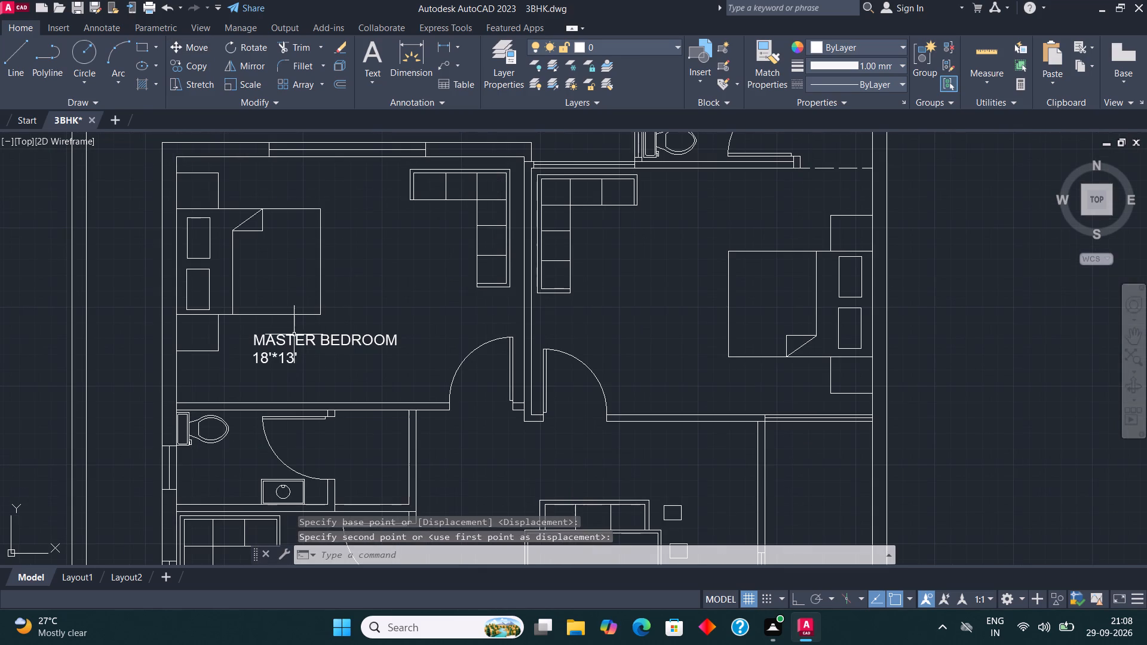
left_click(293, 334)
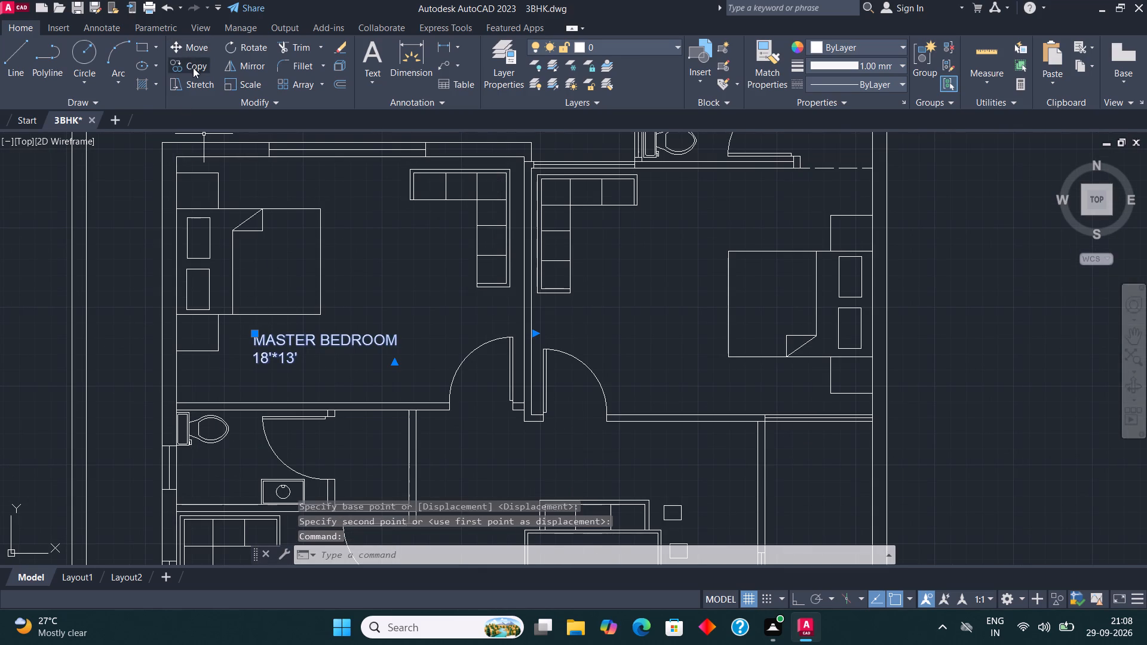
left_click(193, 67)
left_click(290, 348)
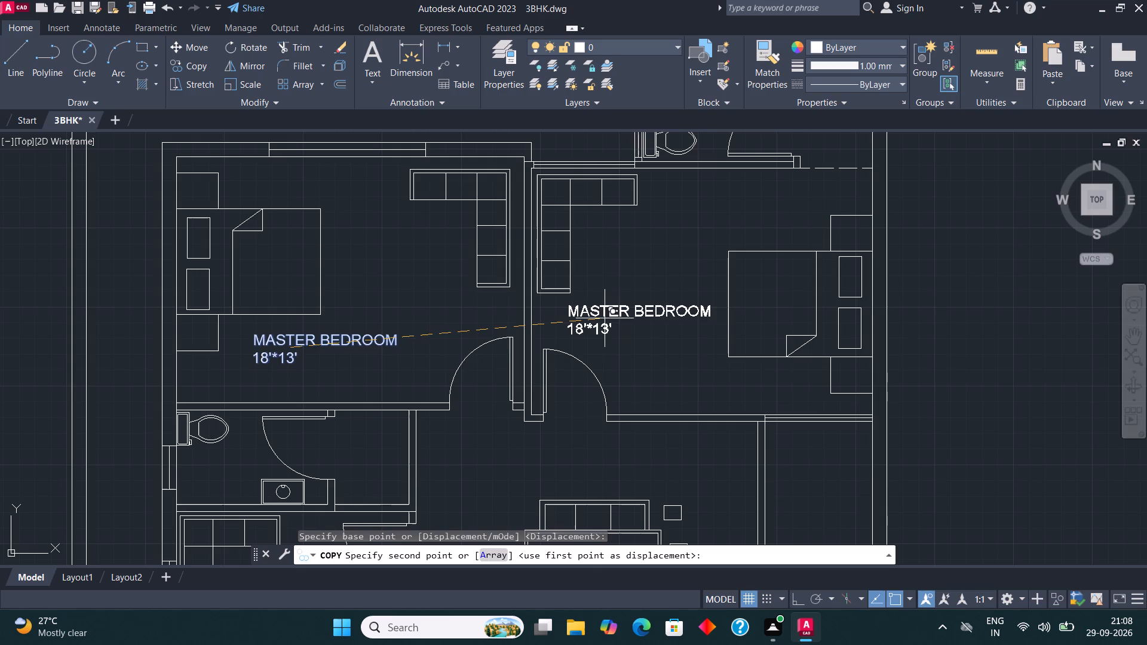
left_click(606, 318)
scroll(594, 426, "down", 3)
scroll(540, 354, "up", 3)
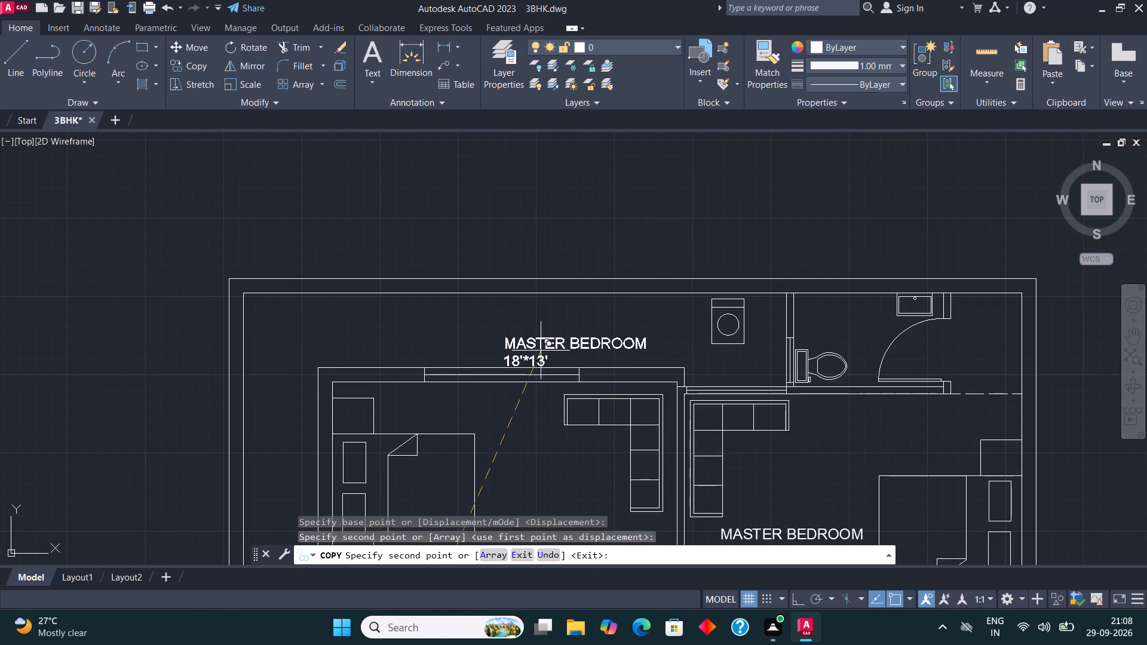
left_click(490, 330)
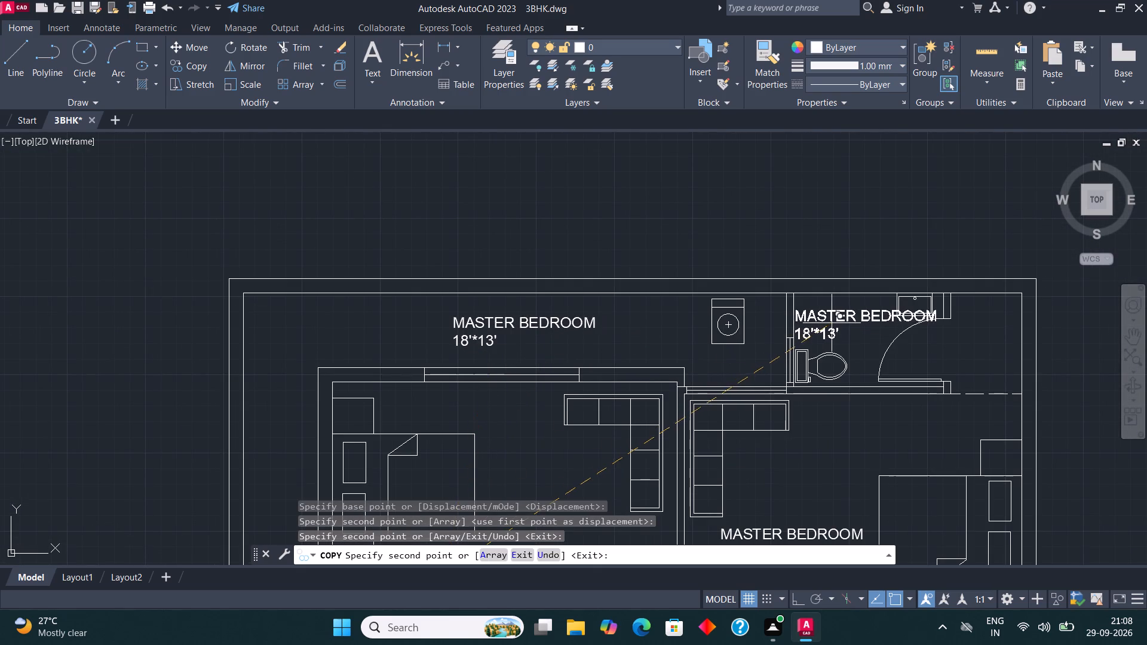
left_click(833, 323)
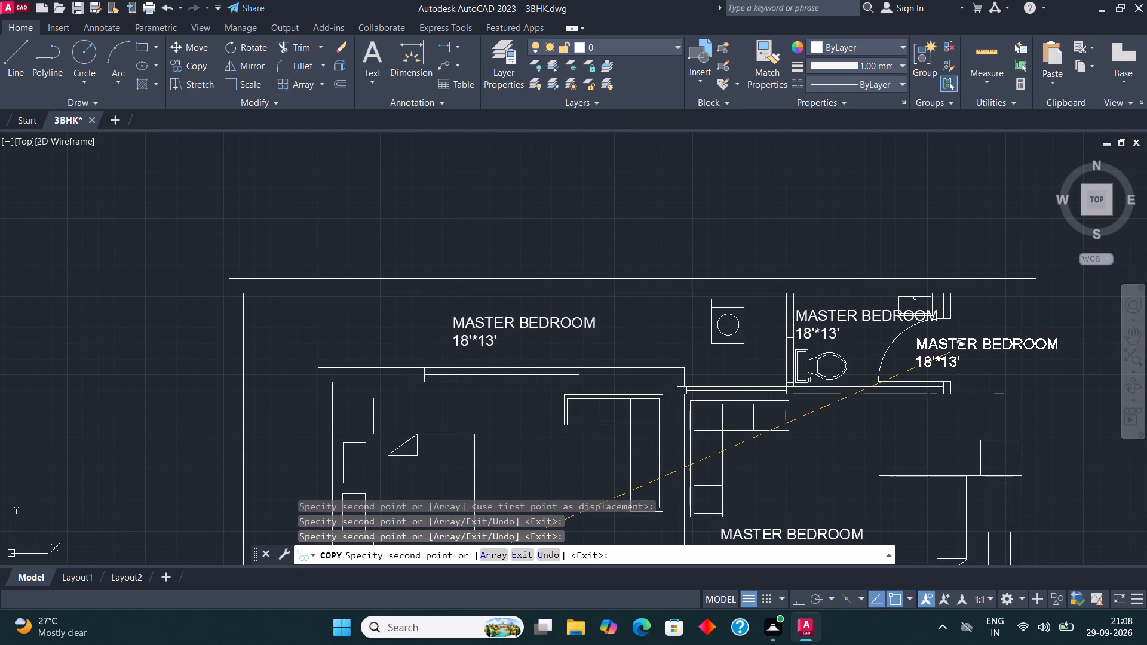
left_click(952, 349)
Place further label copies in the left bathroom, the bedroom below it, above the hall's central seating, and in the narrow room beside the hall.
scroll(489, 220, "down", 3)
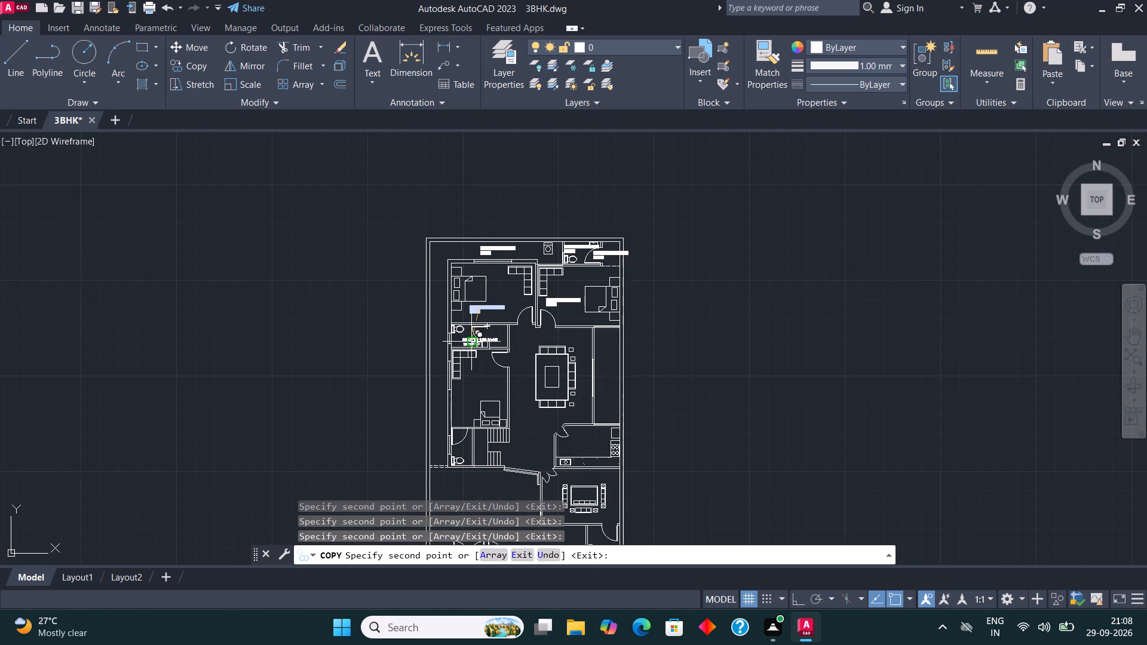
scroll(465, 348, "up", 3)
left_click(442, 312)
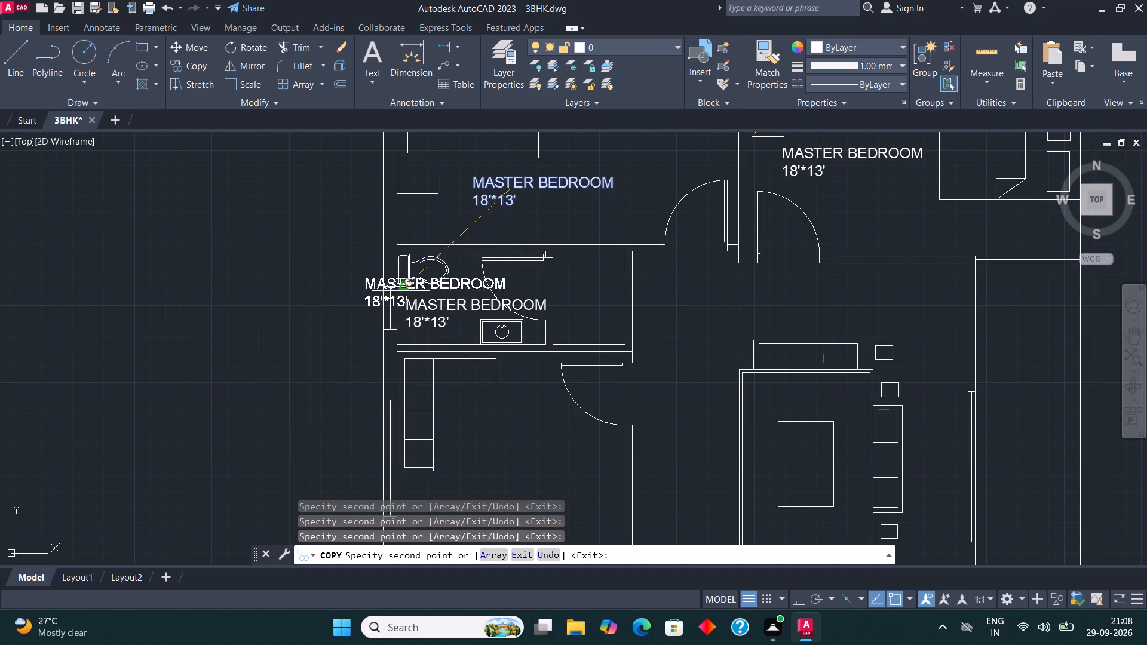
scroll(397, 281, "down", 1)
left_click(453, 413)
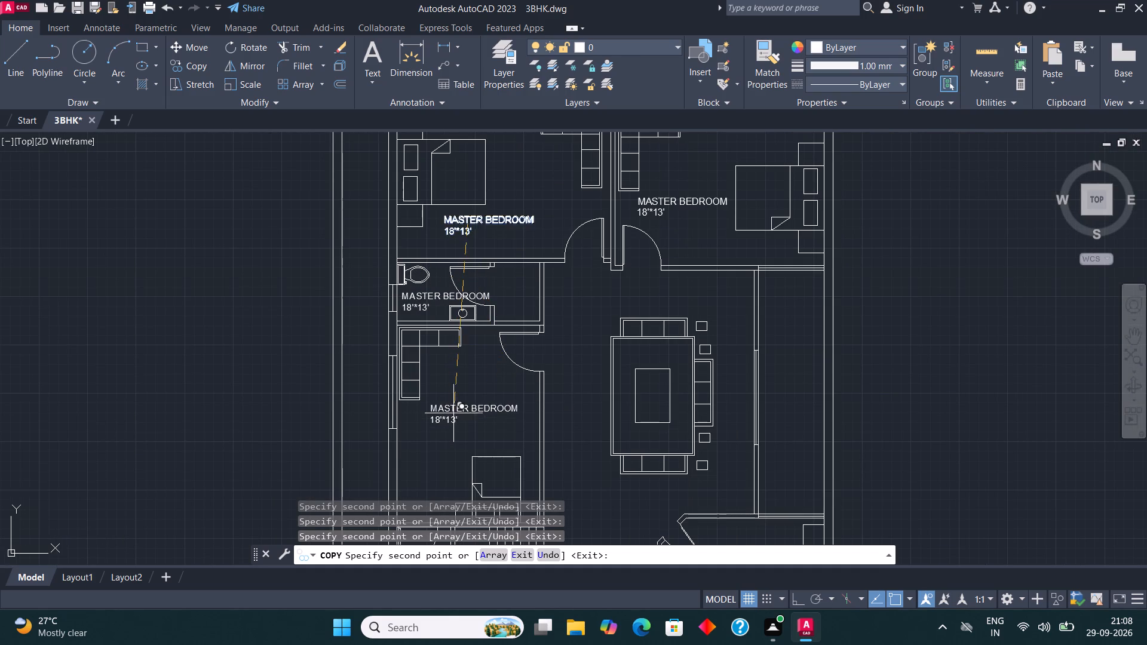
left_click(648, 300)
scroll(459, 322, "down", 1)
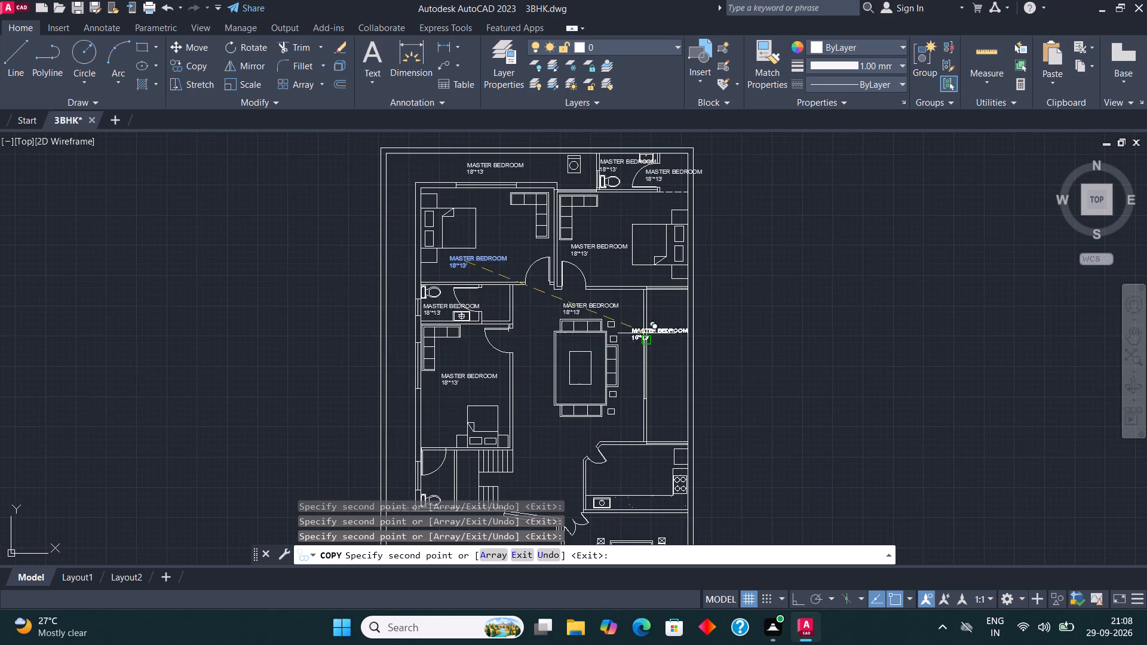
scroll(669, 339, "up", 2)
left_click(649, 360)
Place further MASTER BEDROOM label copies over the toilet beside the staircase, on the staircase and in the kitchen.
scroll(584, 248, "down", 3)
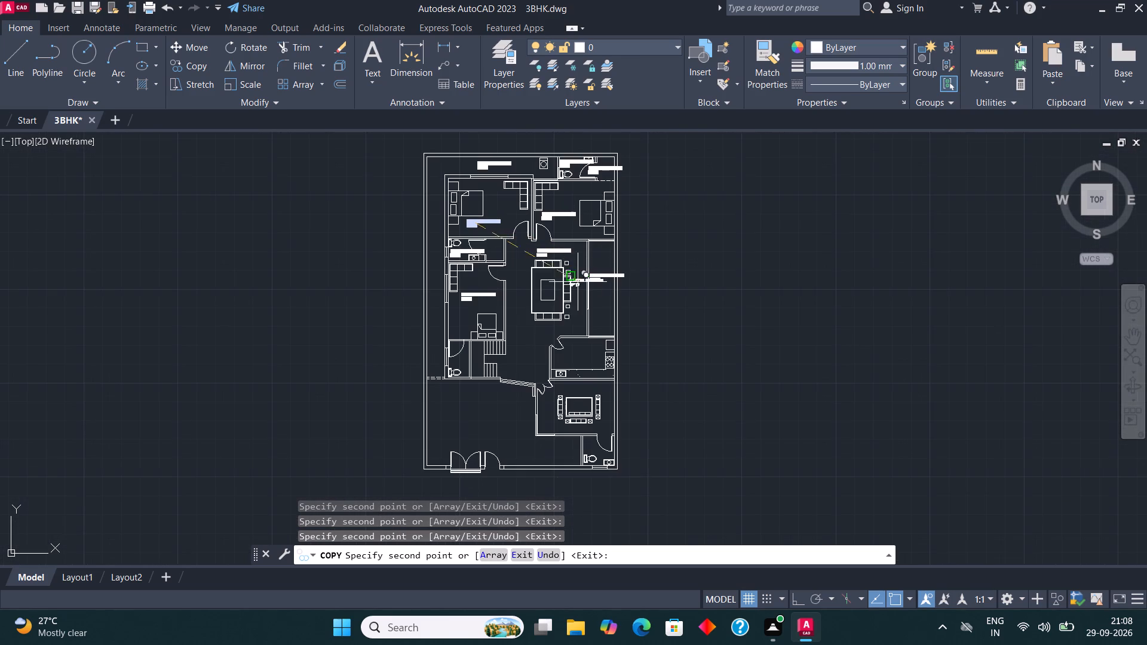
scroll(452, 355, "up", 2)
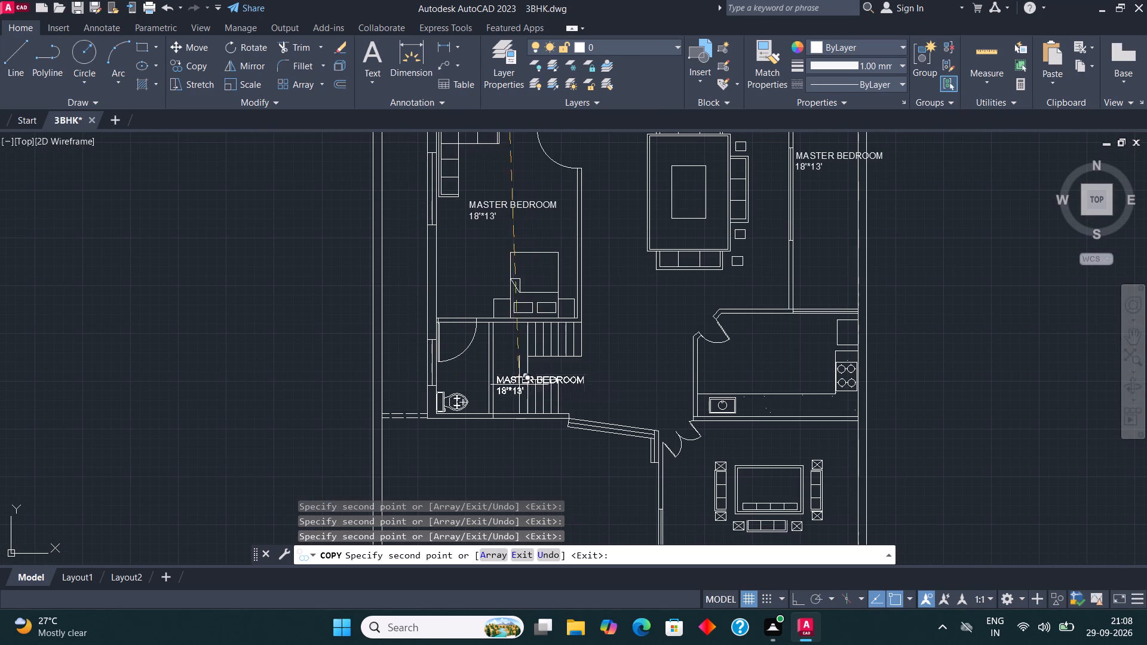
scroll(492, 381, "up", 1)
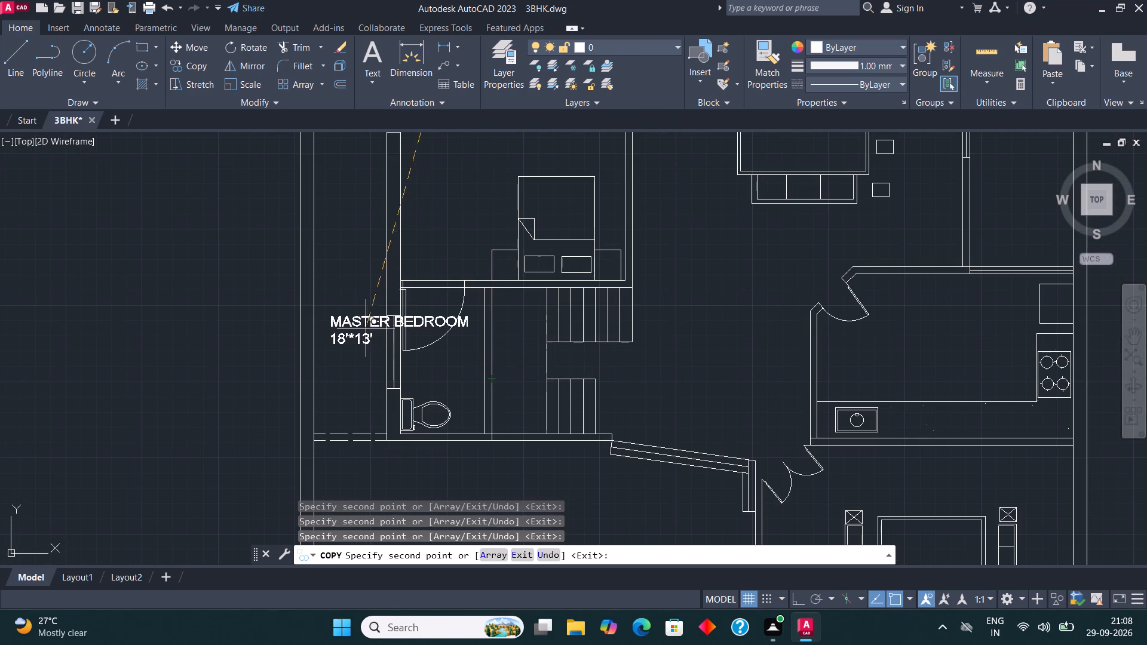
left_click(369, 319)
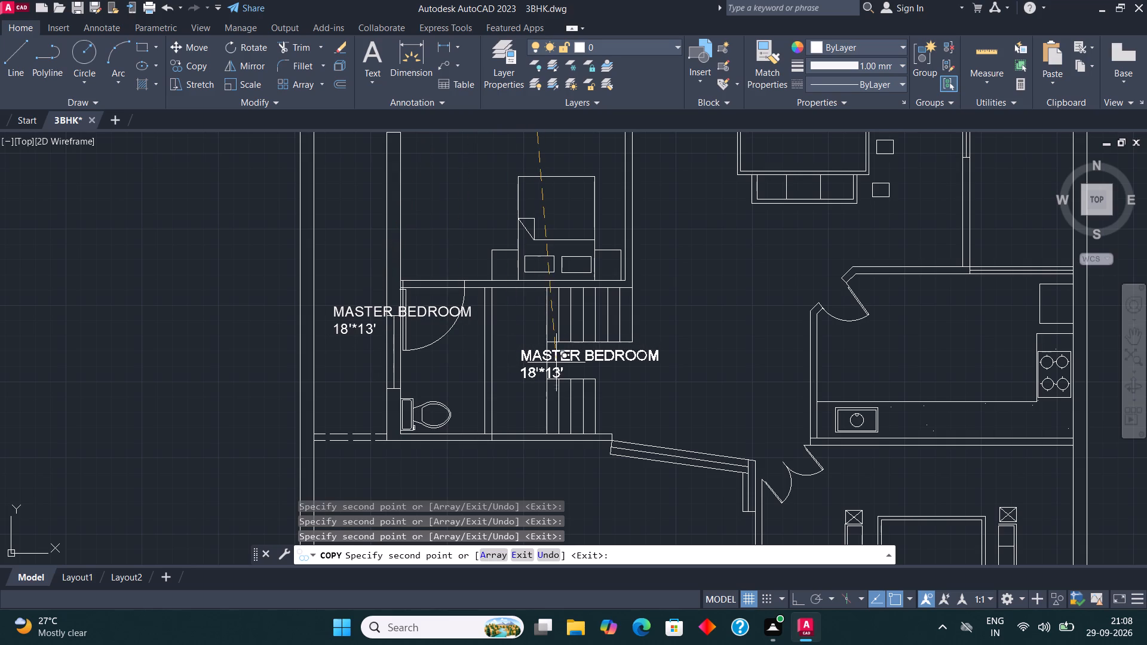
left_click(555, 364)
scroll(390, 306, "down", 2)
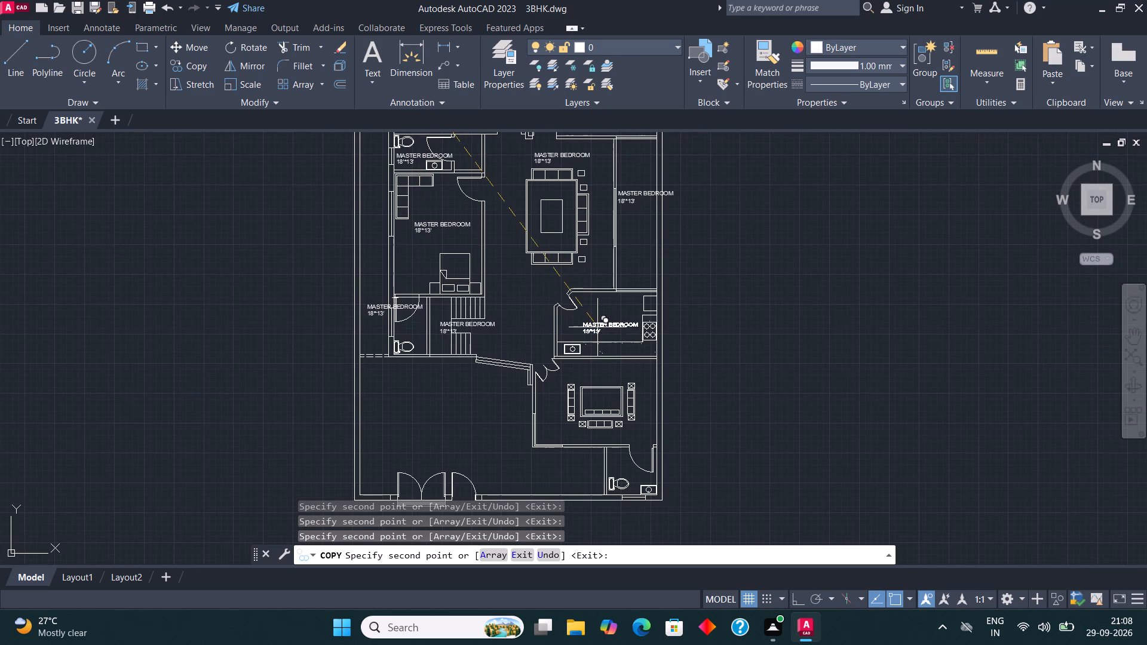
left_click(596, 324)
Place label copies above the seating in the room below the kitchen, in the open entrance area and in the bottom corner toilet.
scroll(602, 377, "up", 2)
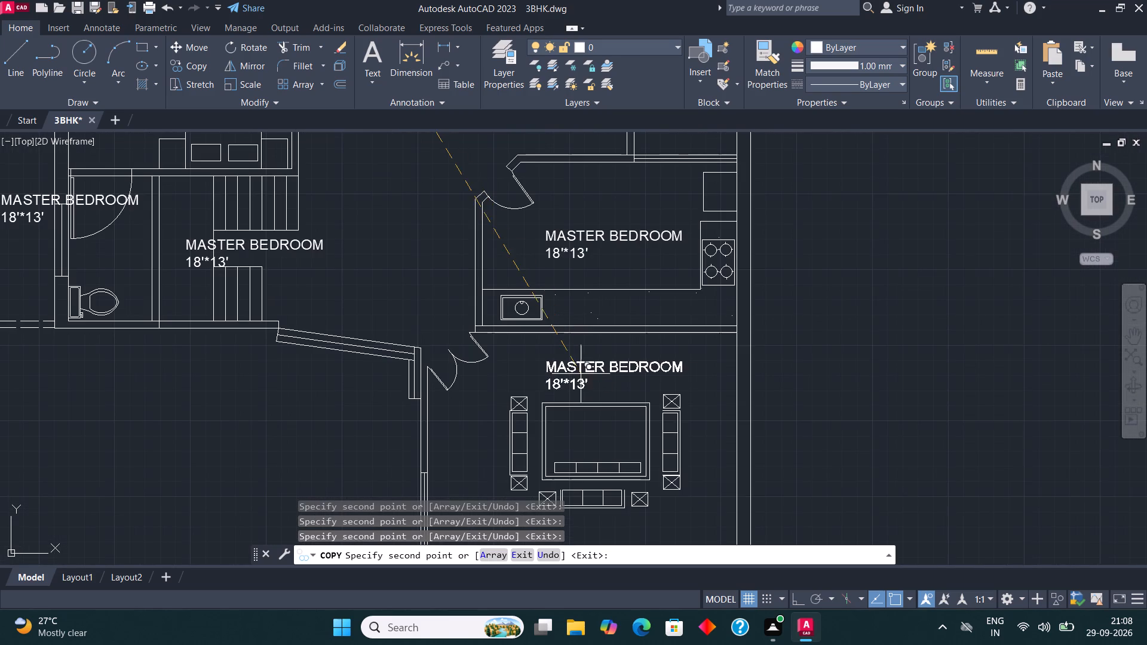
left_click(579, 374)
scroll(624, 350, "down", 2)
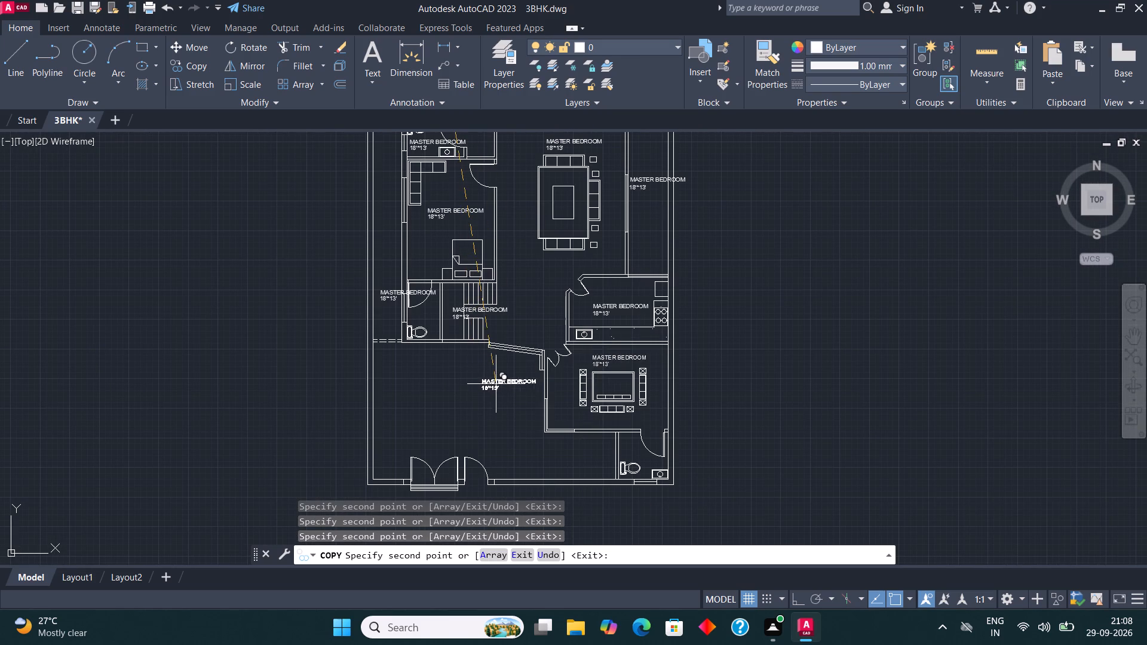
left_click(497, 384)
scroll(644, 458, "up", 2)
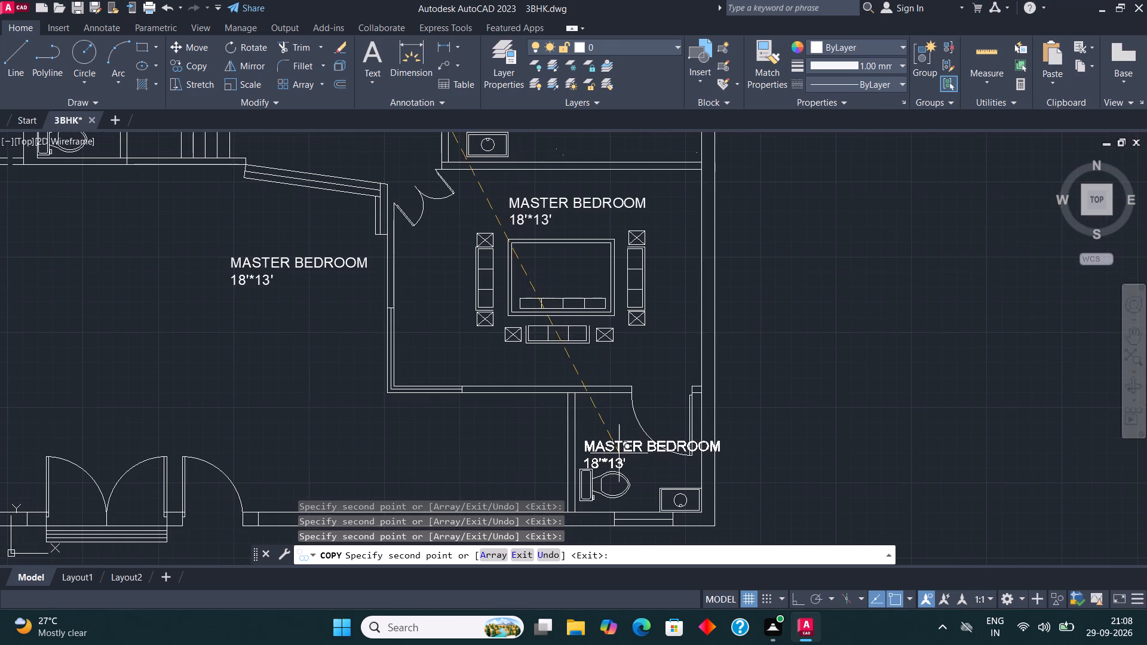
left_click(619, 453)
Place one more label copy outside the left outer wall, level with the master bedroom, and finish copying.
scroll(456, 355, "down", 2)
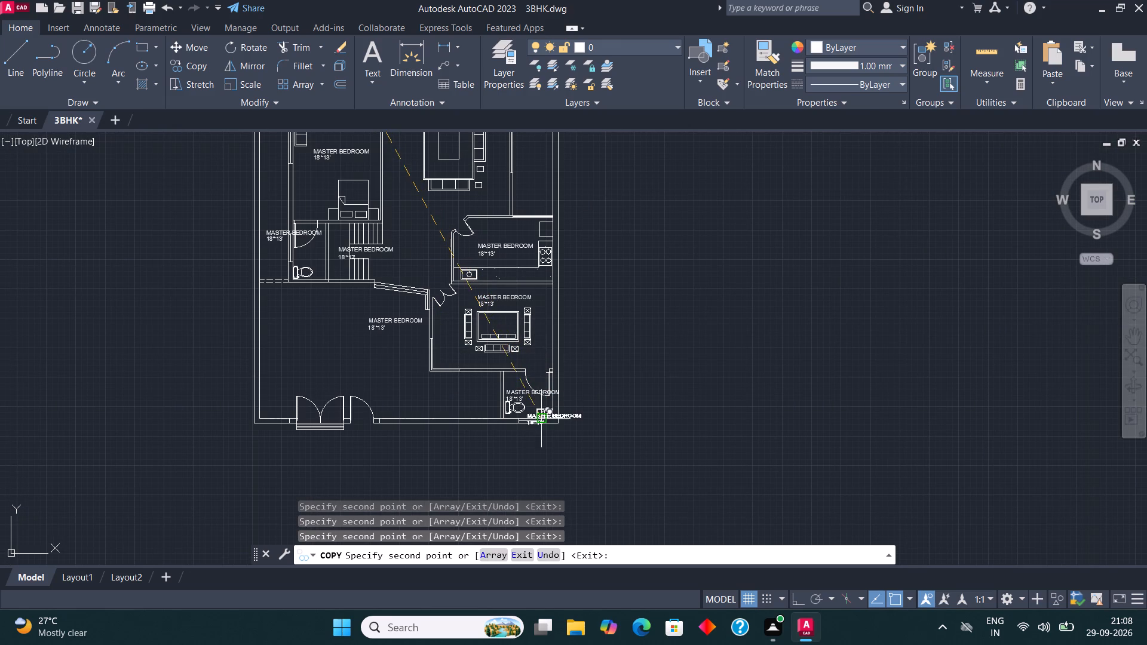
scroll(568, 454, "down", 1)
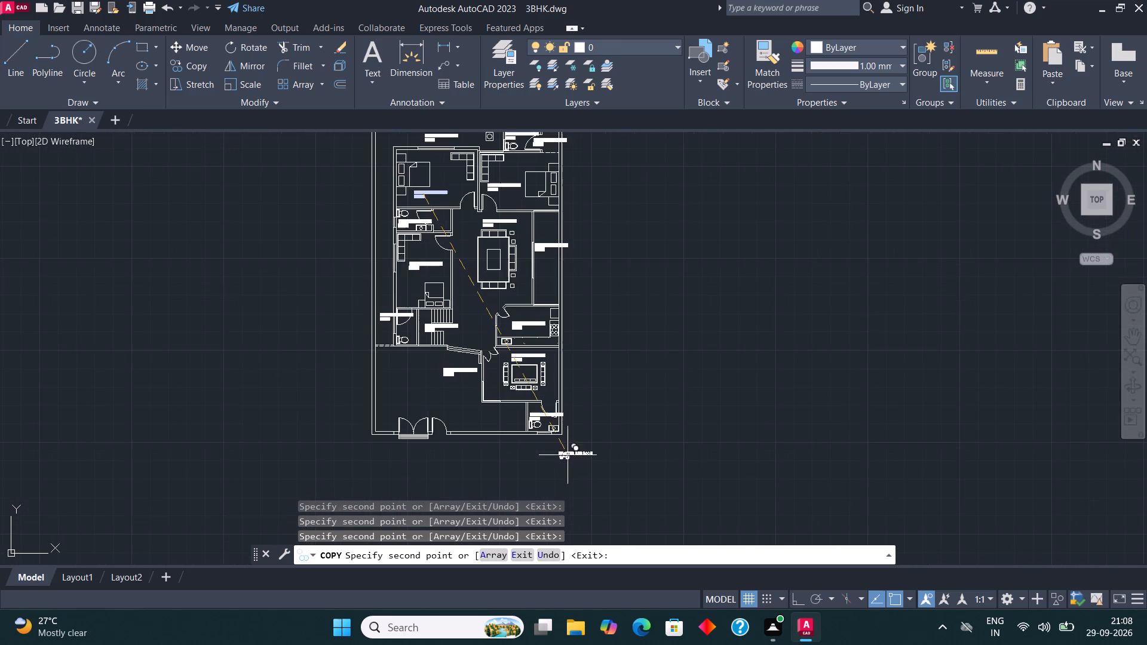
scroll(471, 291, "up", 2)
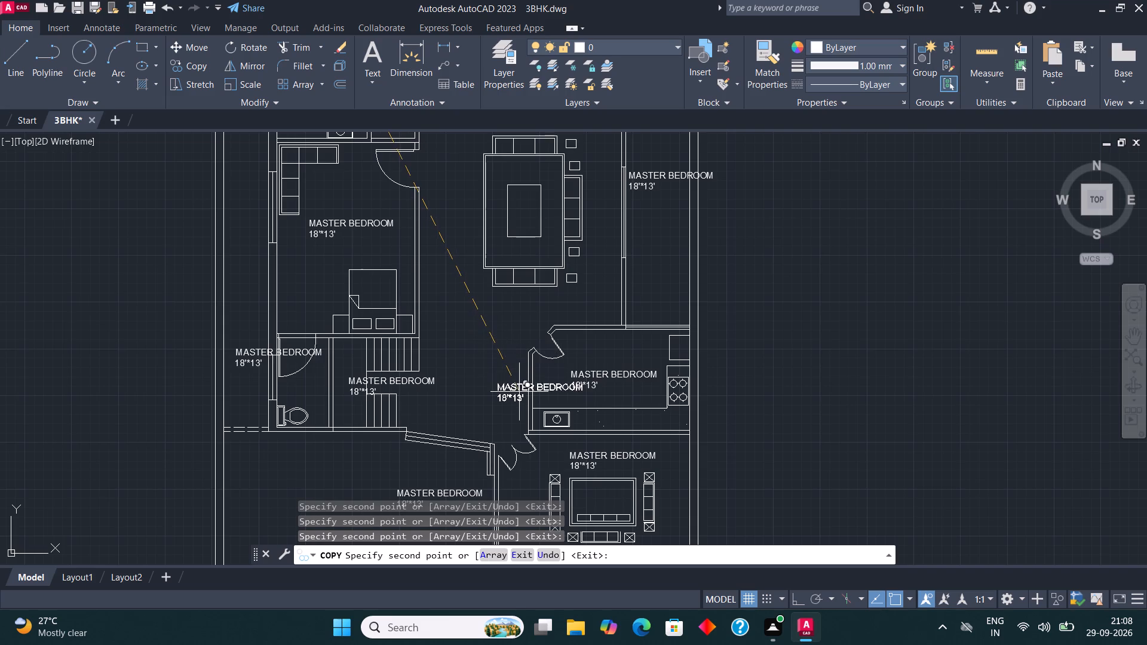
scroll(519, 394, "down", 2)
scroll(376, 263, "up", 2)
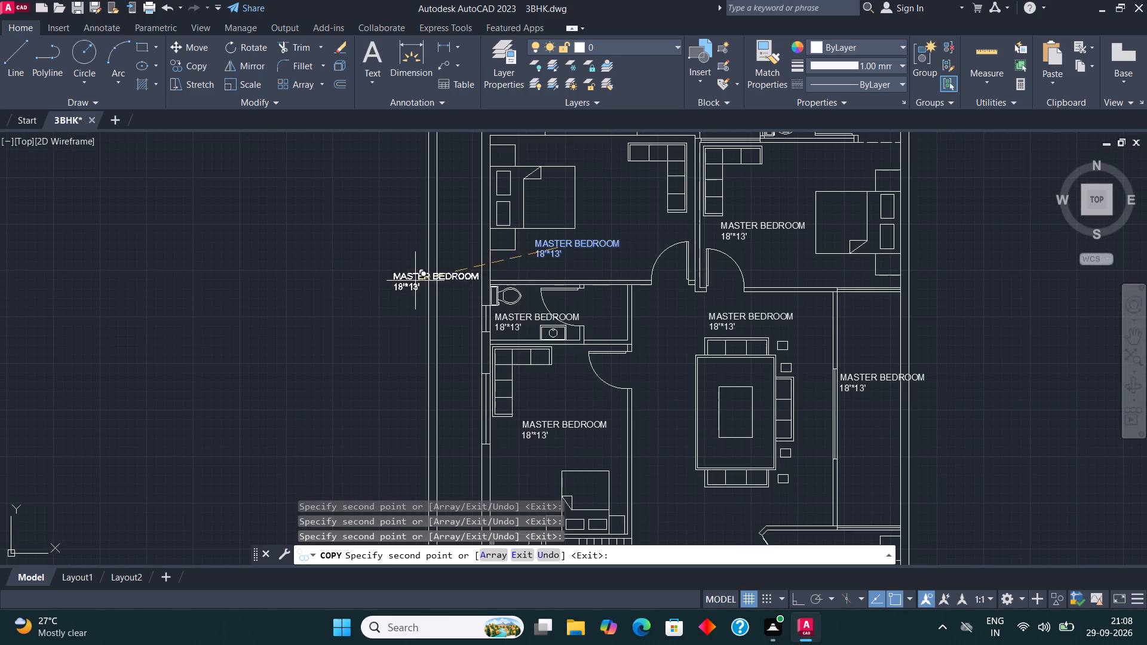
left_click(342, 266)
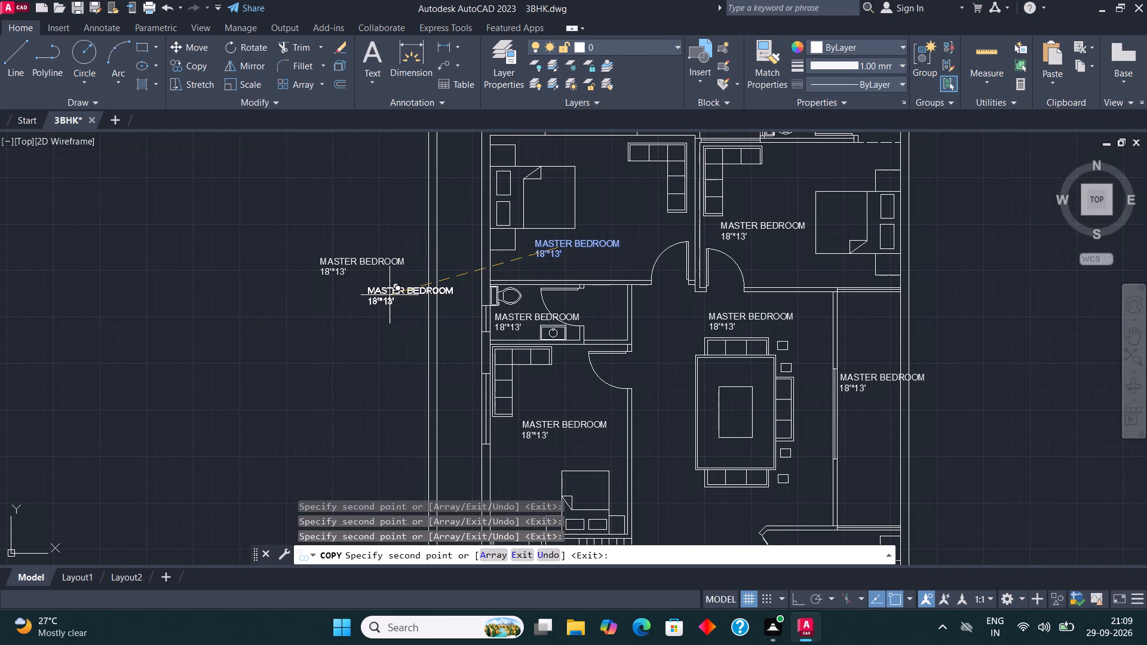
key("Escape")
Change the label in the open strip above the bedrooms to the single line "LOUNDRY 4'".
scroll(392, 303, "down", 2)
scroll(480, 226, "up", 3)
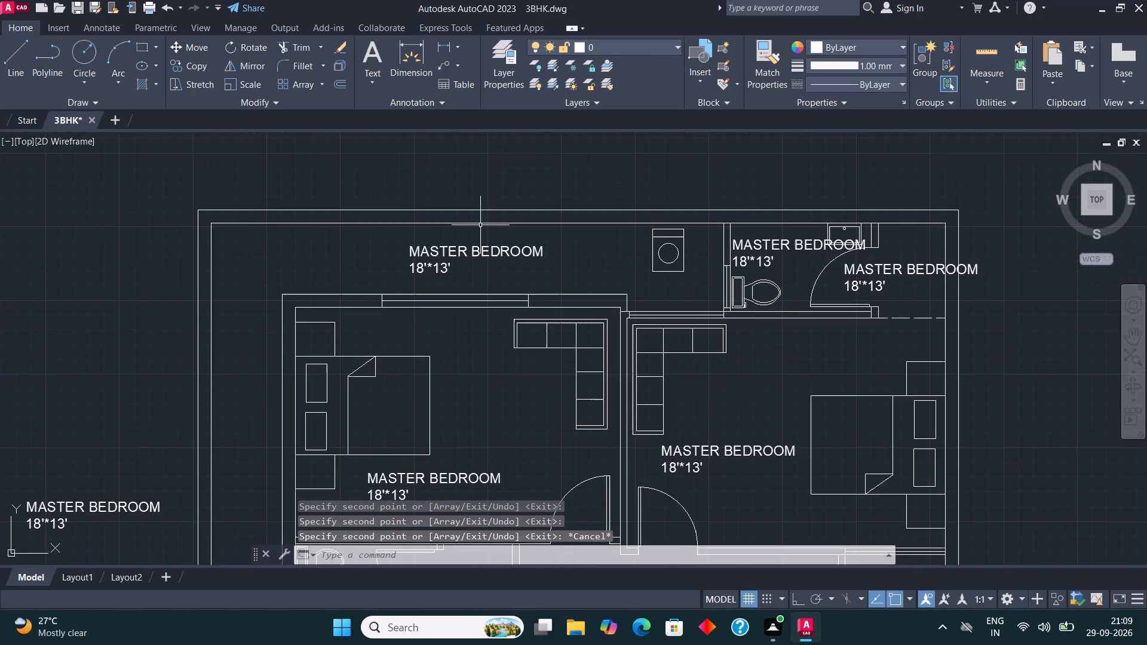
scroll(464, 247, "up", 1)
left_click(452, 254)
right_click(450, 254)
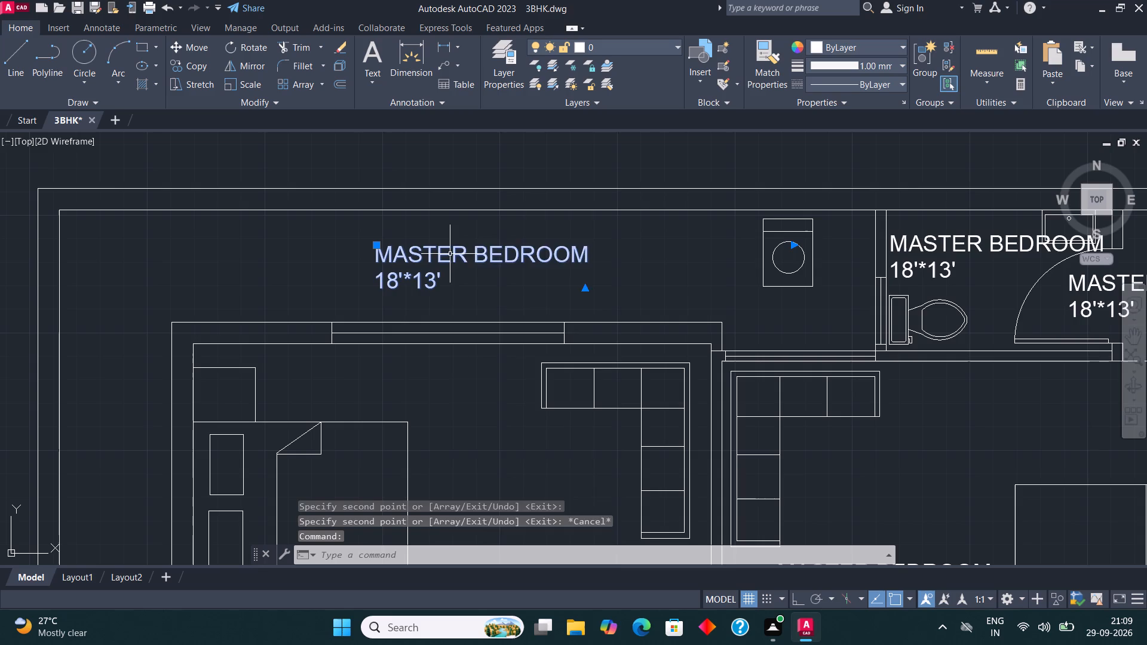
left_click(509, 234)
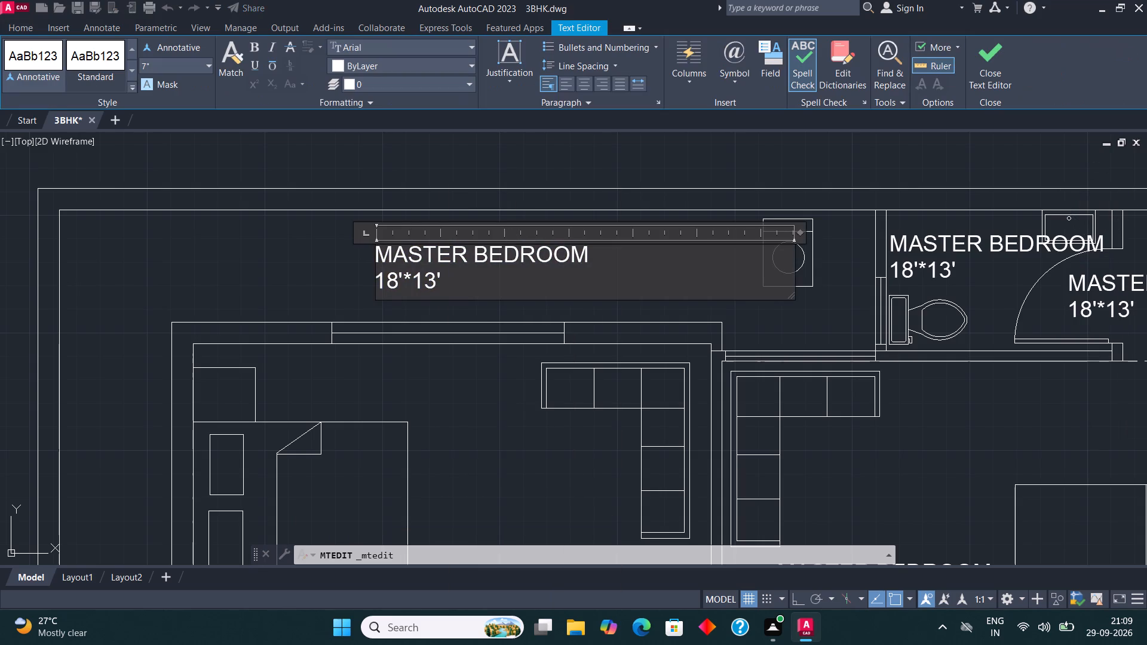
left_click(486, 287)
key("BackSpace")
key("BackSpace")
key("BackSpace")
key("BackSpace")
key("BackSpace")
key("BackSpace")
key("BackSpace")
key("BackSpace")
key("BackSpace")
key("BackSpace")
key("BackSpace")
key("BackSpace")
key("BackSpace")
key("BackSpace")
key("BackSpace")
key("BackSpace")
key("BackSpace")
key("BackSpace")
key("BackSpace")
key("BackSpace")
type("LOU")
type("NDRT")
key("BackSpace")
key("y")
key("Return")
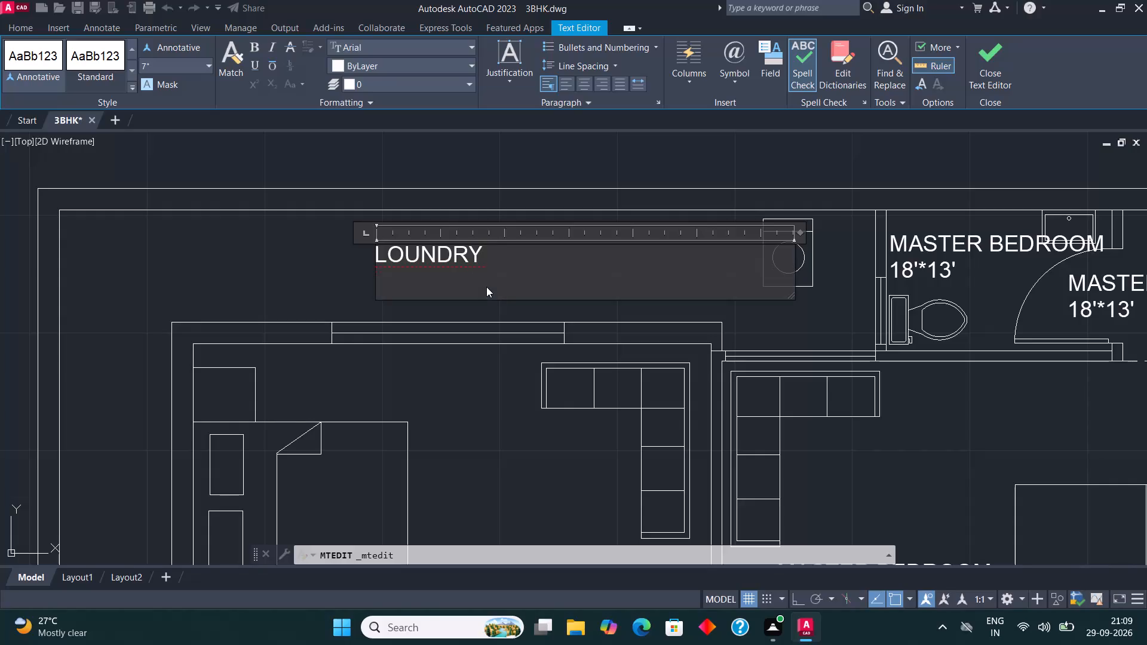
key("BackSpace")
key("space")
type("4'")
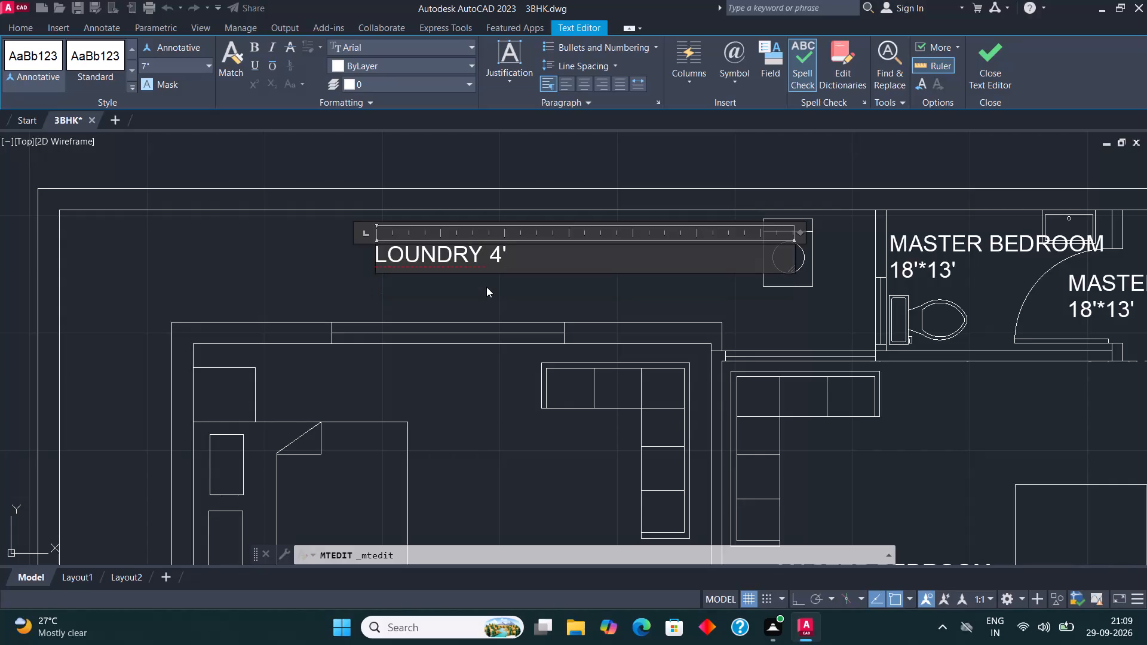
left_click(990, 54)
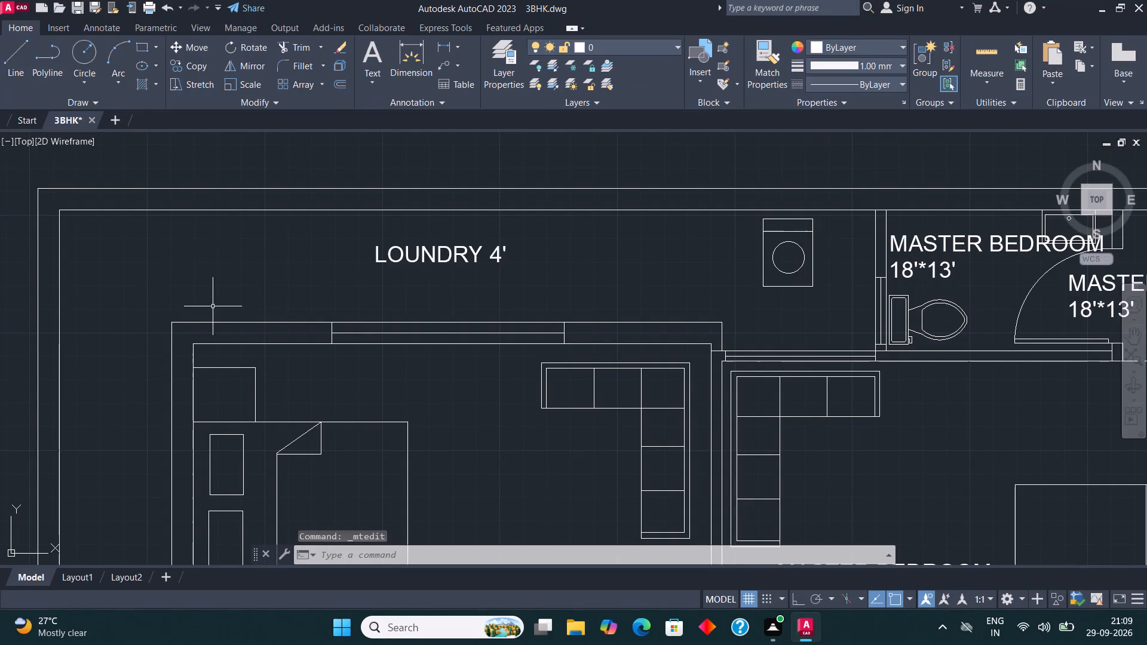
Change the label in the top toilet to "BATH" with "8'*5.6'" on the second line.
scroll(268, 283, "down", 2)
scroll(554, 266, "up", 3)
left_click(532, 282)
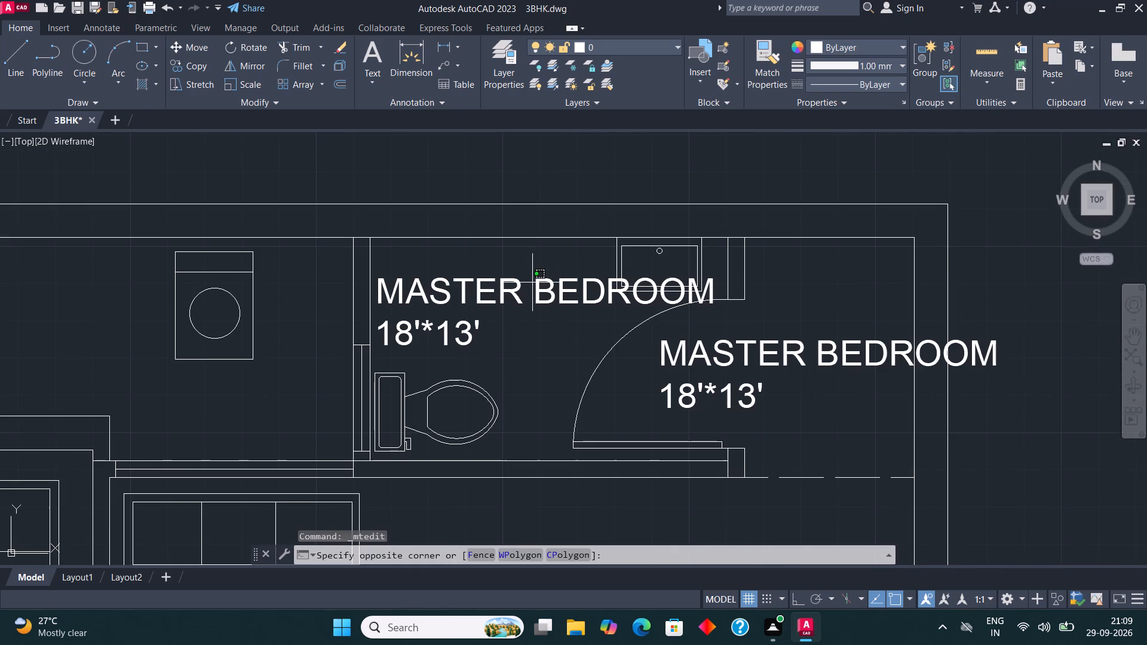
left_click(465, 294)
right_click(466, 293)
left_click(532, 233)
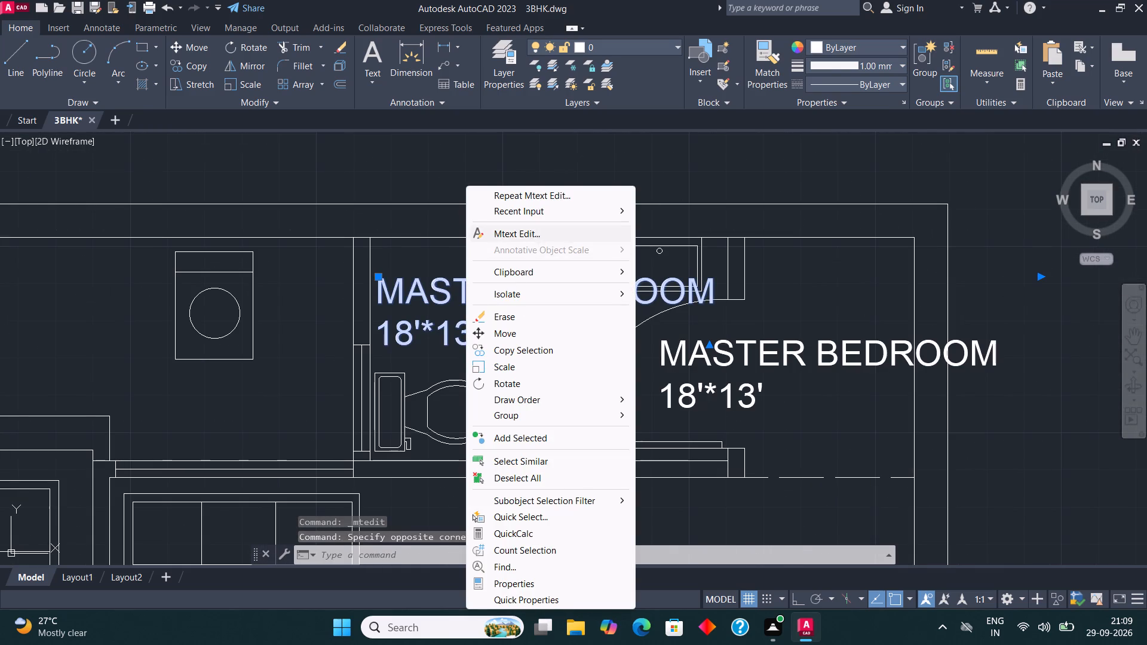
left_click(499, 348)
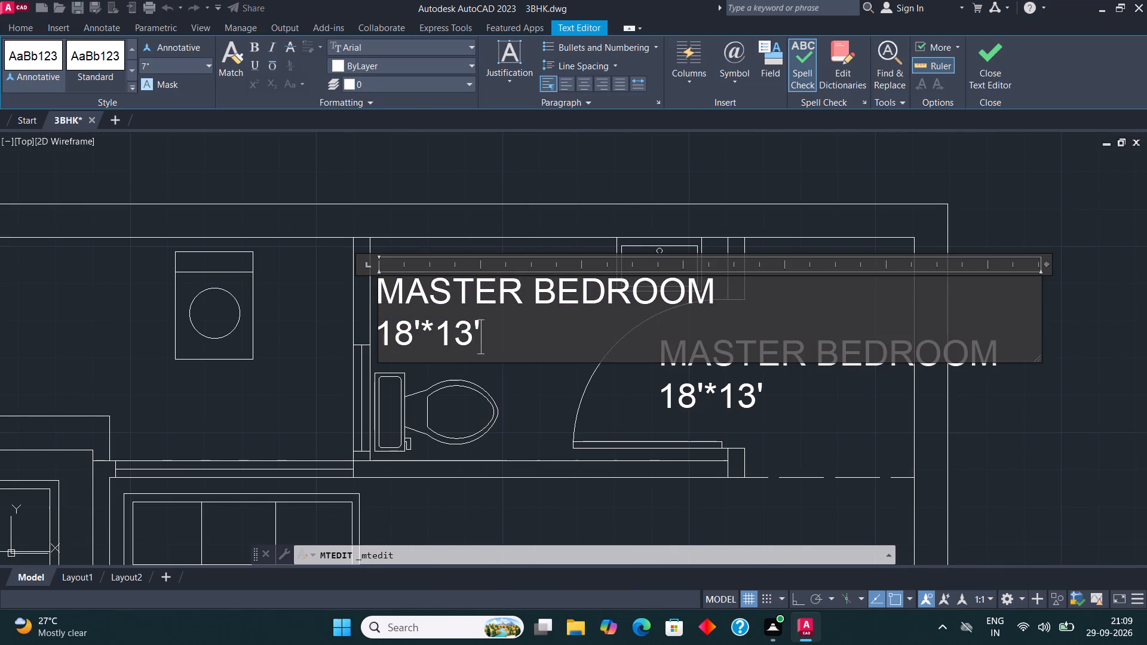
key("BackSpace")
key("BackSpace")
key("BackSpace")
key("BackSpace")
key("BackSpace")
key("BackSpace")
key("BackSpace")
key("BackSpace")
key("BackSpace")
key("BackSpace")
key("BackSpace")
key("BackSpace")
key("BackSpace")
key("BackSpace")
key("BackSpace")
key("BackSpace")
key("BackSpace")
key("BackSpace")
key("BackSpace")
key("BackSpace")
type("BATH")
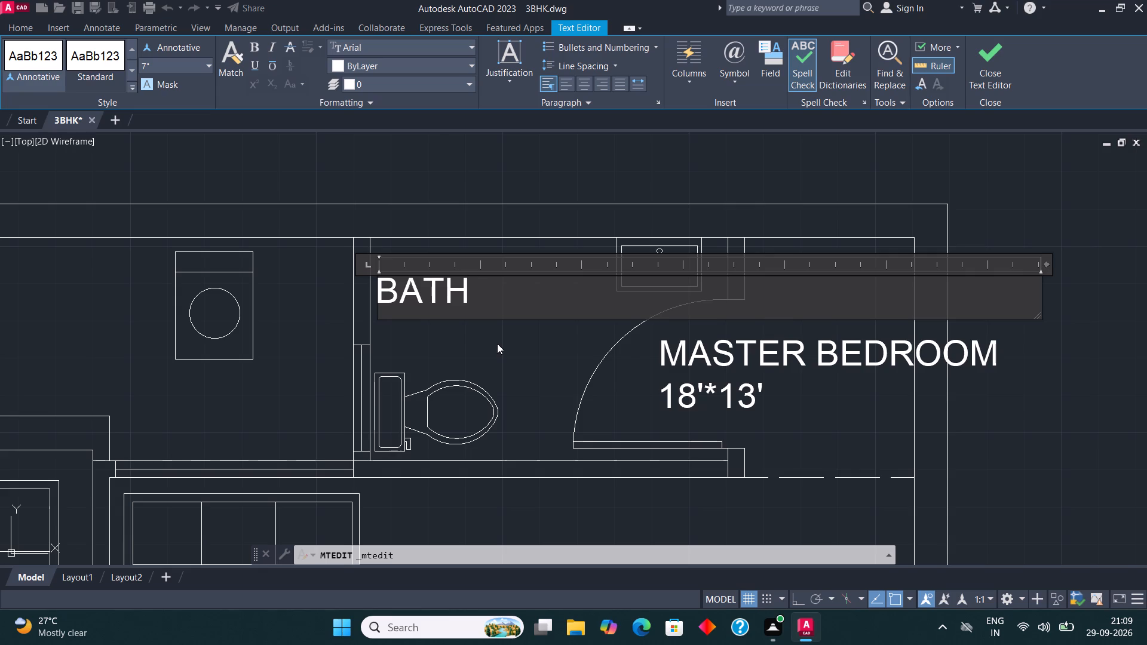
key("Return")
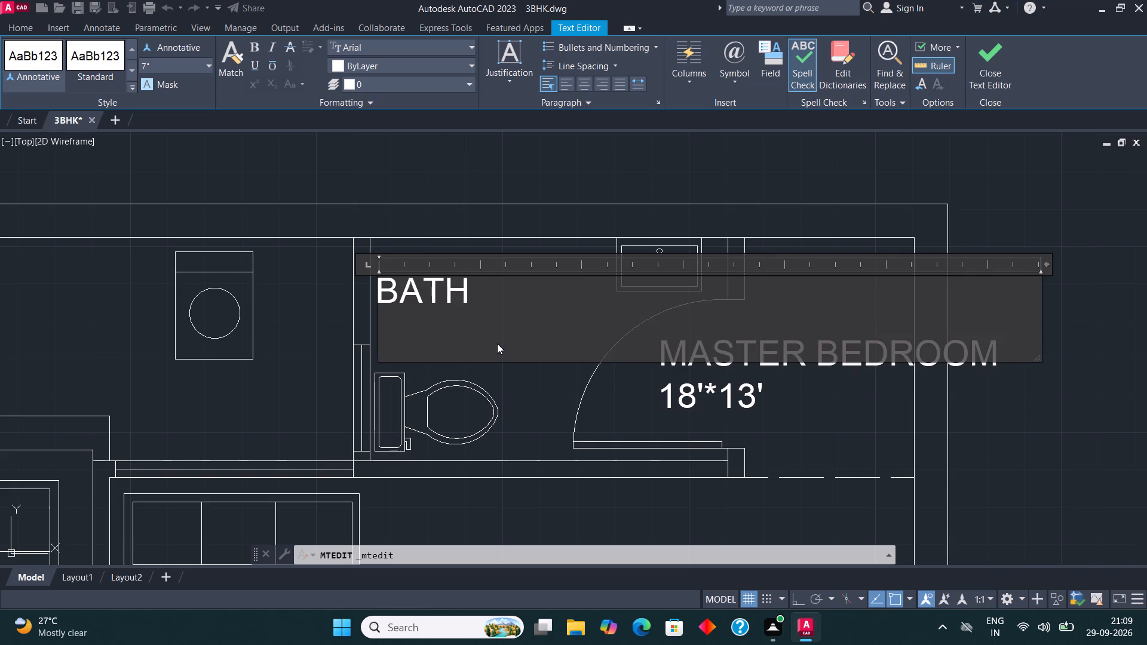
type("8'*")
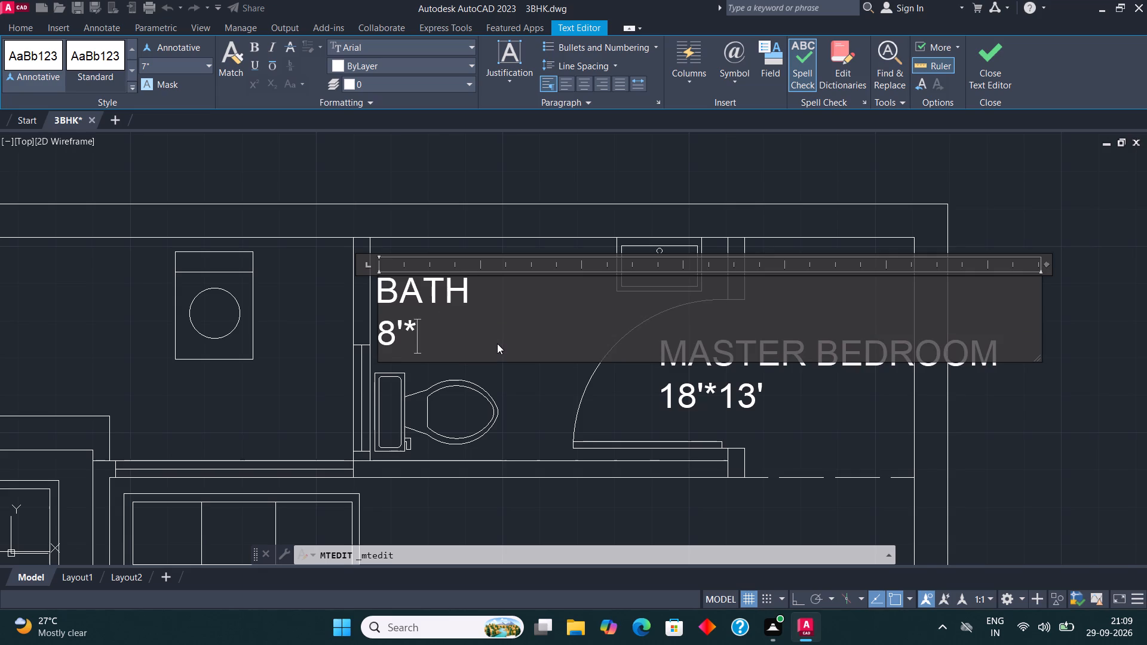
type("5.6'")
key("Return")
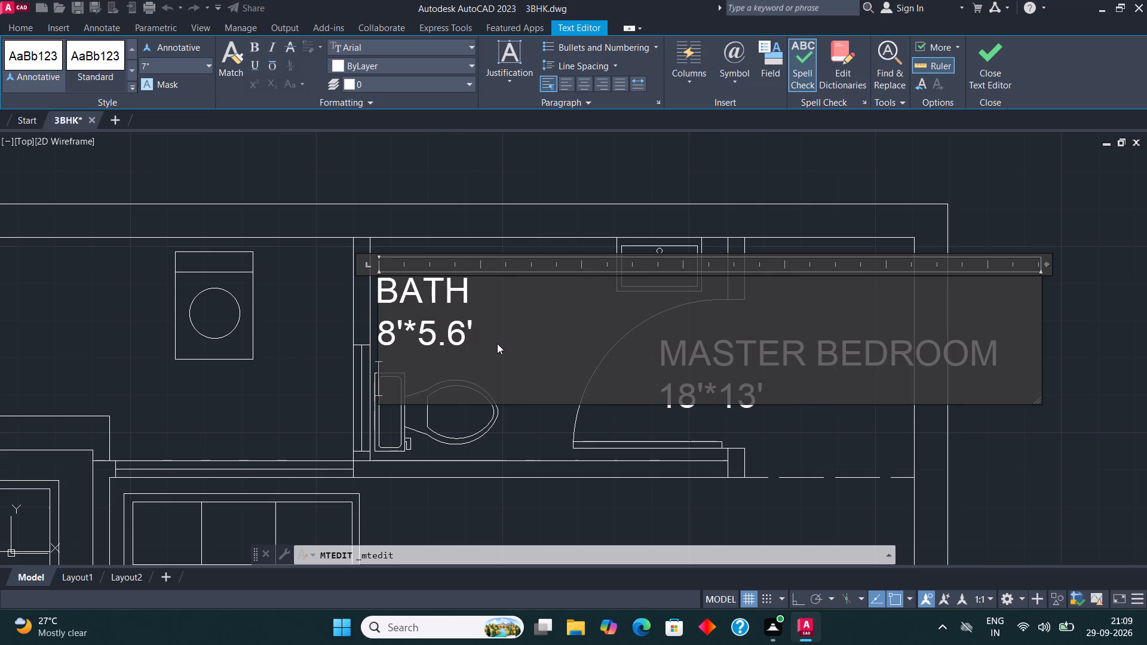
left_click(995, 41)
Change the label beside the door of the top toilet to "DRS" with "3.8'*5'" on the second line.
scroll(136, 365, "down", 2)
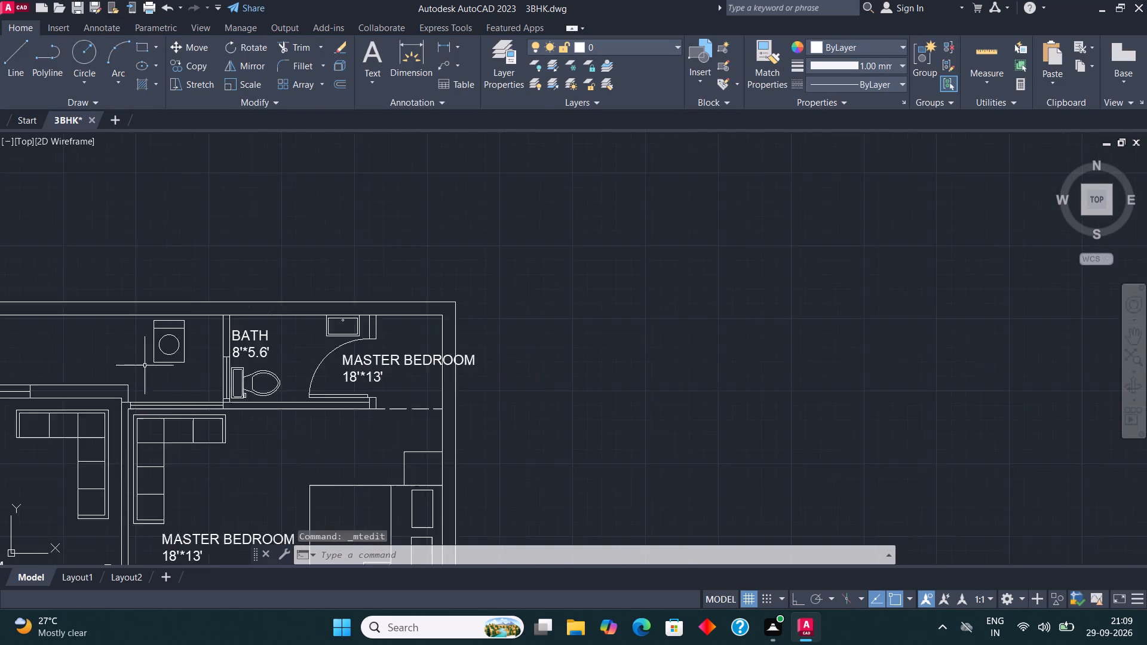
scroll(147, 365, "down", 1)
scroll(330, 360, "up", 2)
scroll(257, 363, "up", 1)
left_click(243, 365)
left_click(211, 358)
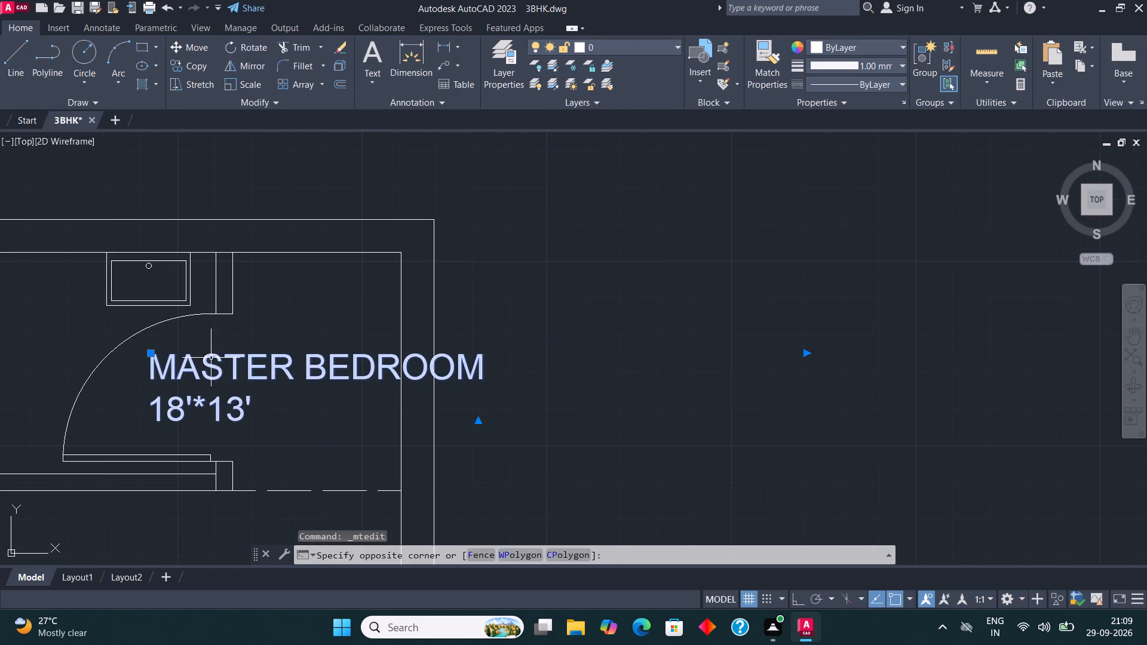
right_click(209, 358)
left_click(275, 229)
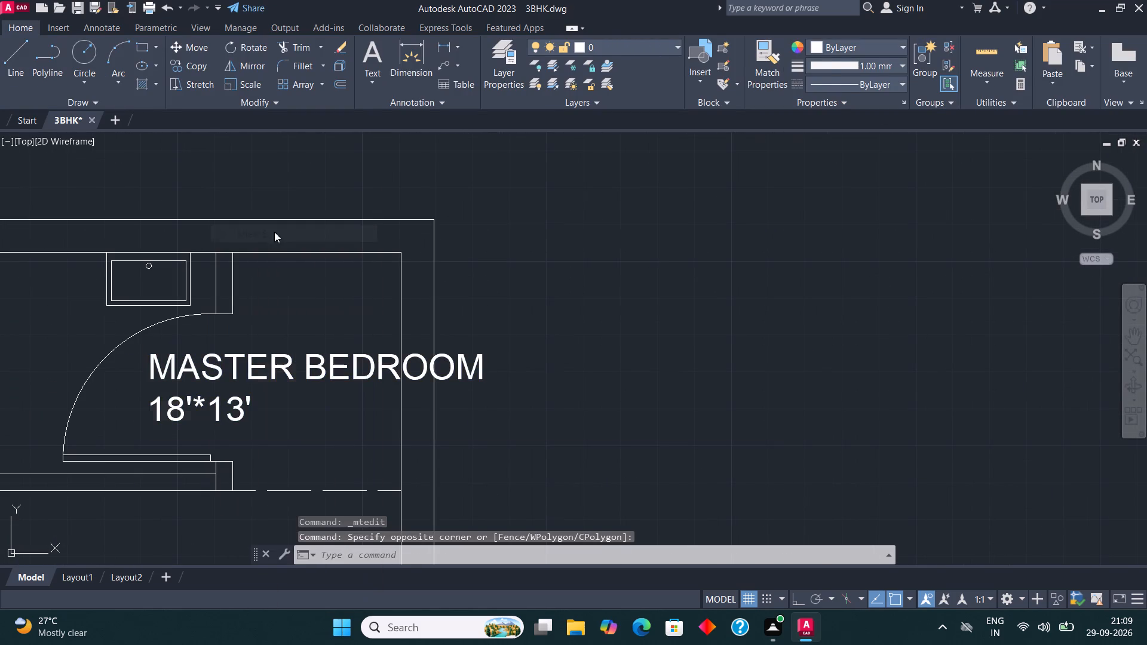
left_click(268, 406)
key("BackSpace")
key("BackSpace")
key("BackSpace")
key("BackSpace")
key("BackSpace")
key("BackSpace")
key("BackSpace")
key("BackSpace")
key("BackSpace")
key("BackSpace")
key("BackSpace")
key("BackSpace")
key("BackSpace")
key("BackSpace")
key("BackSpace")
key("BackSpace")
key("BackSpace")
key("BackSpace")
key("BackSpace")
key("BackSpace")
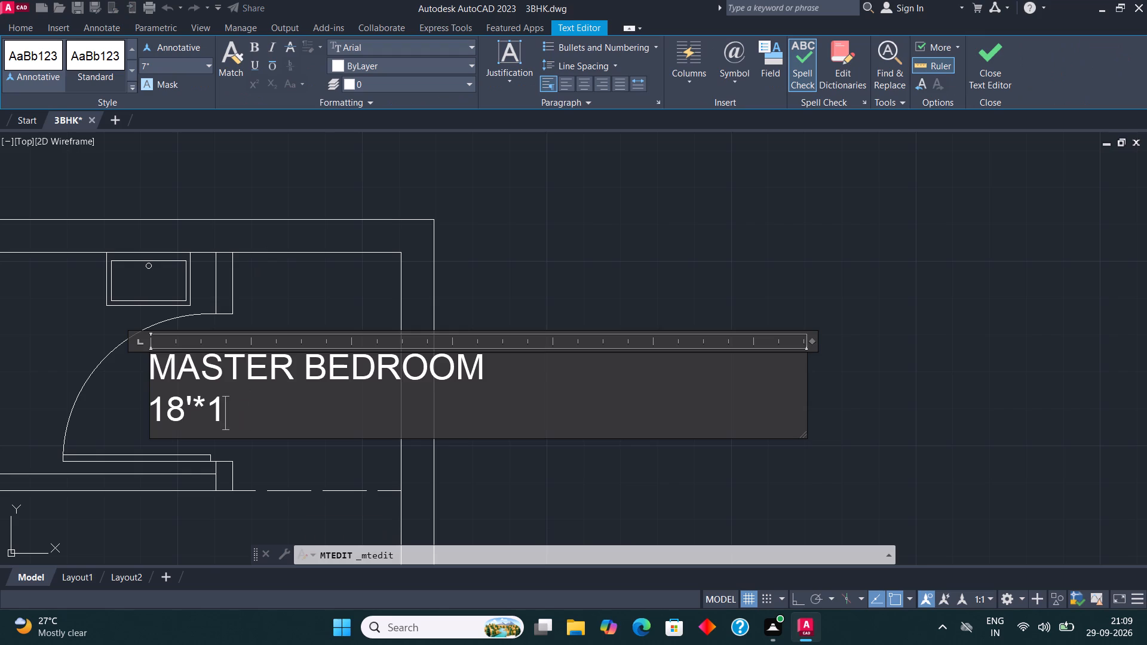
type("DRS")
key("Return")
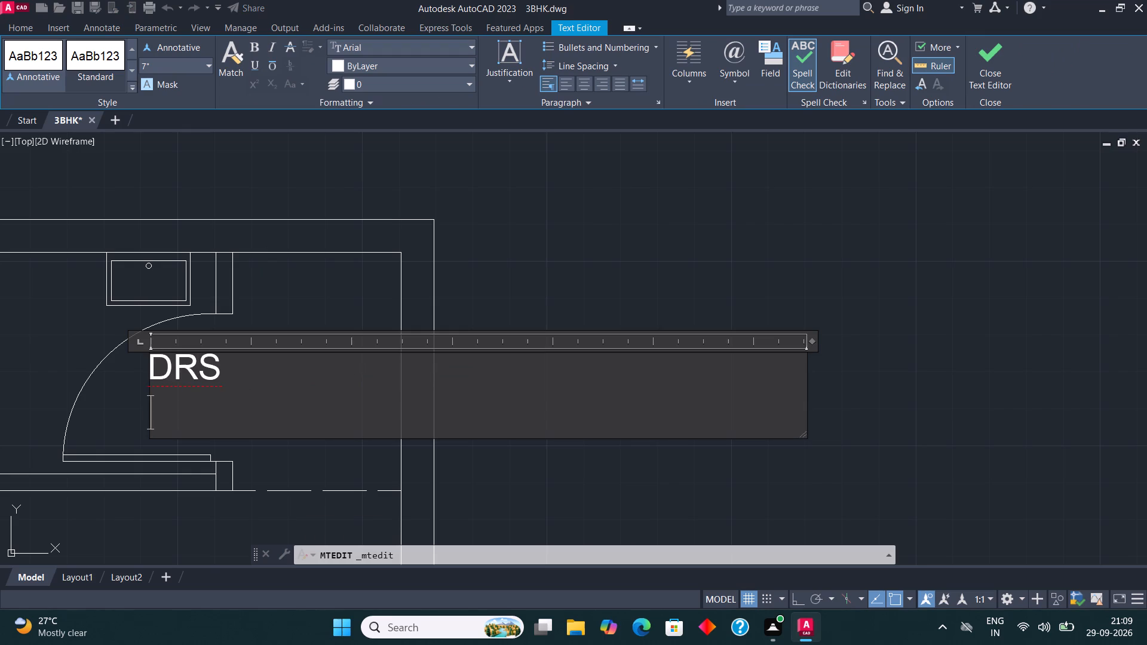
type("3.8")
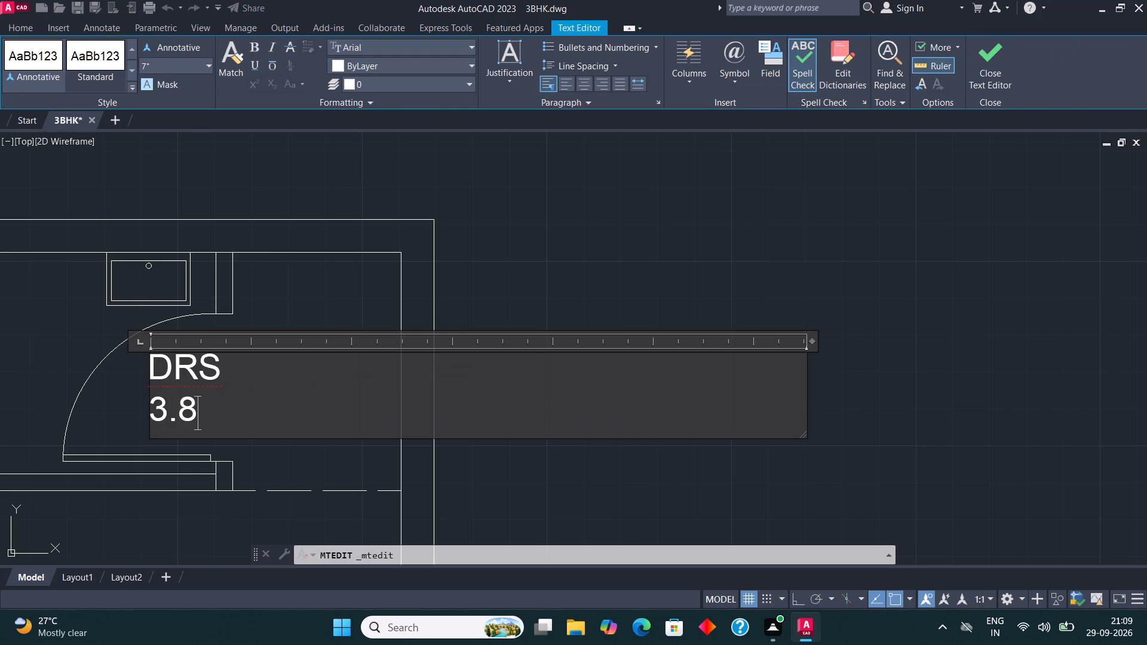
key("apostrophe")
key("asterisk")
type("5'")
left_click(980, 63)
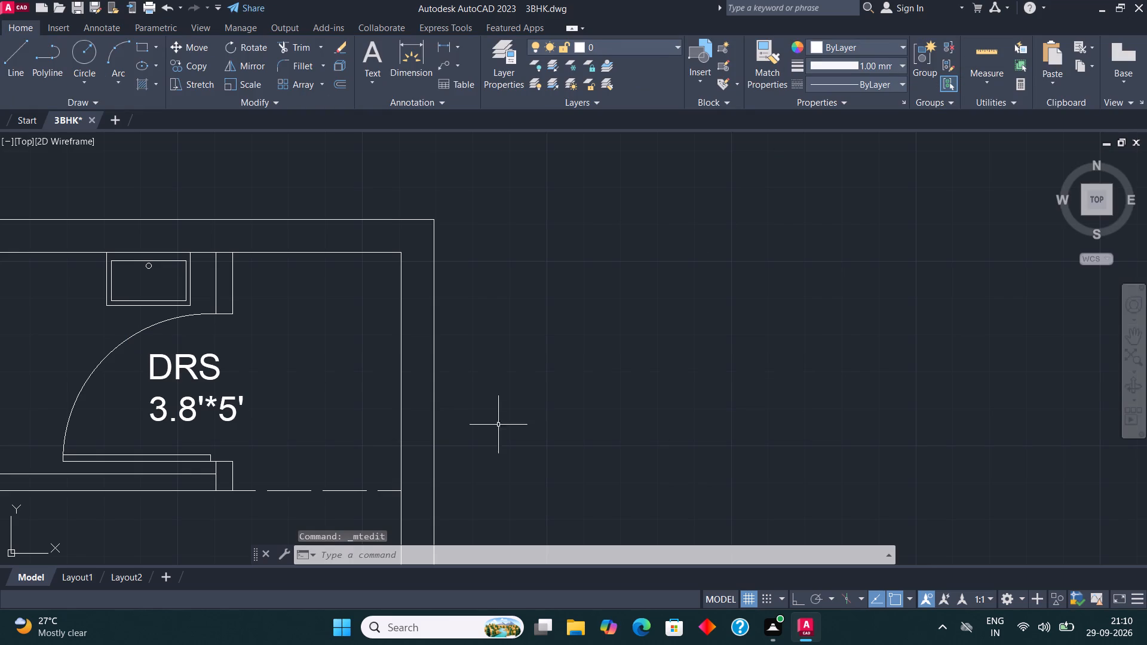
Change the label in the toilet below the left bedroom to "BATH" with "8'*5'" on the second line.
scroll(560, 387, "down", 4)
scroll(344, 489, "up", 3)
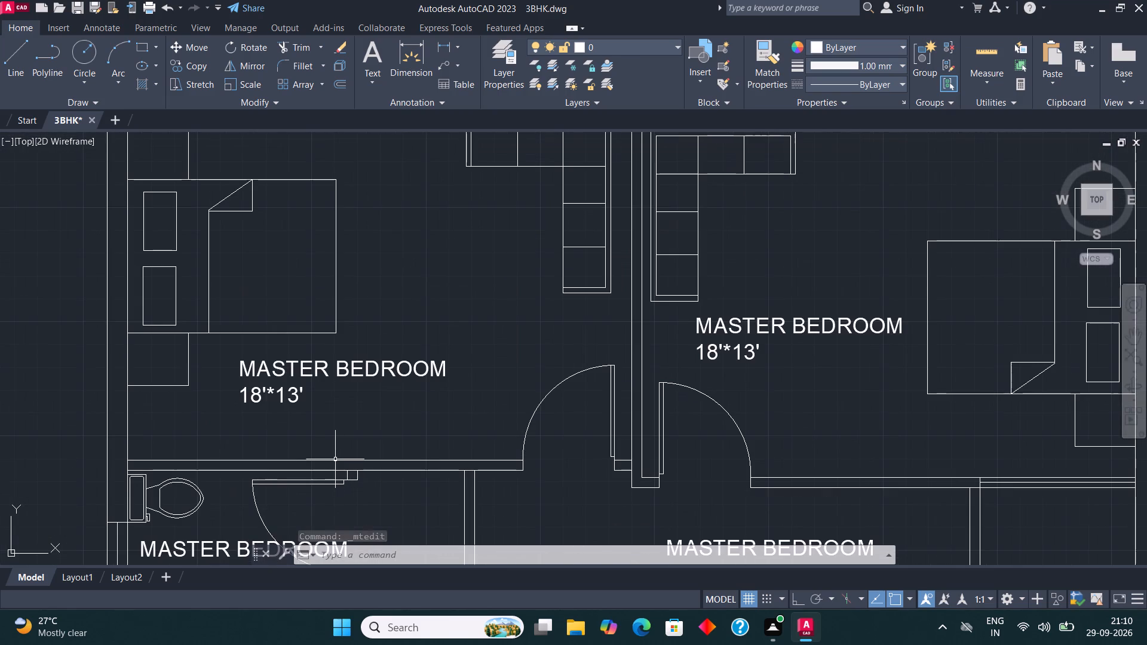
scroll(300, 371, "down", 2)
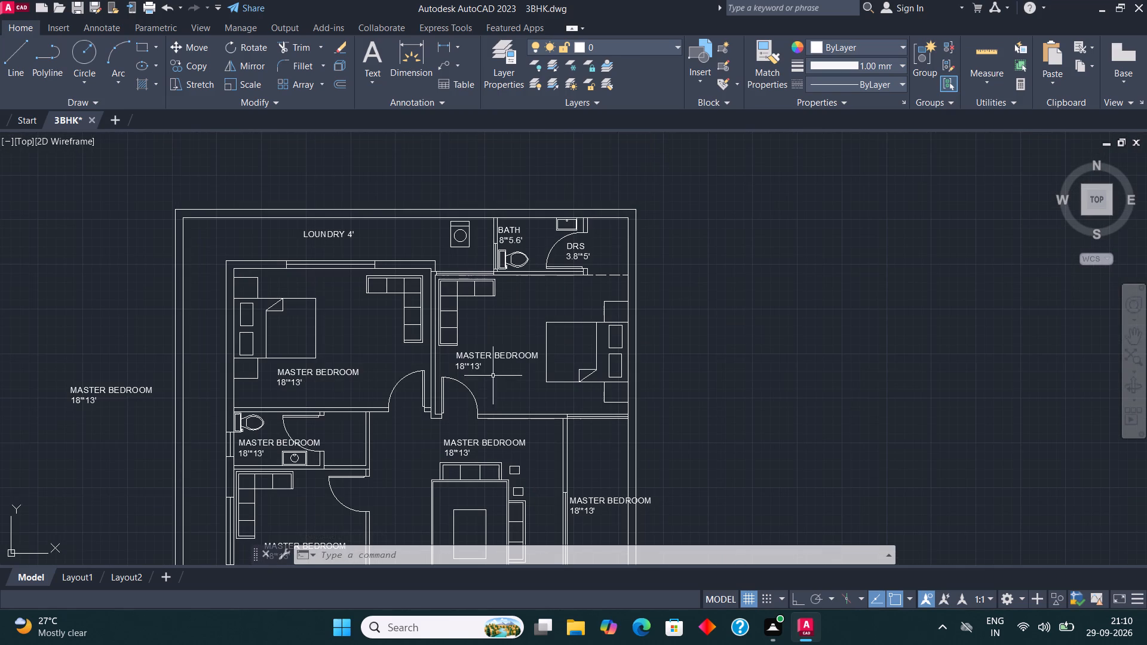
scroll(530, 373, "up", 1)
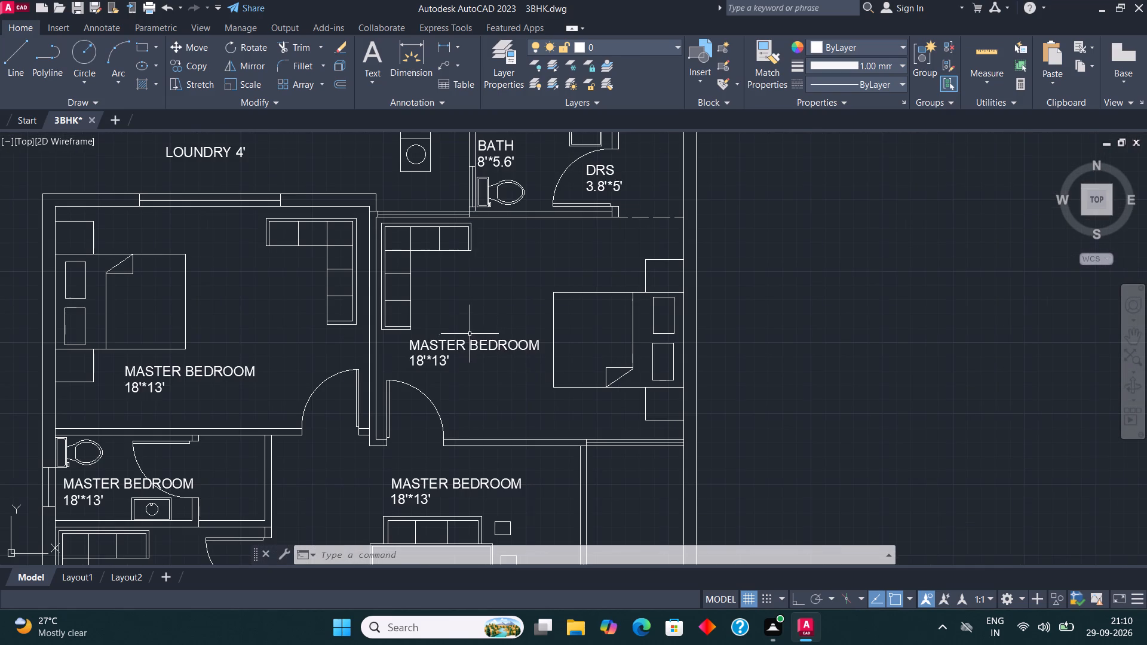
scroll(476, 300, "down", 1)
scroll(227, 428, "up", 2)
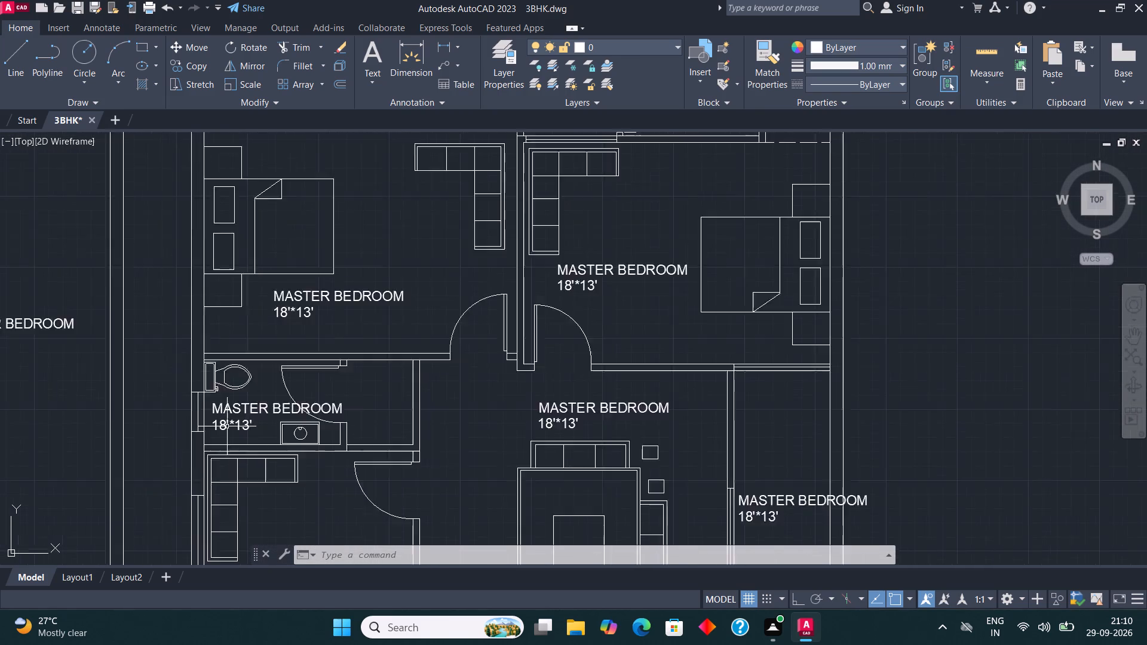
left_click(233, 406)
right_click(235, 404)
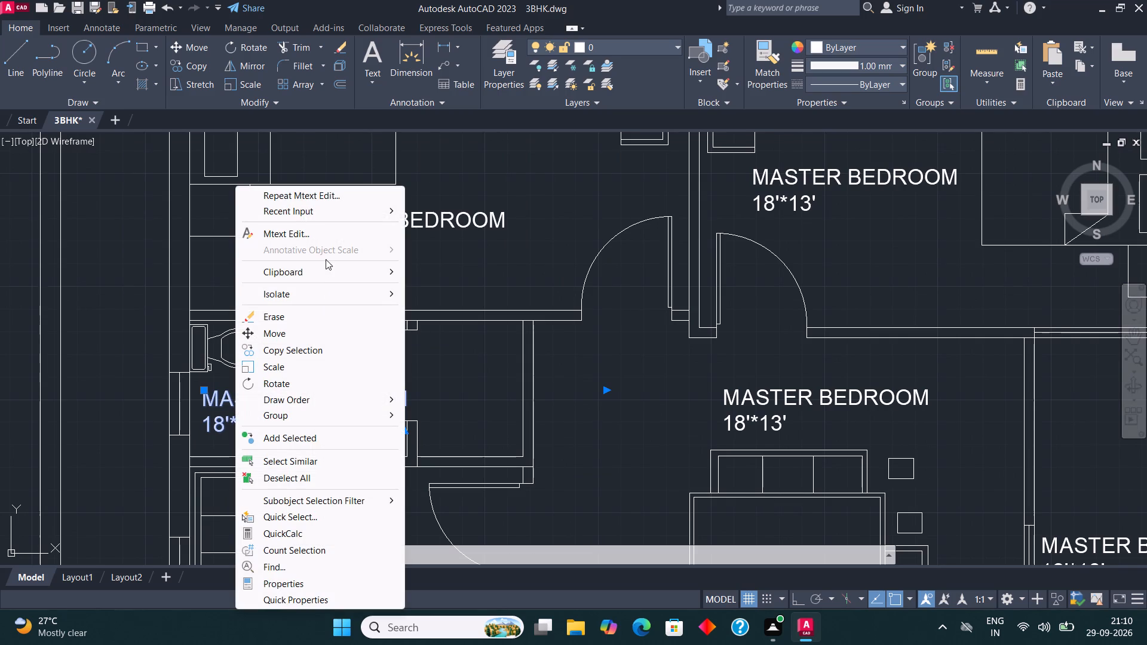
left_click(324, 237)
left_click(296, 425)
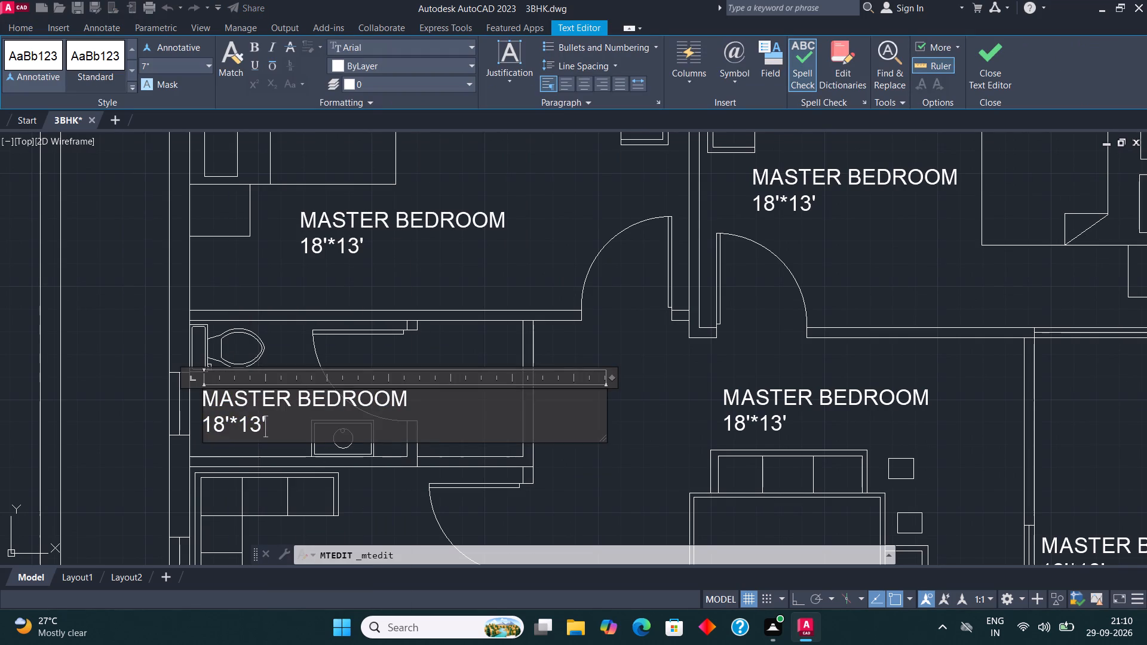
key("BackSpace")
key("BackSpace")
key("BackSpace")
key("BackSpace")
key("BackSpace")
key("BackSpace")
key("BackSpace")
key("BackSpace")
key("BackSpace")
key("BackSpace")
key("BackSpace")
key("BackSpace")
key("BackSpace")
key("BackSpace")
key("BackSpace")
key("BackSpace")
key("BackSpace")
key("BackSpace")
key("BackSpace")
key("BackSpace")
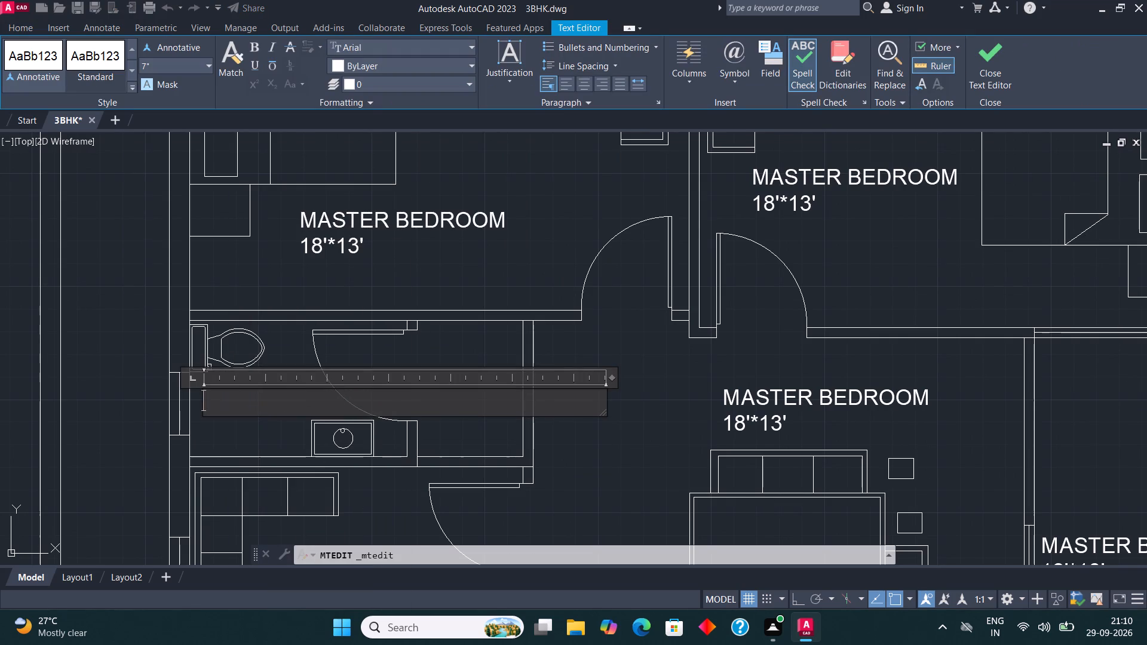
type("BATH")
key("Return")
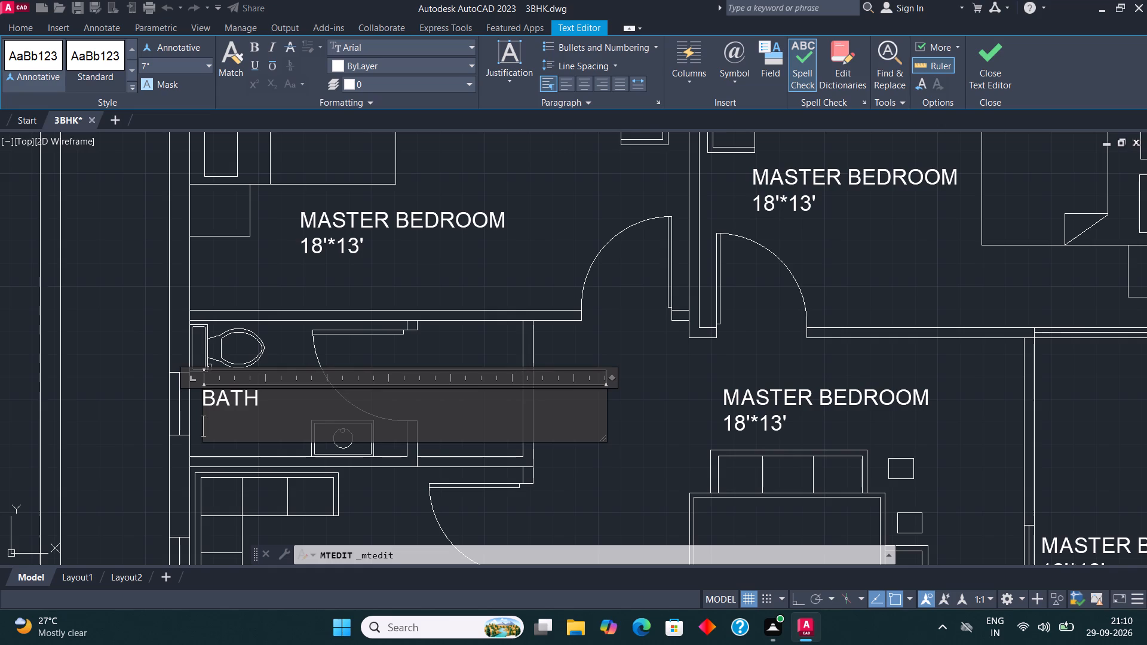
type("8'*")
key("6")
key("BackSpace")
type("5'")
left_click(976, 69)
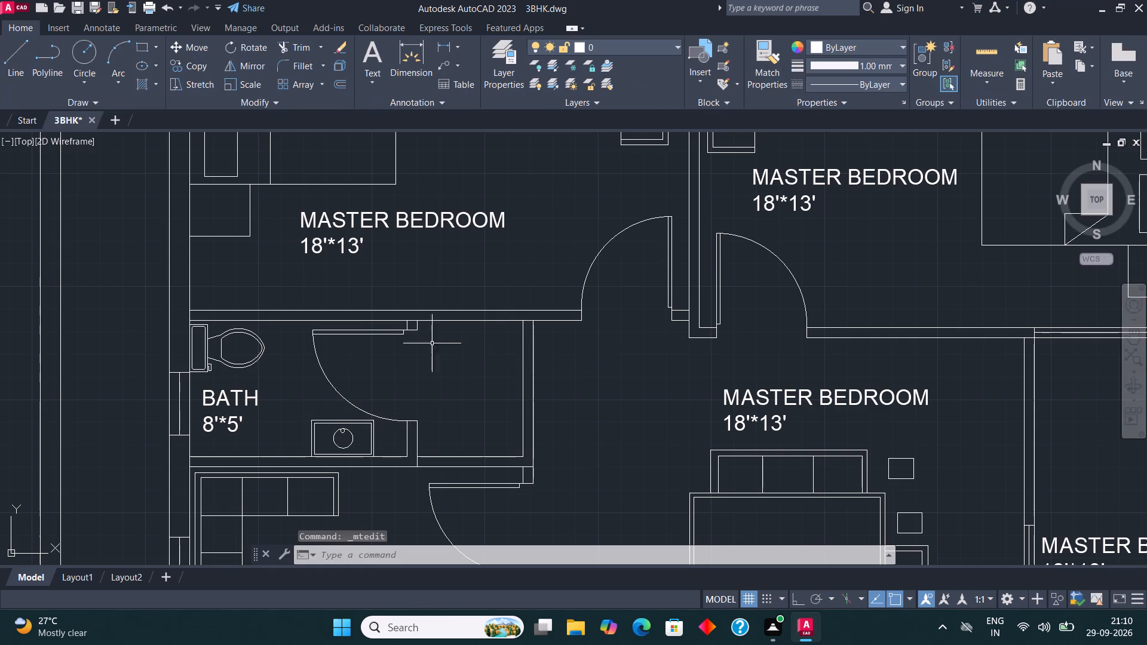
Move the "BATH 8'*5'" label slightly away from the outer wall, into the clear space below the toilet seat.
scroll(159, 335, "down", 2)
scroll(194, 354, "up", 3)
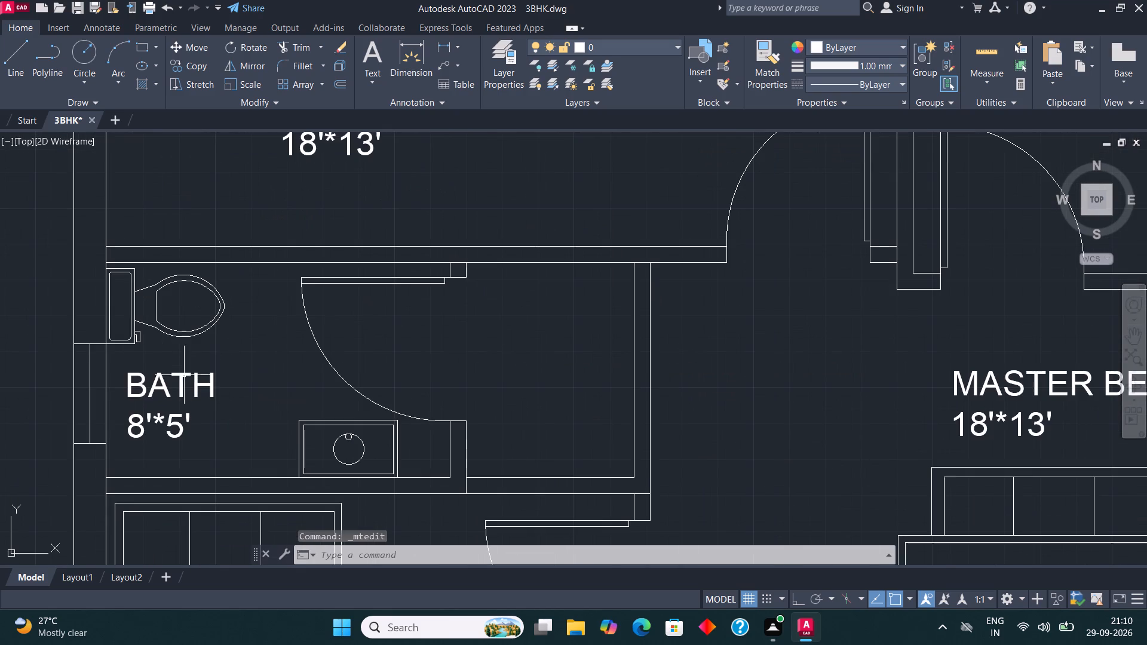
left_click(183, 382)
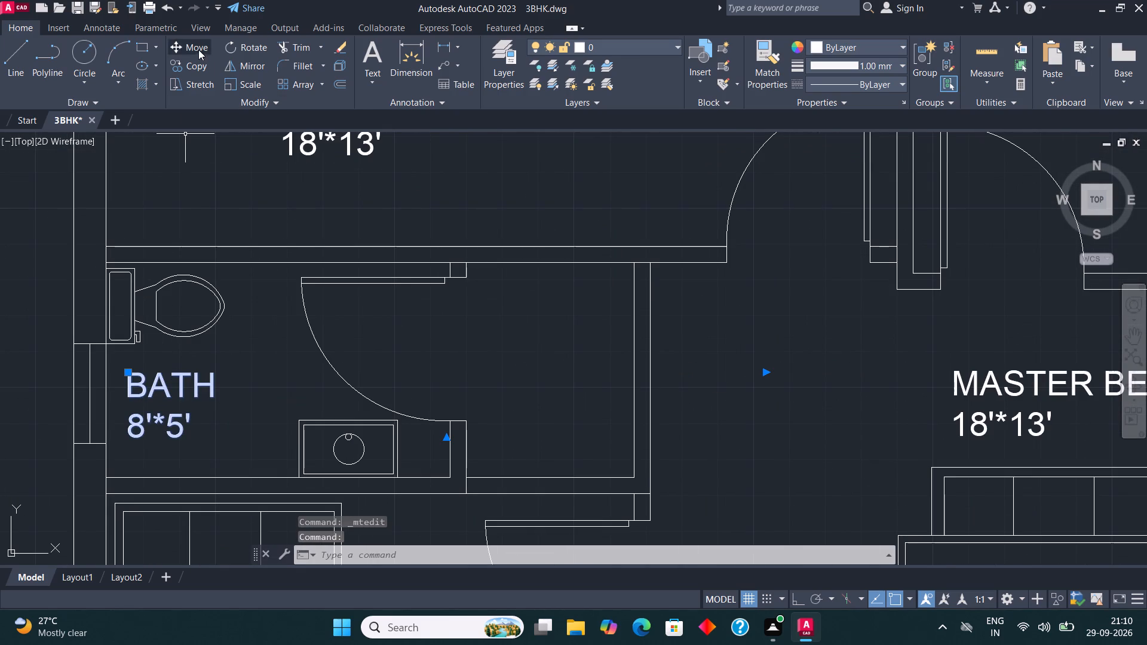
left_click(198, 49)
left_click(157, 415)
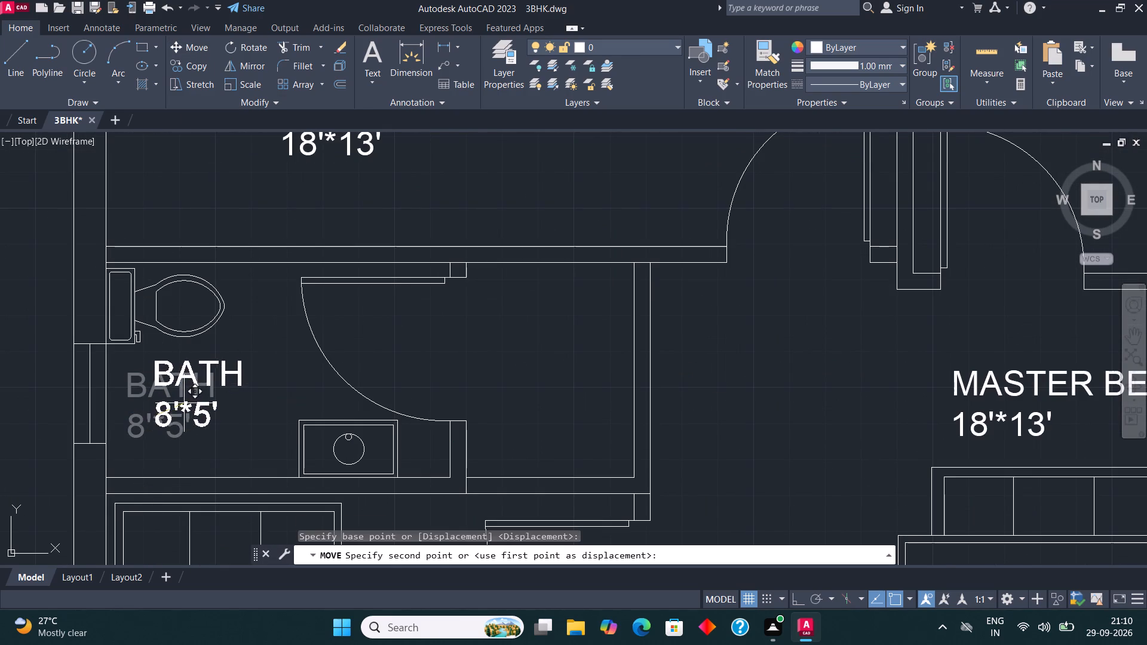
left_click(200, 404)
Copy the "BATH 8'*5'" label into the small space on the other side of the bath door.
left_click(204, 383)
left_click(192, 358)
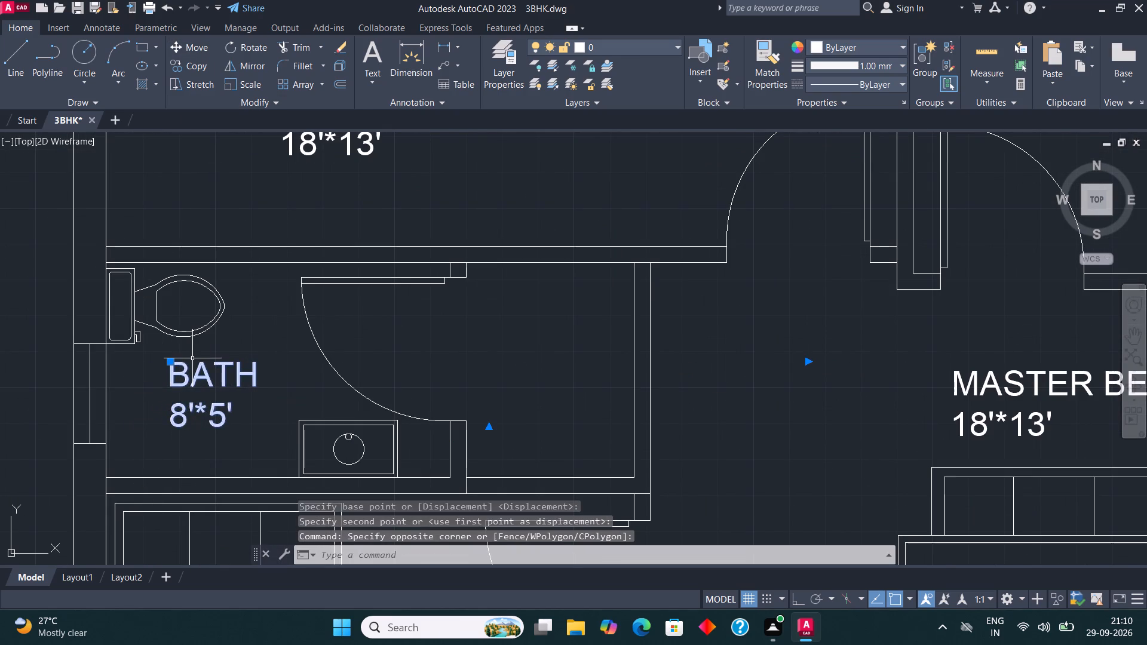
left_click(198, 63)
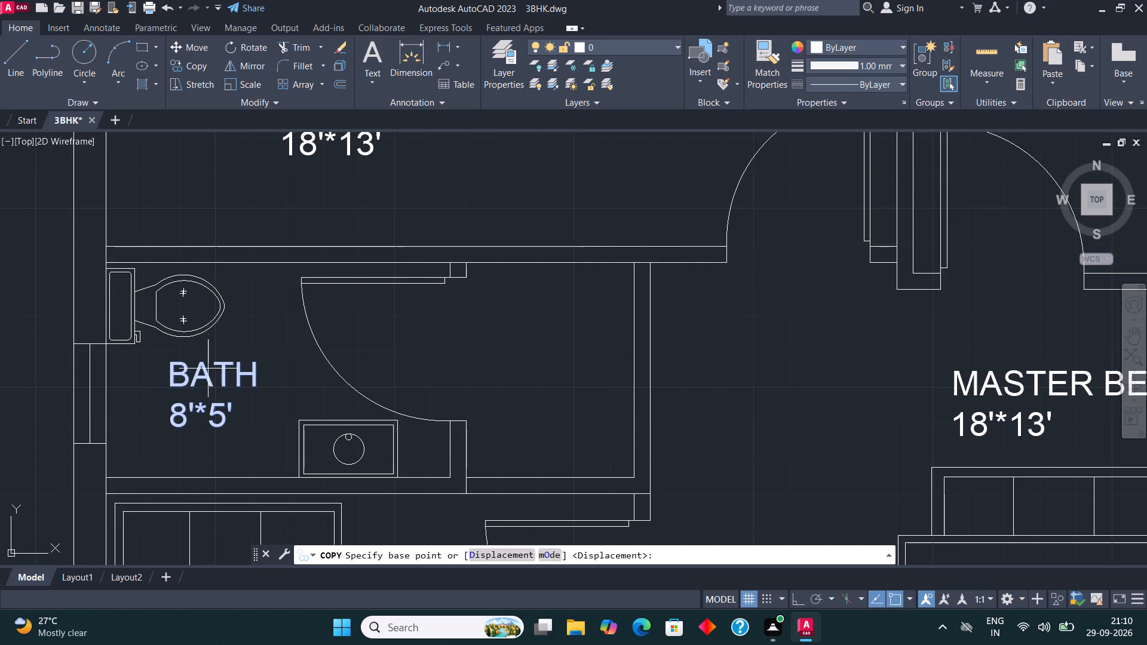
left_click(207, 367)
left_click(530, 305)
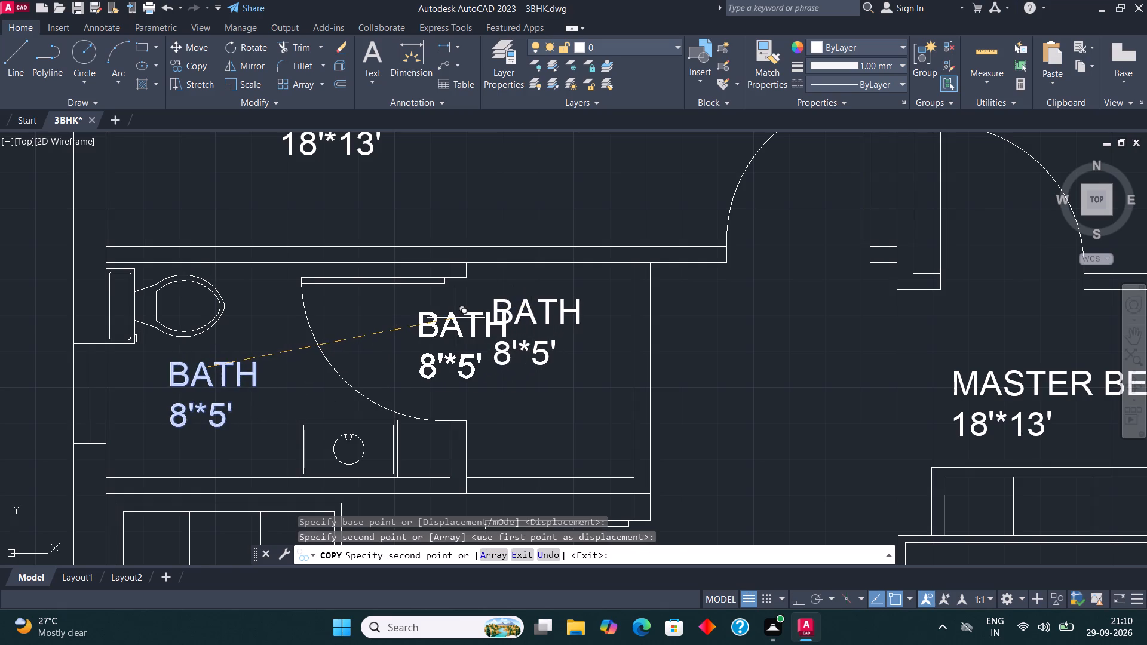
key("Escape")
Change the copied bath label beside the bath door to "DRS" with "3.9'*5'" on the second line.
scroll(437, 360, "down", 3)
scroll(463, 350, "up", 2)
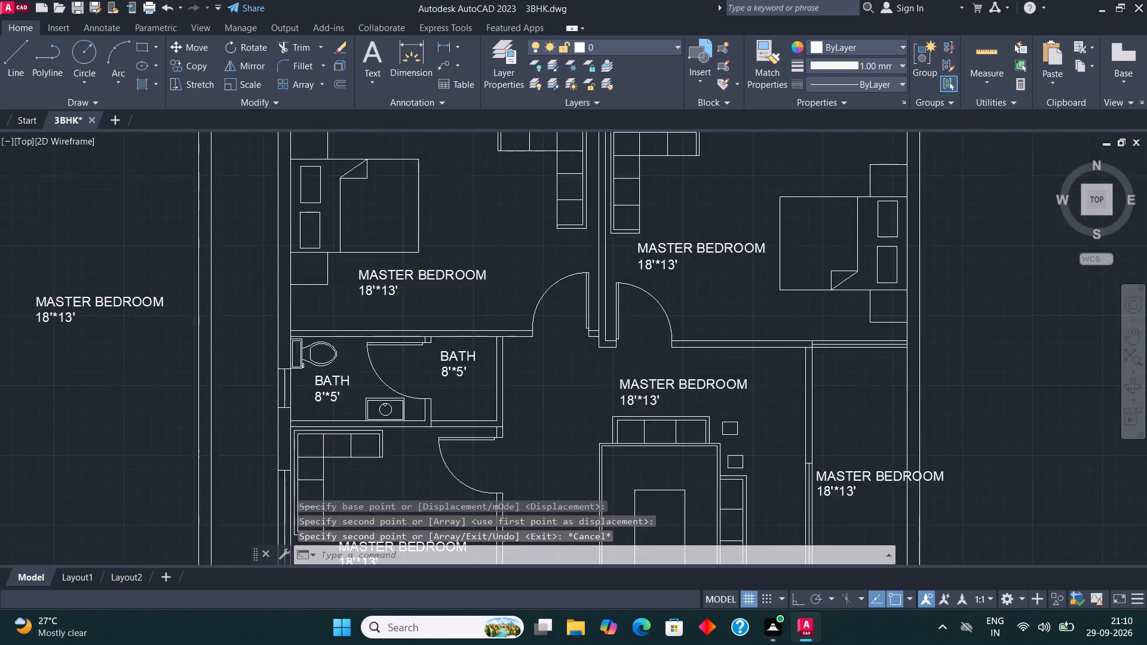
scroll(463, 350, "up", 1)
left_click(427, 368)
right_click(426, 368)
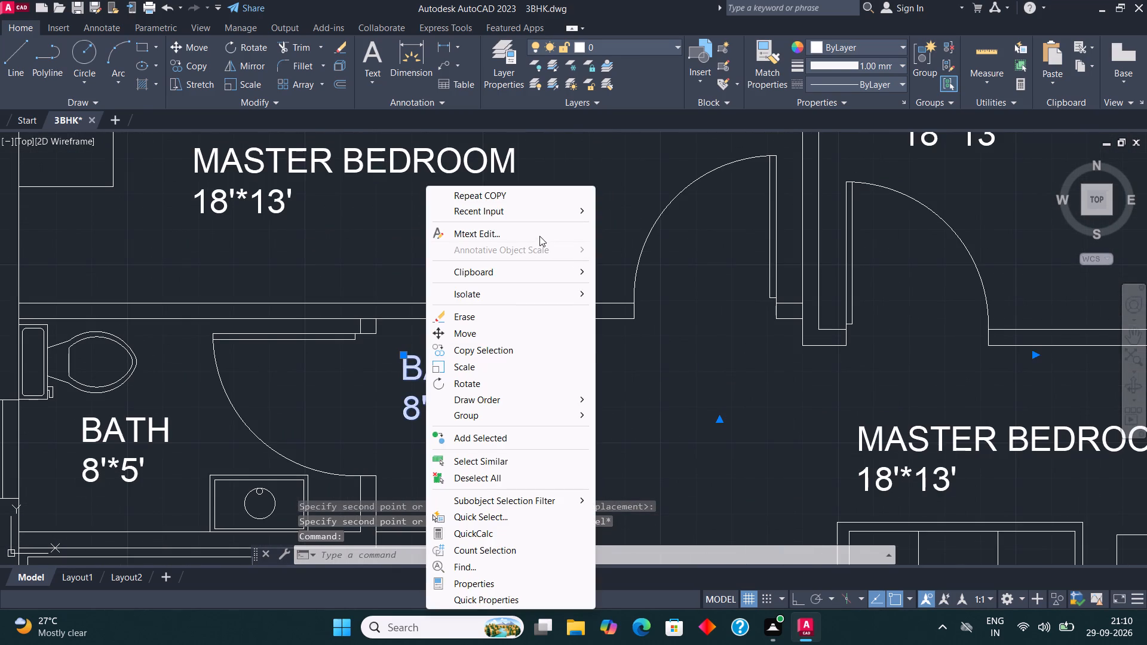
left_click(536, 233)
left_click(499, 407)
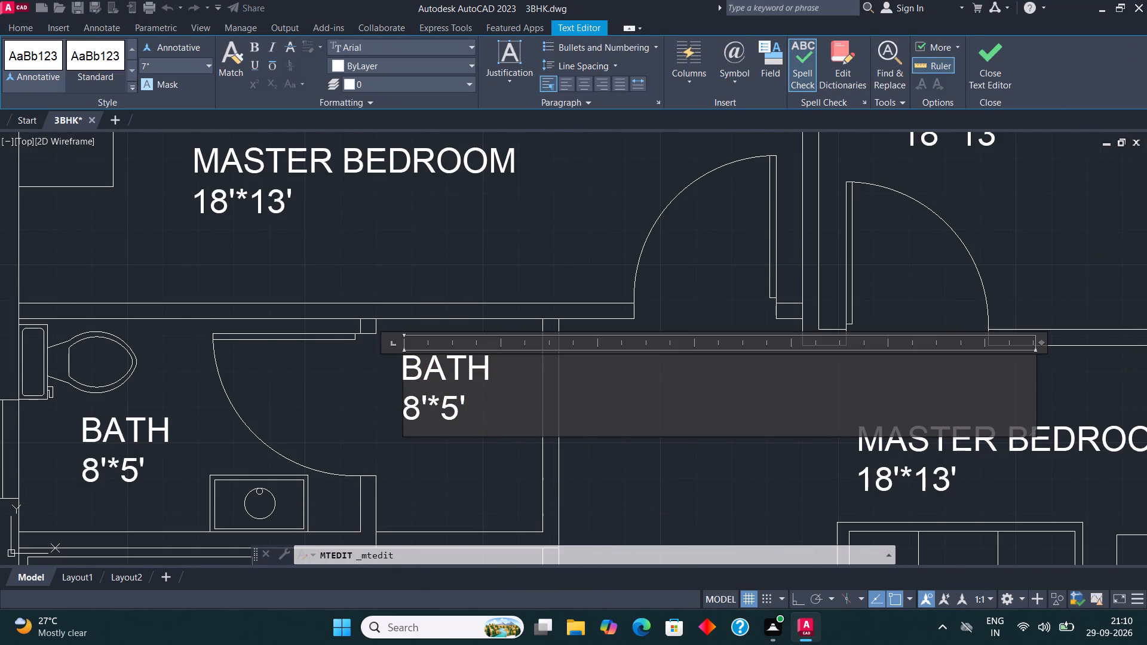
key("BackSpace")
key("BackSpace")
key("BackSpace")
key("BackSpace")
key("BackSpace")
key("BackSpace")
key("BackSpace")
key("BackSpace")
key("BackSpace")
key("BackSpace")
key("BackSpace")
key("BackSpace")
key("BackSpace")
key("BackSpace")
key("BackSpace")
key("BackSpace")
key("BackSpace")
key("BackSpace")
key("BackSpace")
key("BackSpace")
type("DRS")
key("Return")
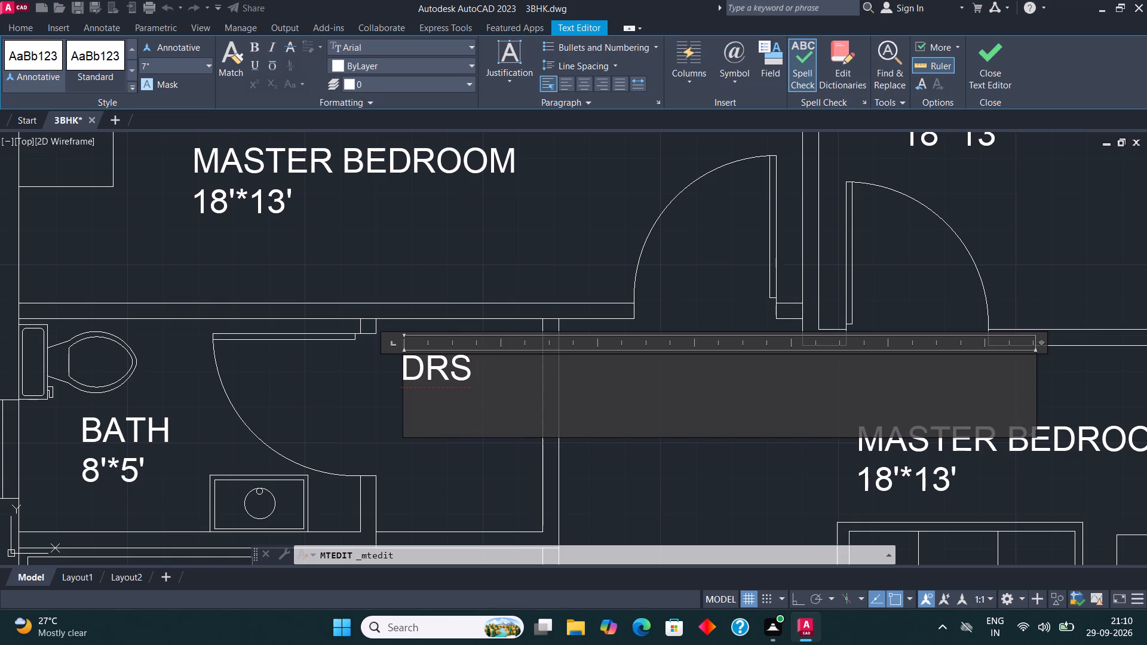
type("3.9'")
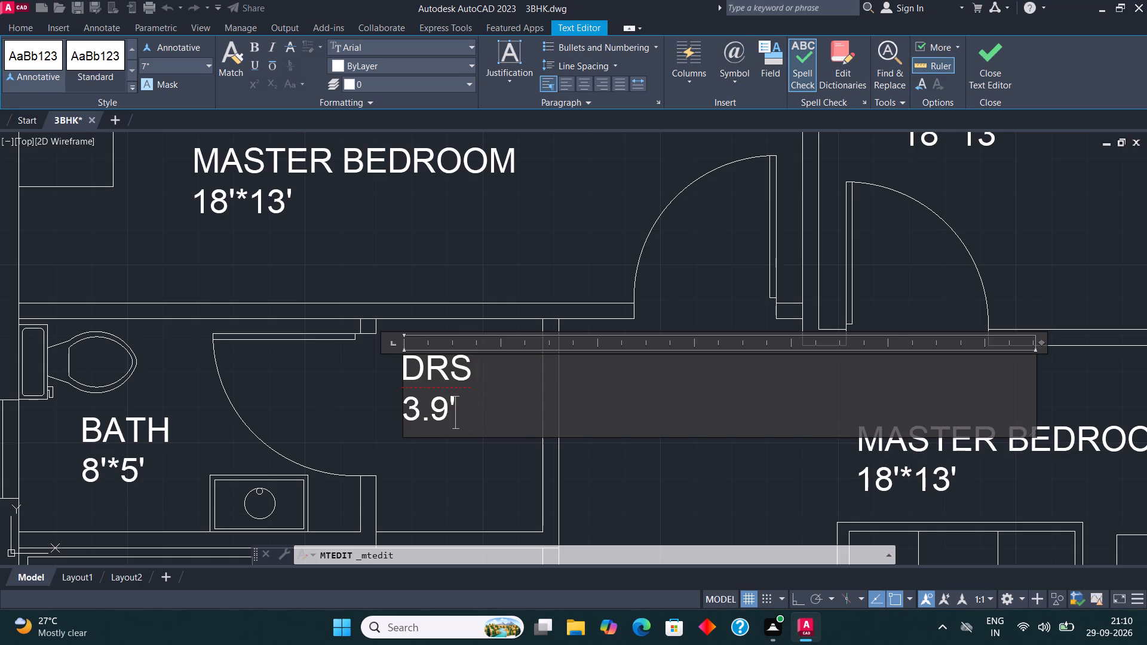
type("*5'")
left_click(998, 64)
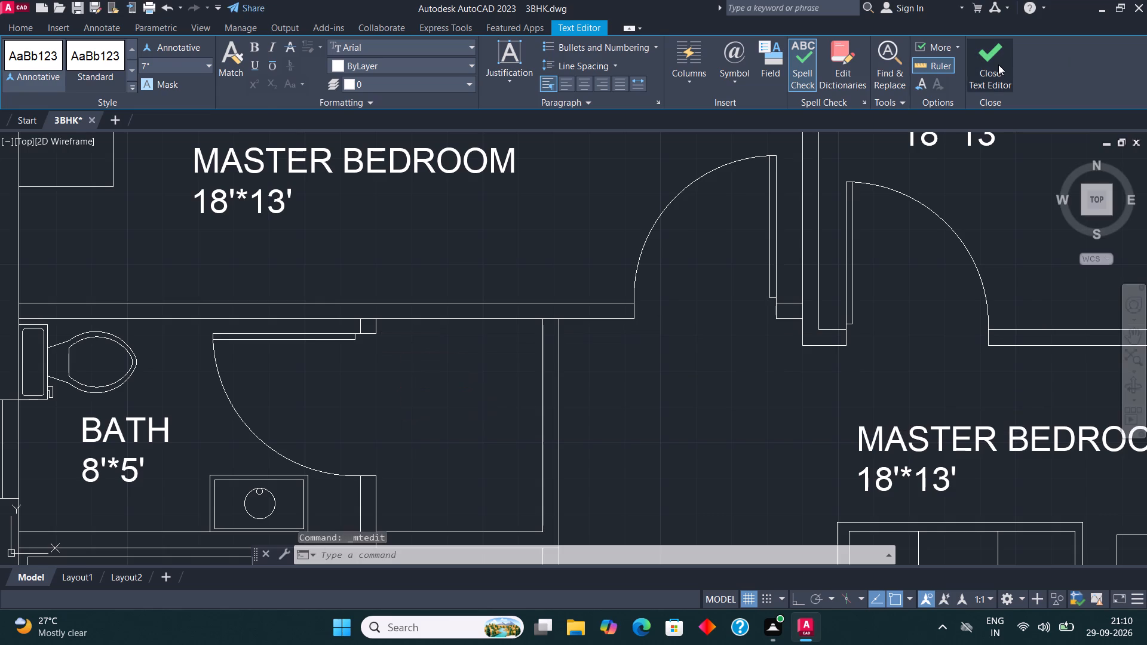
Change the size line of the "MASTER BEDROOM" label in the bedroom below the bath and DRS to "17'*12'".
scroll(405, 317, "down", 4)
scroll(406, 395, "up", 2)
left_click(365, 376)
right_click(364, 374)
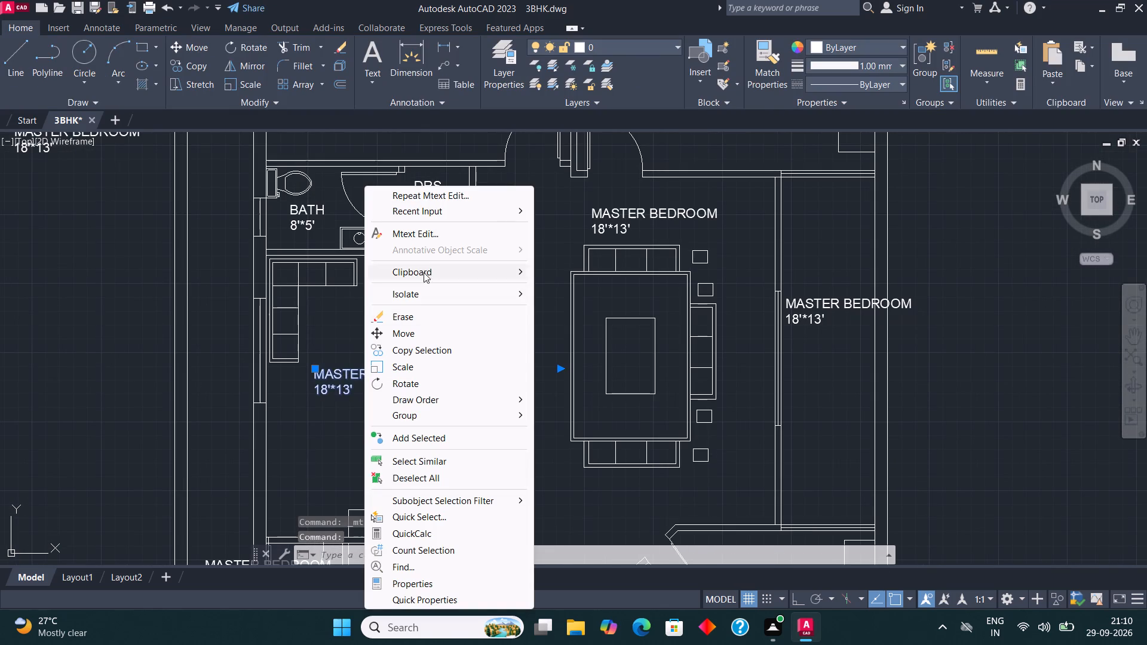
left_click(434, 238)
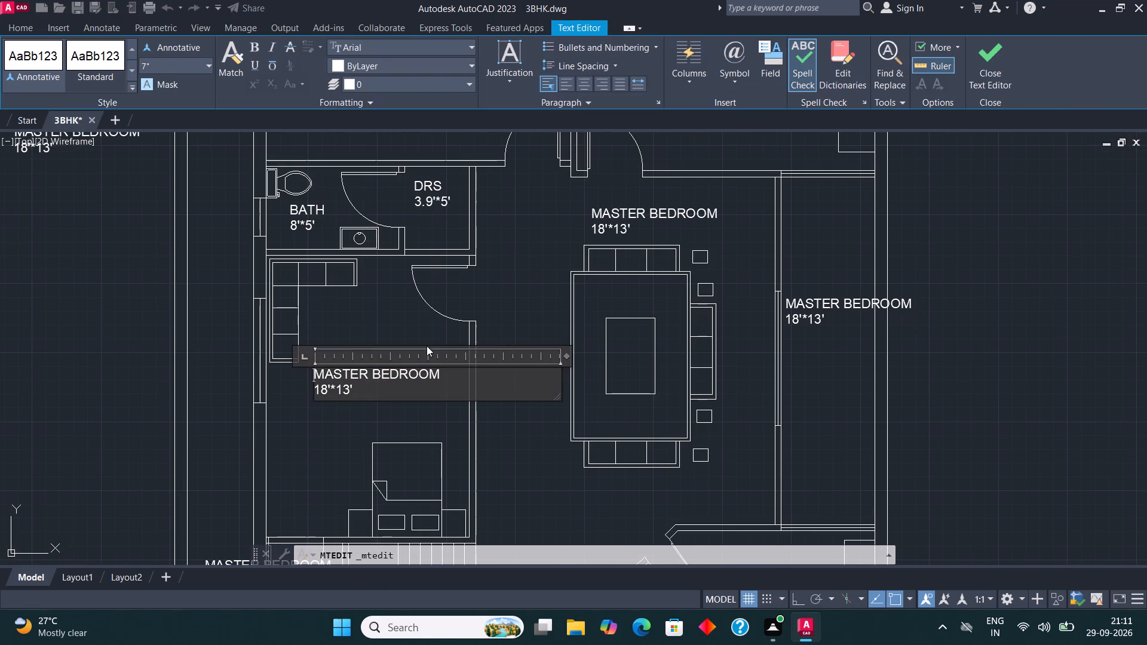
left_click(373, 385)
key("BackSpace")
key("BackSpace")
key("BackSpace")
key("BackSpace")
key("BackSpace")
key("BackSpace")
type("7'")
type("*12'")
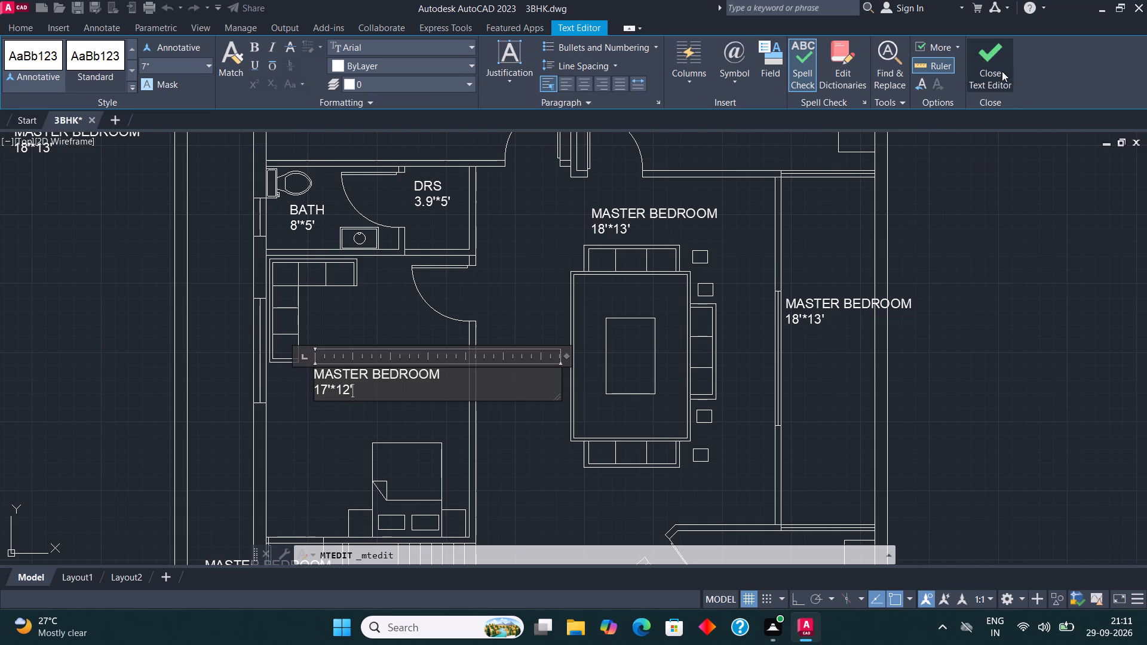
left_click(999, 67)
Change the label above the large central seating group to "HALL" with "17.7'*21'" on the second line.
scroll(231, 435, "down", 2)
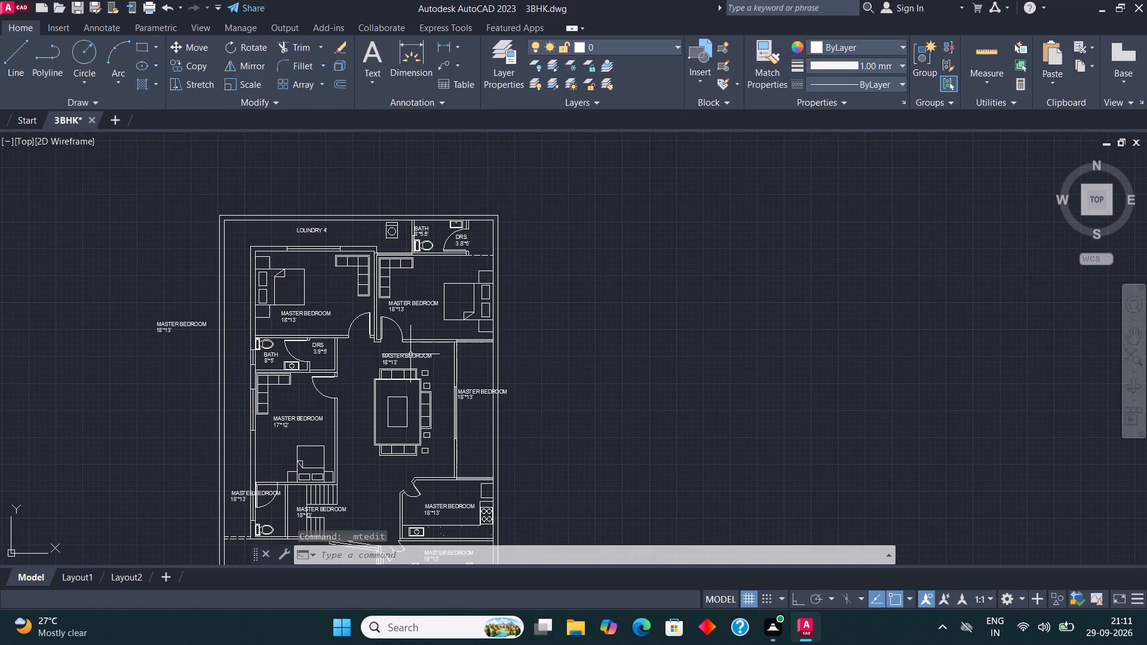
scroll(412, 351, "up", 2)
left_click(354, 365)
right_click(352, 365)
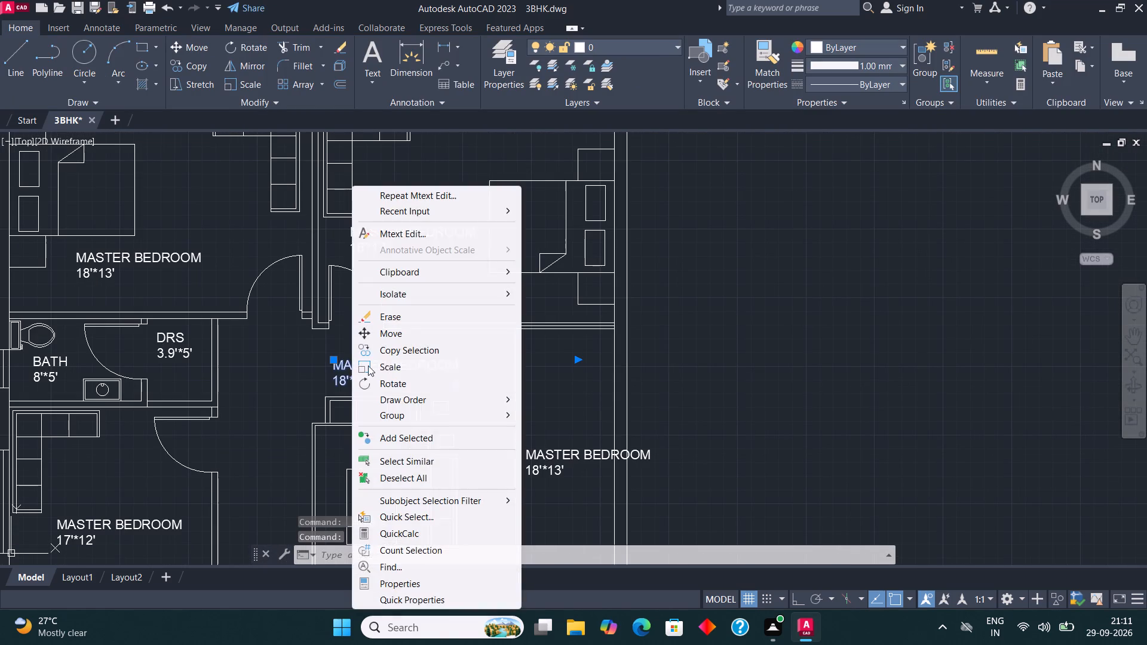
left_click(438, 236)
left_click(419, 389)
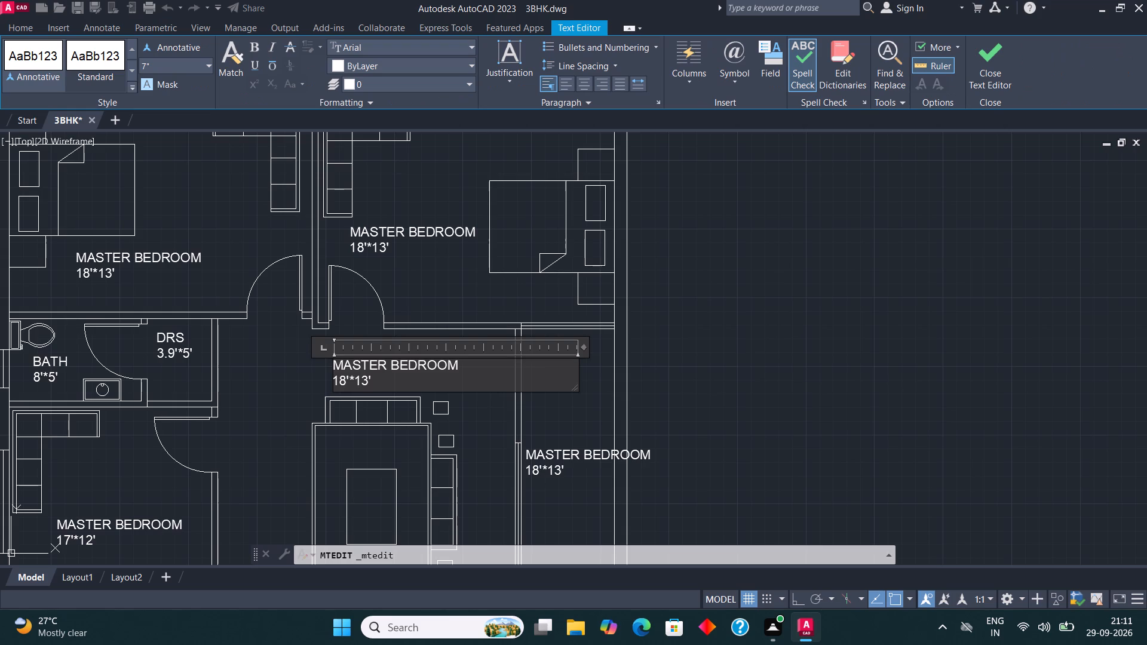
key("BackSpace")
key("BackSpace")
key("BackSpace")
key("BackSpace")
key("BackSpace")
key("BackSpace")
key("BackSpace")
key("BackSpace")
key("BackSpace")
key("BackSpace")
key("BackSpace")
key("BackSpace")
key("BackSpace")
key("BackSpace")
key("BackSpace")
key("BackSpace")
key("BackSpace")
key("BackSpace")
key("BackSpace")
key("BackSpace")
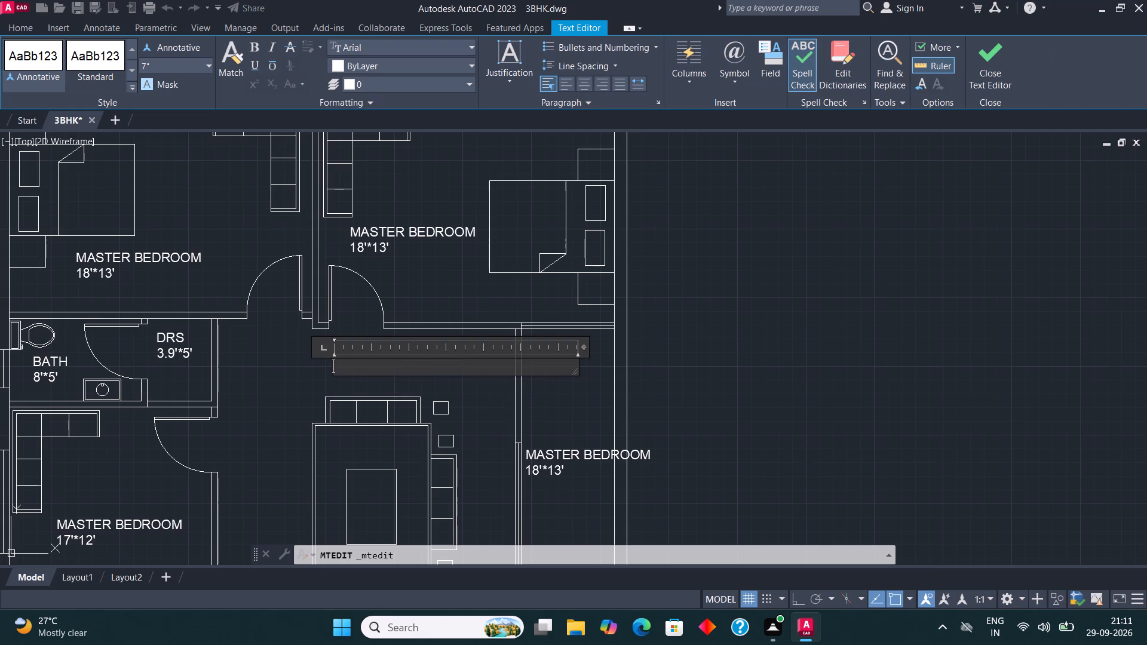
type("HALL")
key("Return")
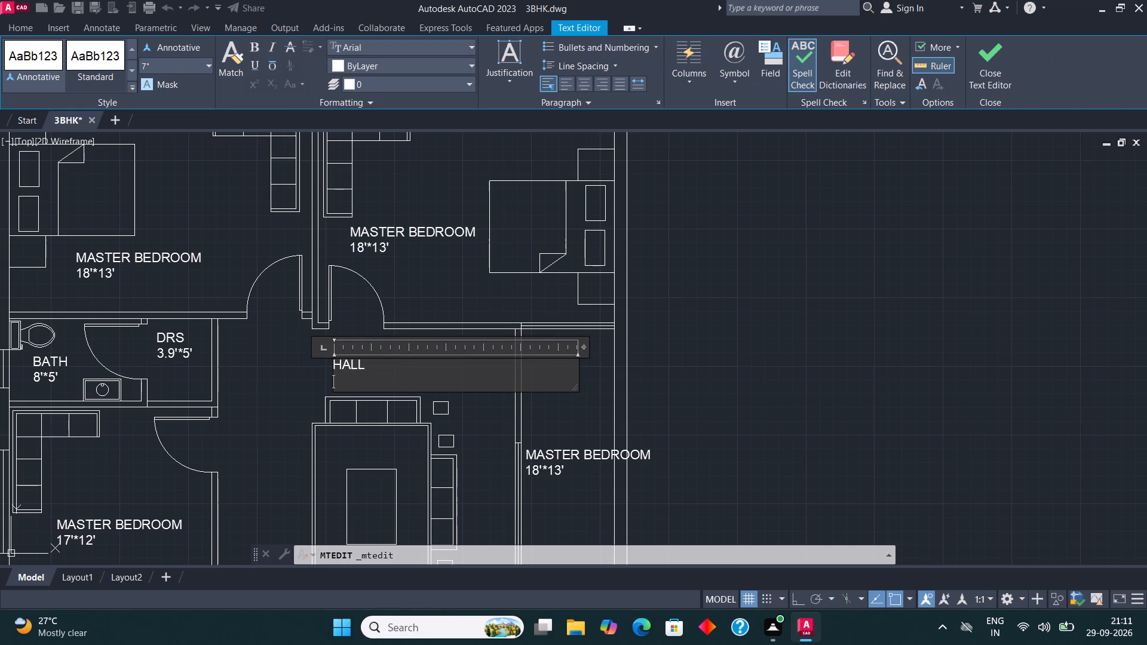
type("17.7*")
key("BackSpace")
key("apostrophe")
key("asterisk")
type("21'")
left_click(986, 62)
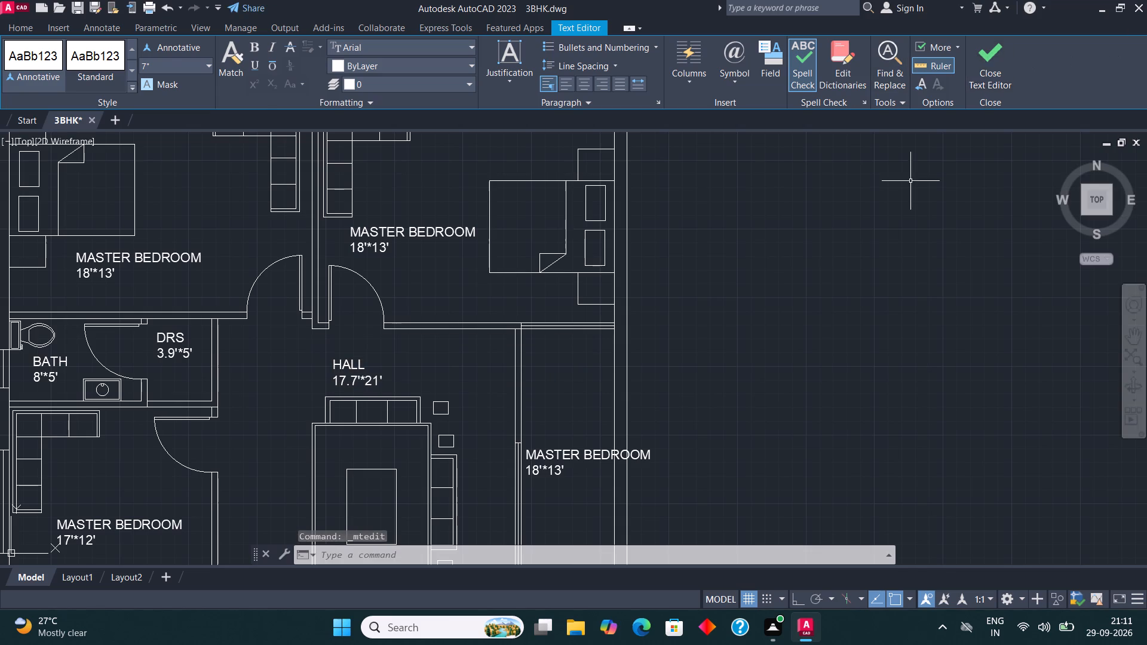
Change the label in the narrow space between the hall and the outer wall to "OPEN" with "5'8"*21'" on the second line.
scroll(361, 257, "down", 2)
scroll(440, 331, "up", 3)
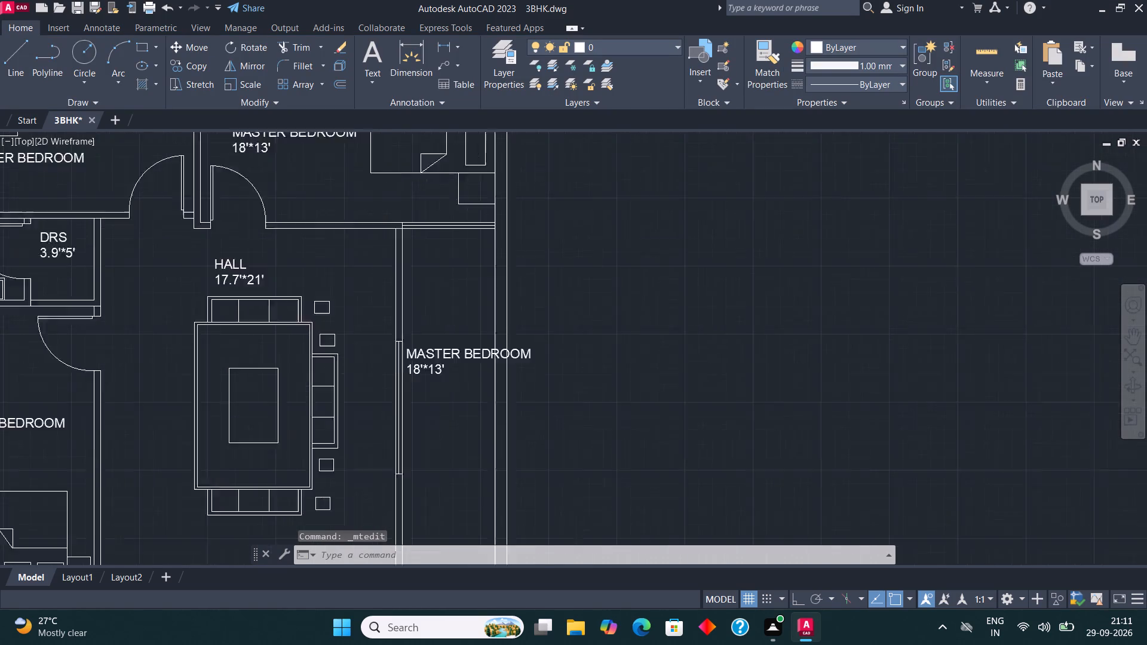
left_click(430, 361)
right_click(429, 361)
left_click(503, 231)
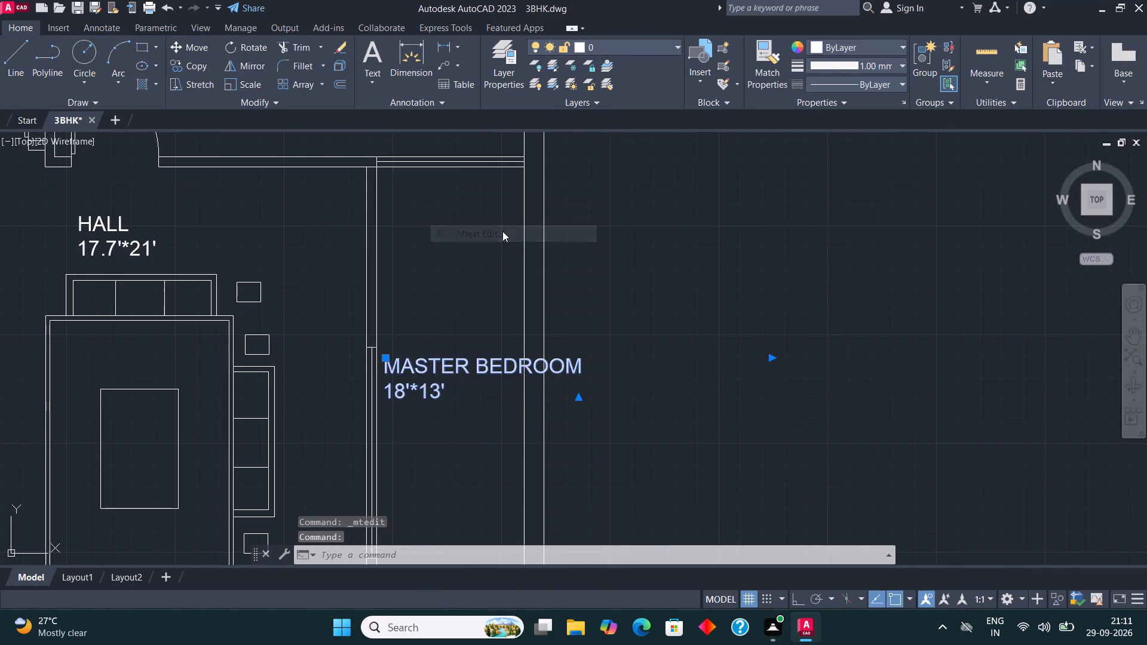
left_click(485, 398)
key("BackSpace")
key("BackSpace")
key("BackSpace")
key("BackSpace")
key("BackSpace")
key("BackSpace")
key("BackSpace")
key("BackSpace")
key("BackSpace")
key("BackSpace")
key("BackSpace")
key("BackSpace")
key("BackSpace")
key("BackSpace")
key("BackSpace")
key("BackSpace")
key("BackSpace")
key("BackSpace")
key("BackSpace")
key("BackSpace")
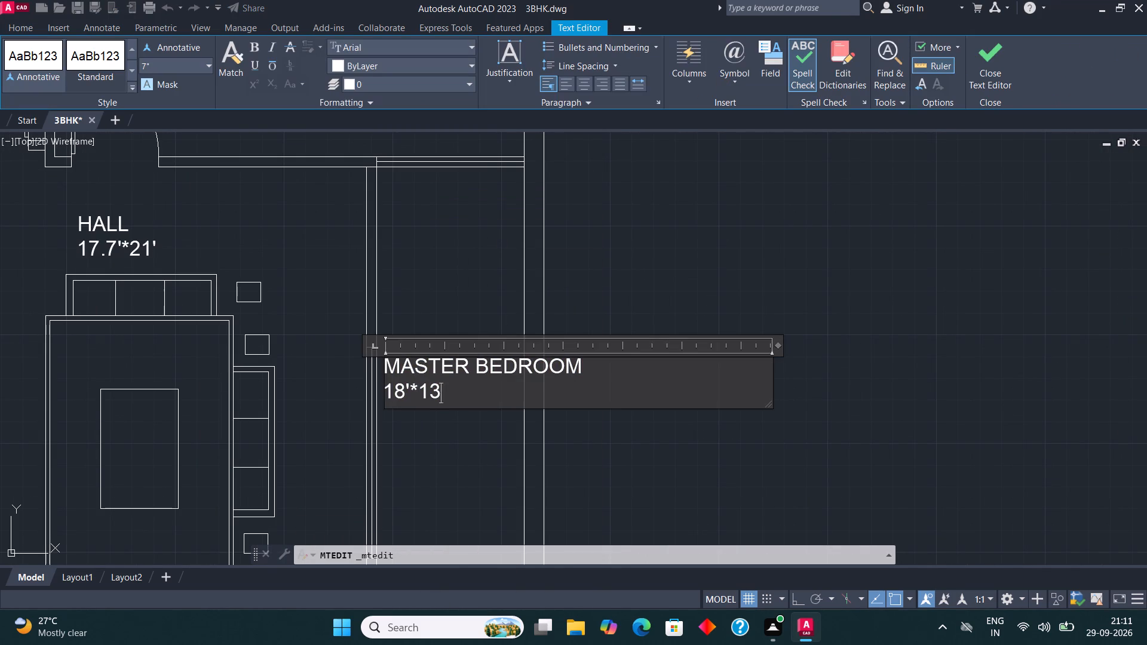
type("OPEN")
key("Return")
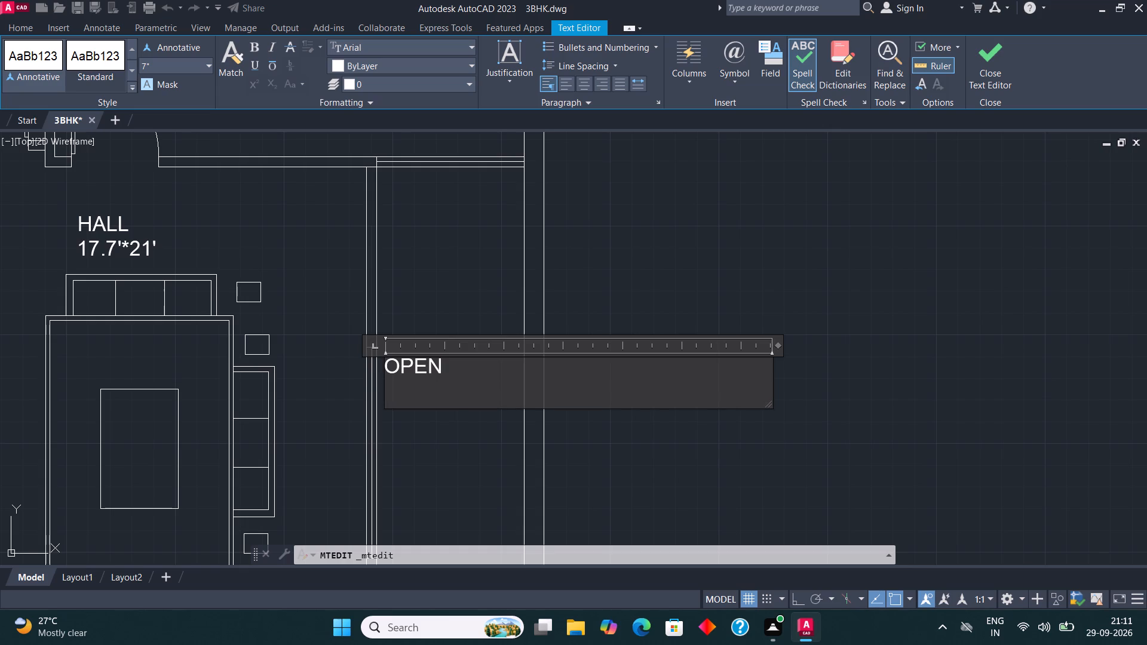
type("5'")
type("8\"*")
type("21'")
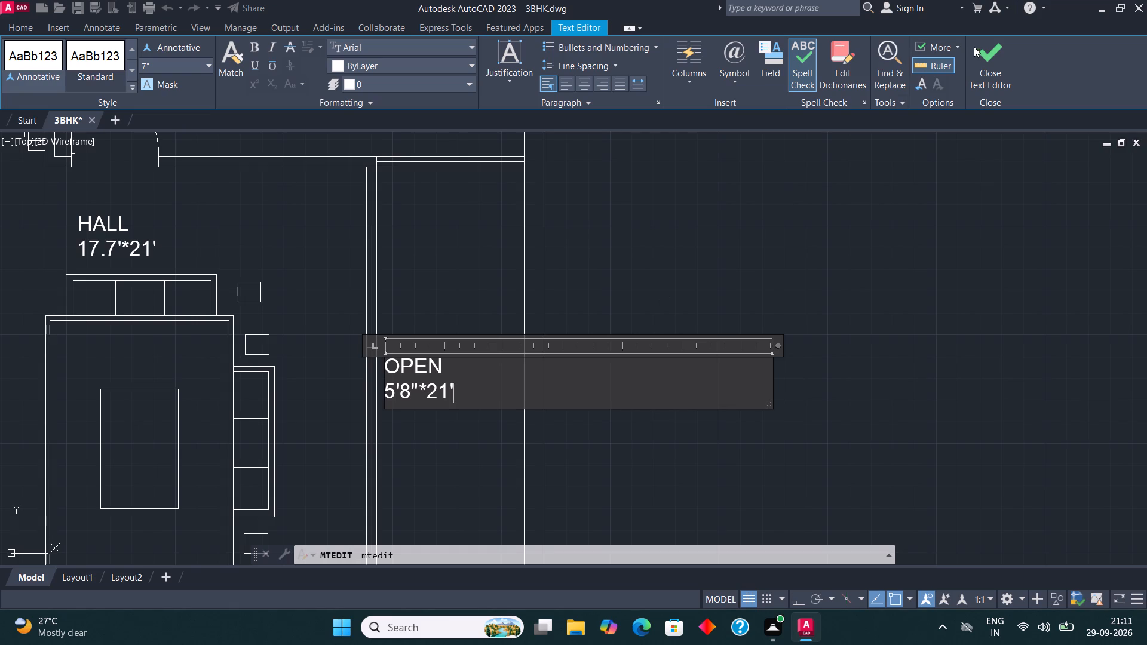
left_click(983, 53)
Move the "OPEN" label slightly away from the hall wall, toward the middle of the narrow space.
scroll(458, 334, "down", 1)
scroll(441, 363, "up", 1)
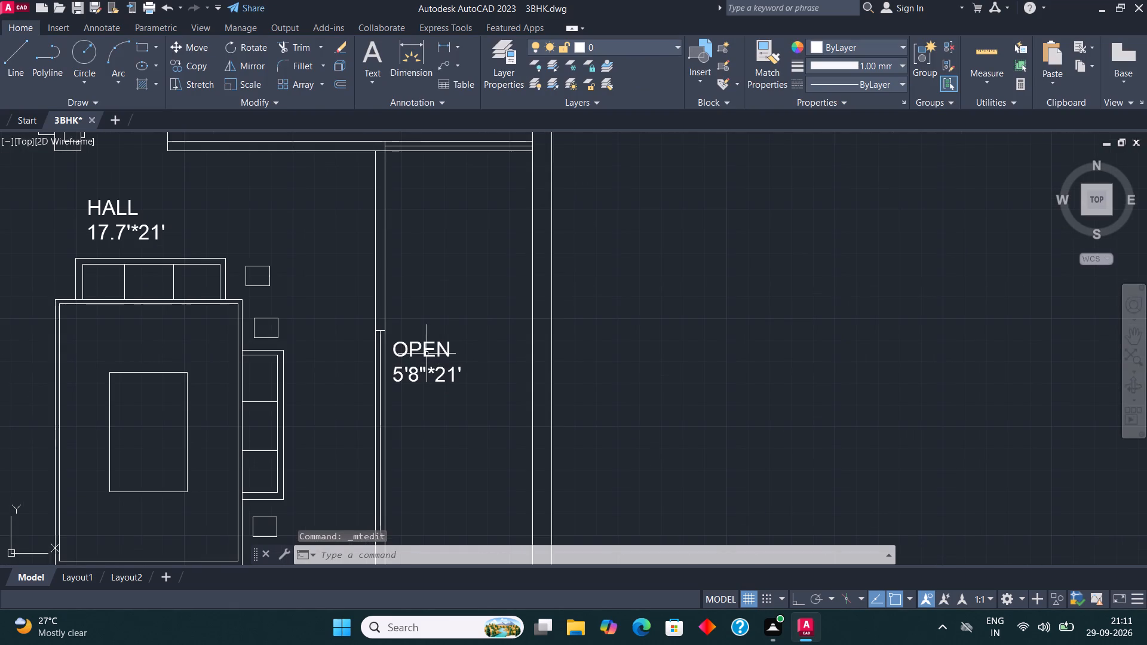
left_click(425, 354)
left_click(185, 53)
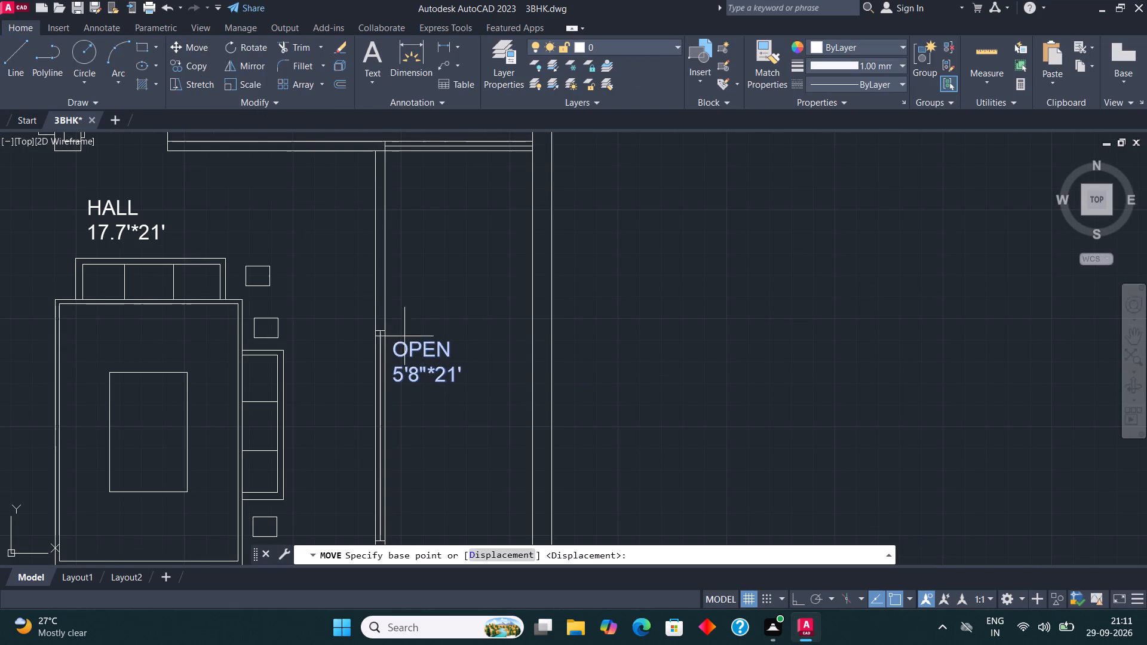
left_click(410, 343)
left_click(437, 341)
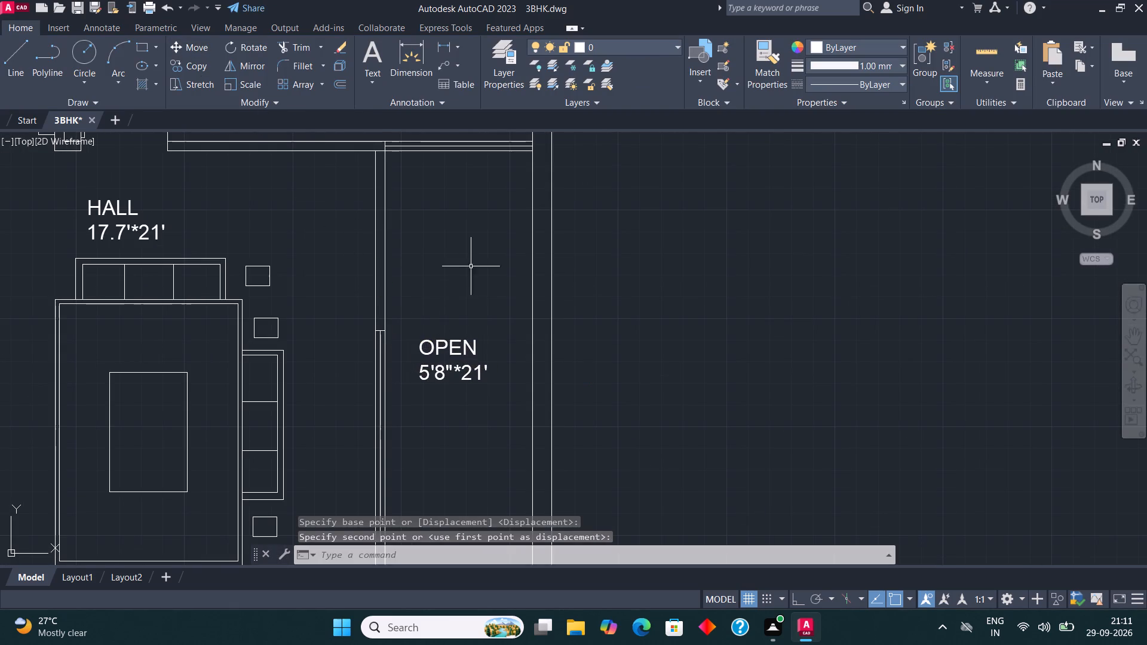
Change the label in the room with the stove and sink to "KITCHEN" with "14'*9'" on the second line.
scroll(476, 274, "down", 2)
scroll(457, 205, "down", 2)
scroll(448, 333, "up", 2)
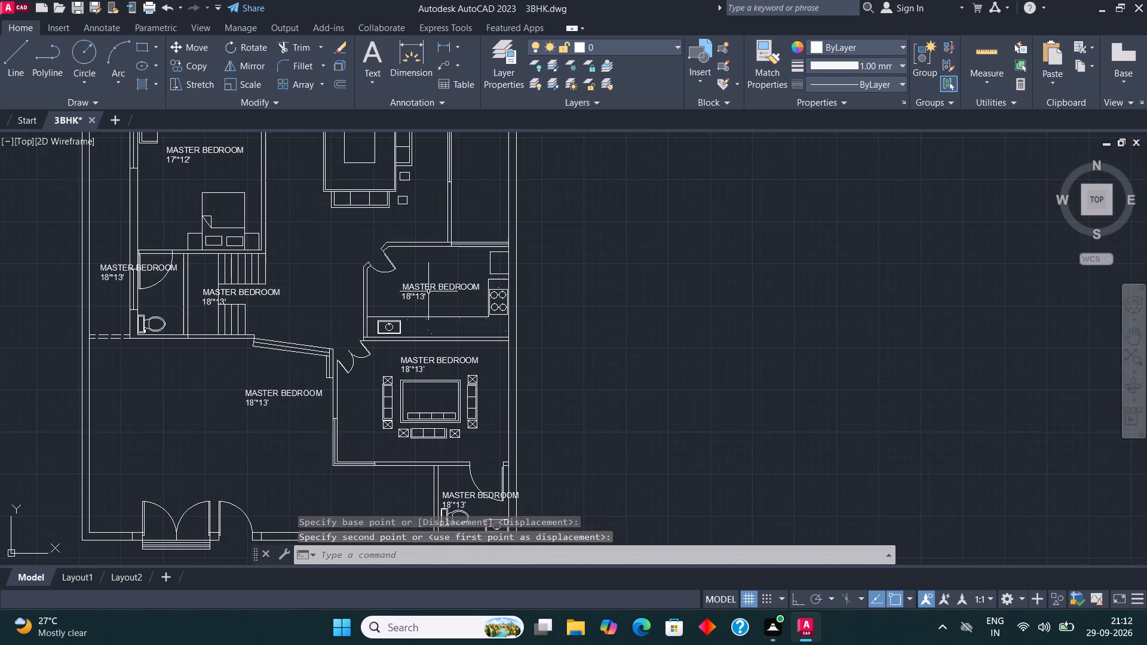
scroll(422, 277, "up", 3)
left_click(400, 322)
right_click(400, 322)
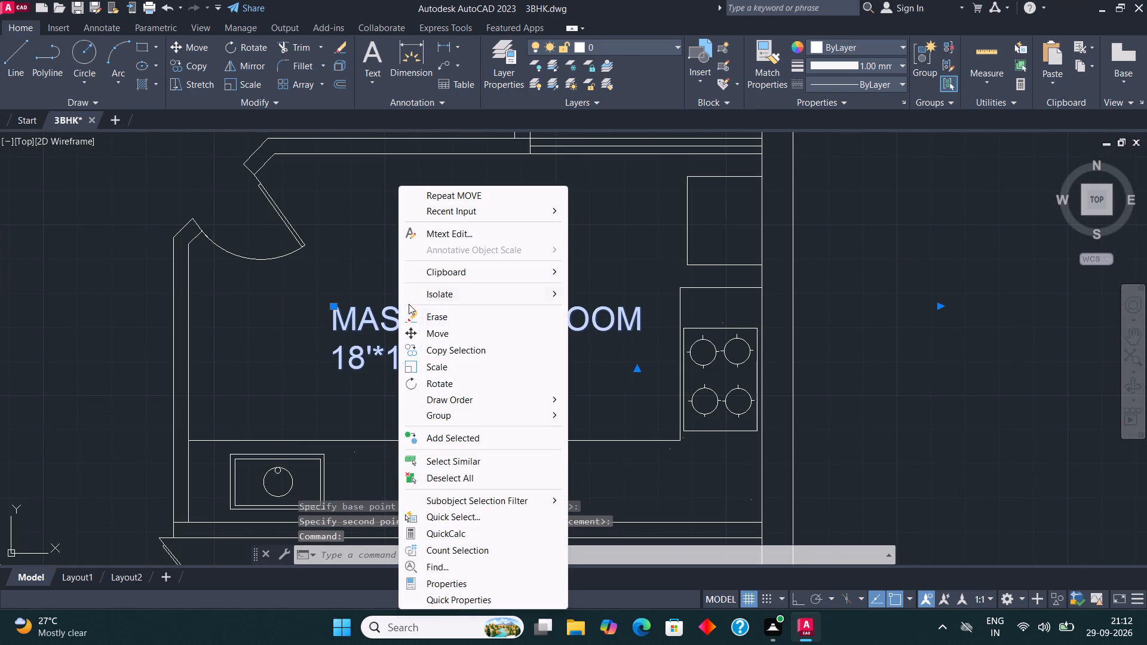
left_click(432, 235)
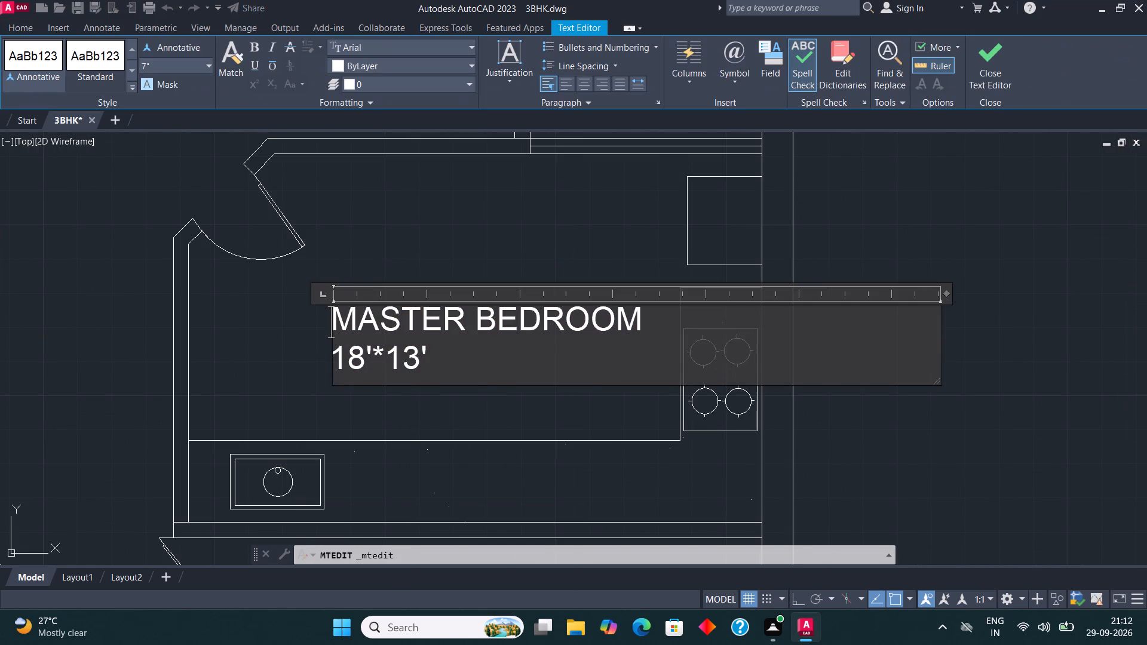
left_click(437, 361)
key("BackSpace")
key("BackSpace")
key("BackSpace")
key("BackSpace")
key("BackSpace")
key("BackSpace")
key("BackSpace")
key("BackSpace")
key("BackSpace")
key("BackSpace")
key("BackSpace")
key("BackSpace")
key("BackSpace")
key("BackSpace")
key("BackSpace")
key("BackSpace")
key("BackSpace")
key("BackSpace")
key("BackSpace")
key("BackSpace")
type("KITCHEN")
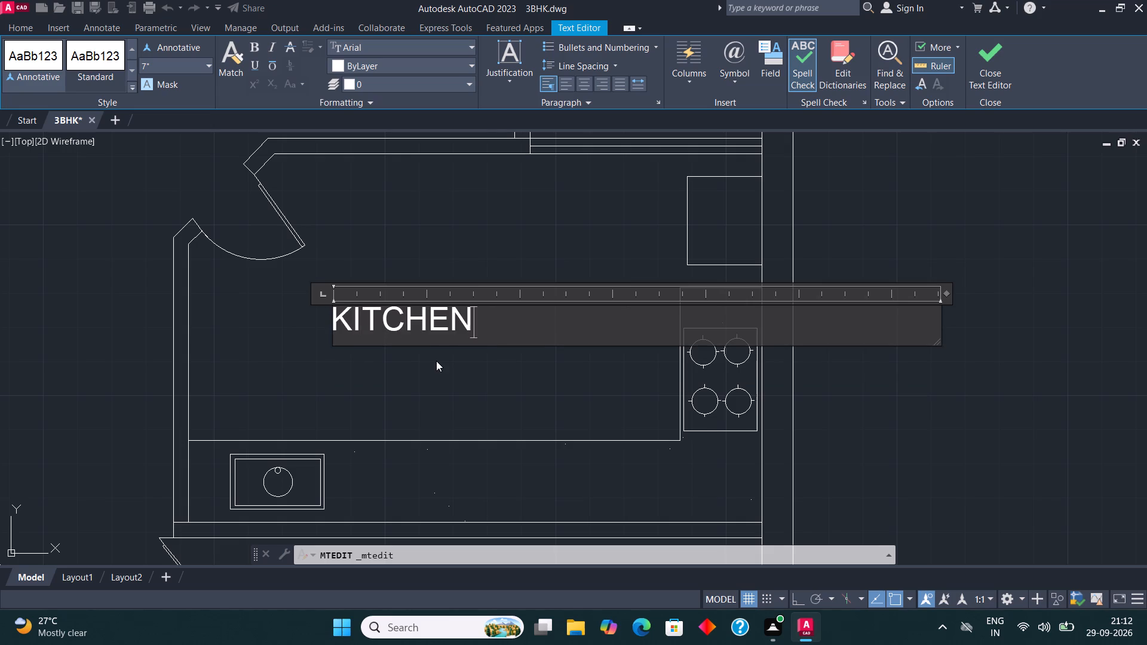
key("Return")
type("14'")
key("asterisk")
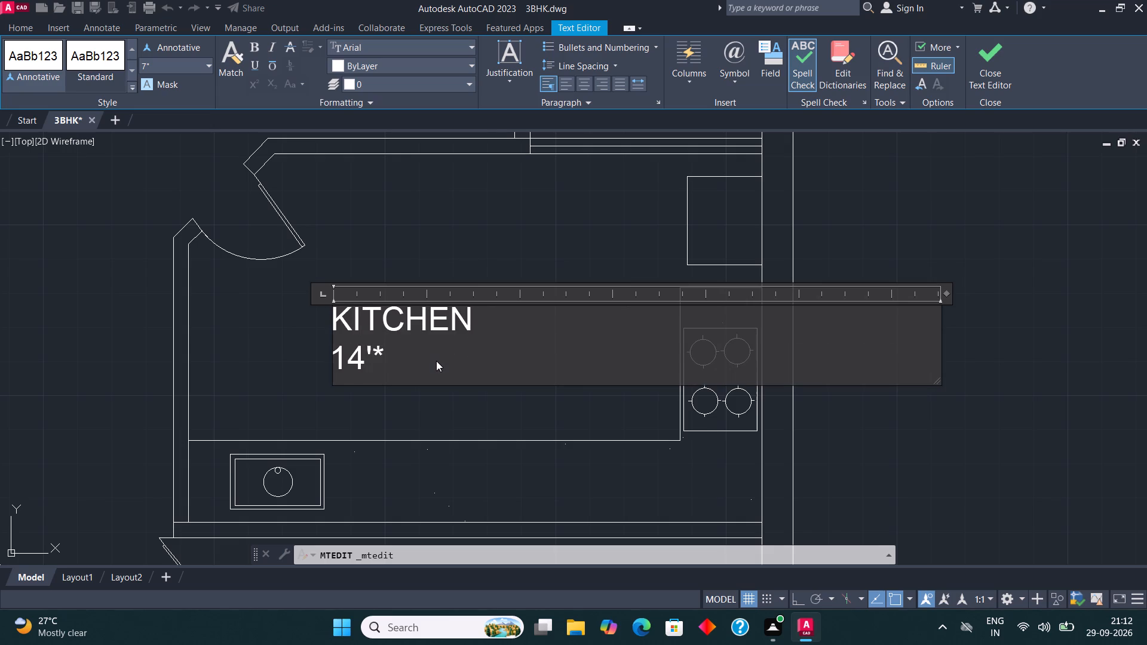
type("9'")
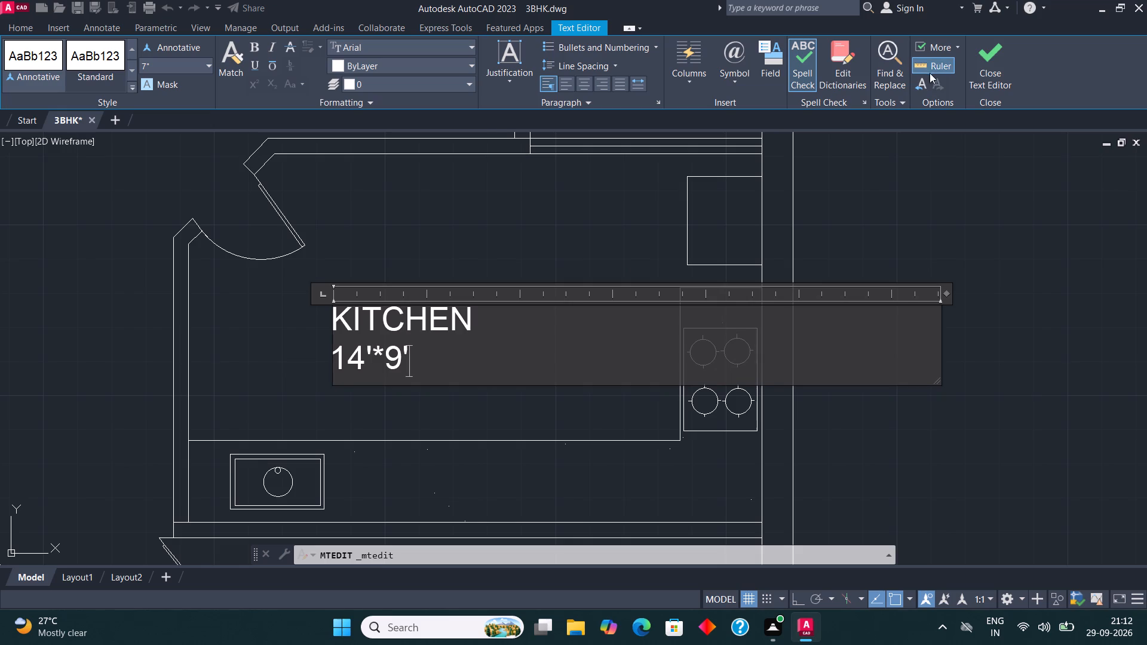
left_click(983, 63)
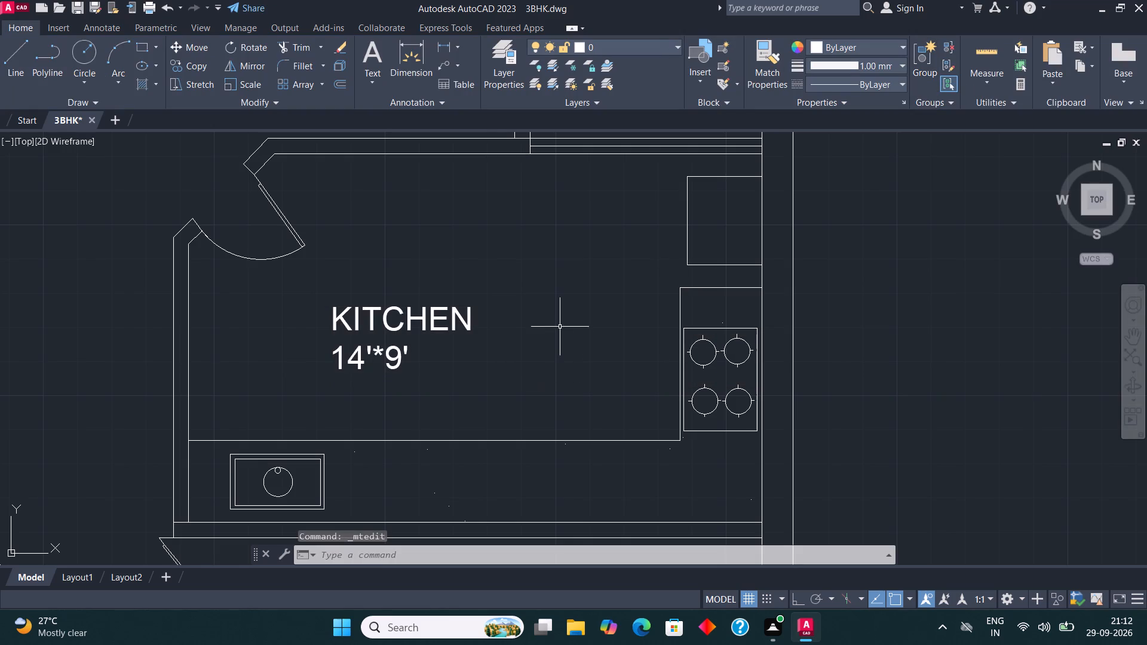
Change the label in the seating room below the kitchen to "DRAWING ROOM" with "17'*12'" on the second line.
scroll(582, 365, "down", 2)
scroll(477, 263, "down", 2)
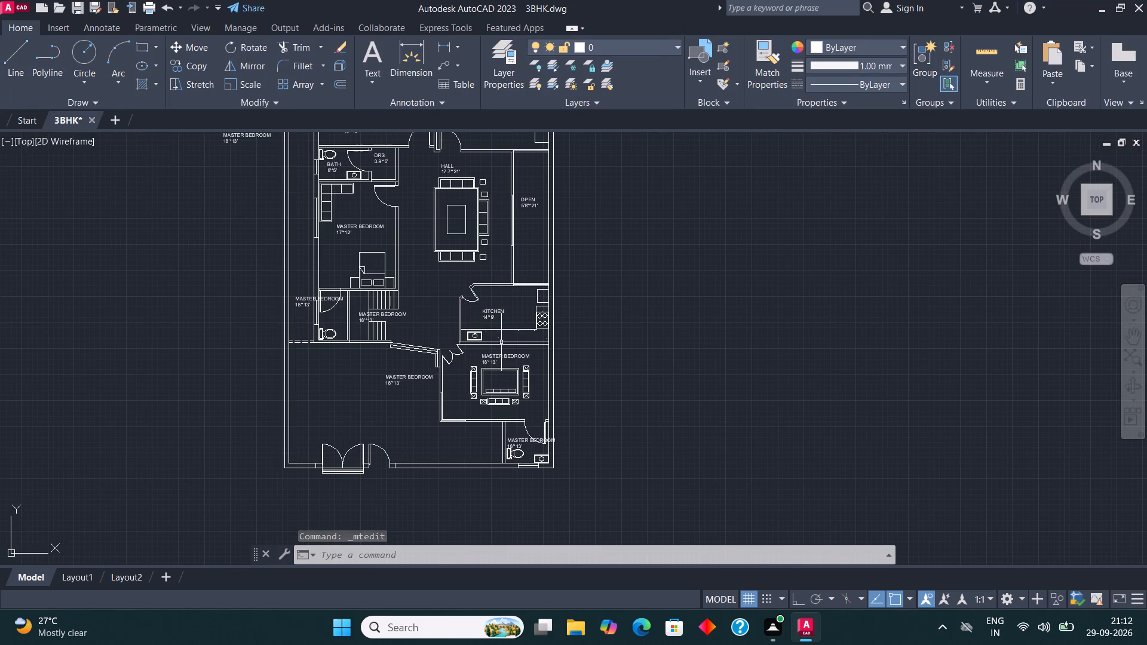
scroll(497, 363, "up", 3)
left_click(468, 350)
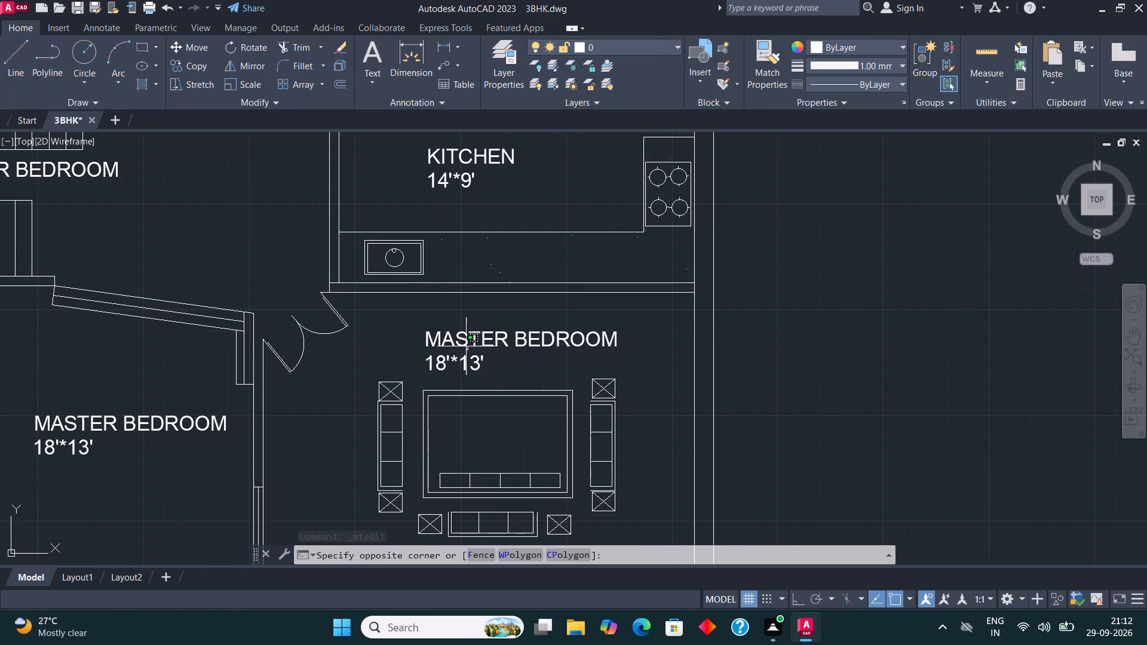
left_click(458, 334)
right_click(458, 336)
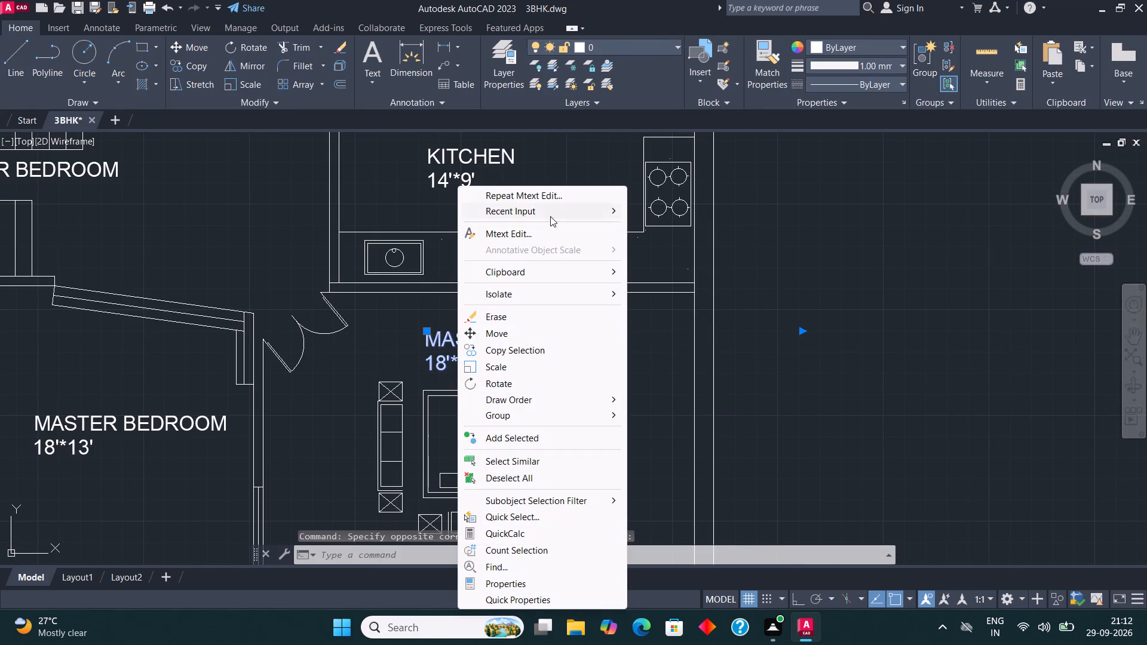
left_click(533, 240)
left_click(511, 366)
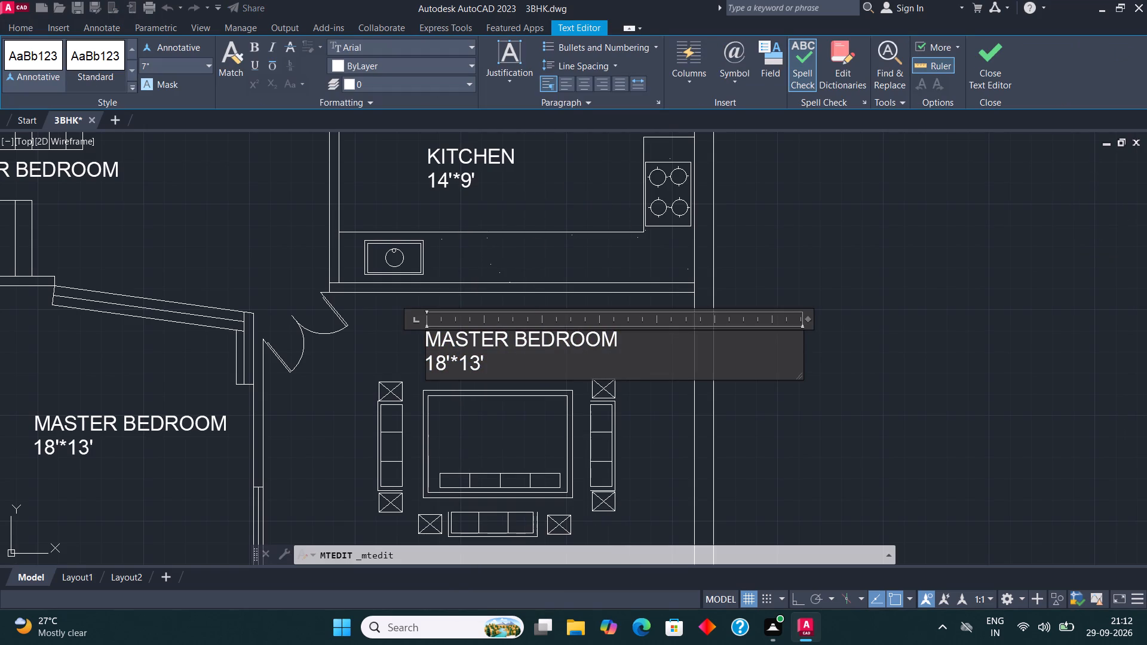
key("BackSpace")
key("BackSpace")
key("BackSpace")
key("BackSpace")
key("BackSpace")
key("BackSpace")
key("BackSpace")
key("BackSpace")
key("BackSpace")
key("BackSpace")
key("BackSpace")
key("BackSpace")
key("BackSpace")
key("BackSpace")
key("BackSpace")
key("BackSpace")
key("BackSpace")
key("BackSpace")
key("BackSpace")
key("BackSpace")
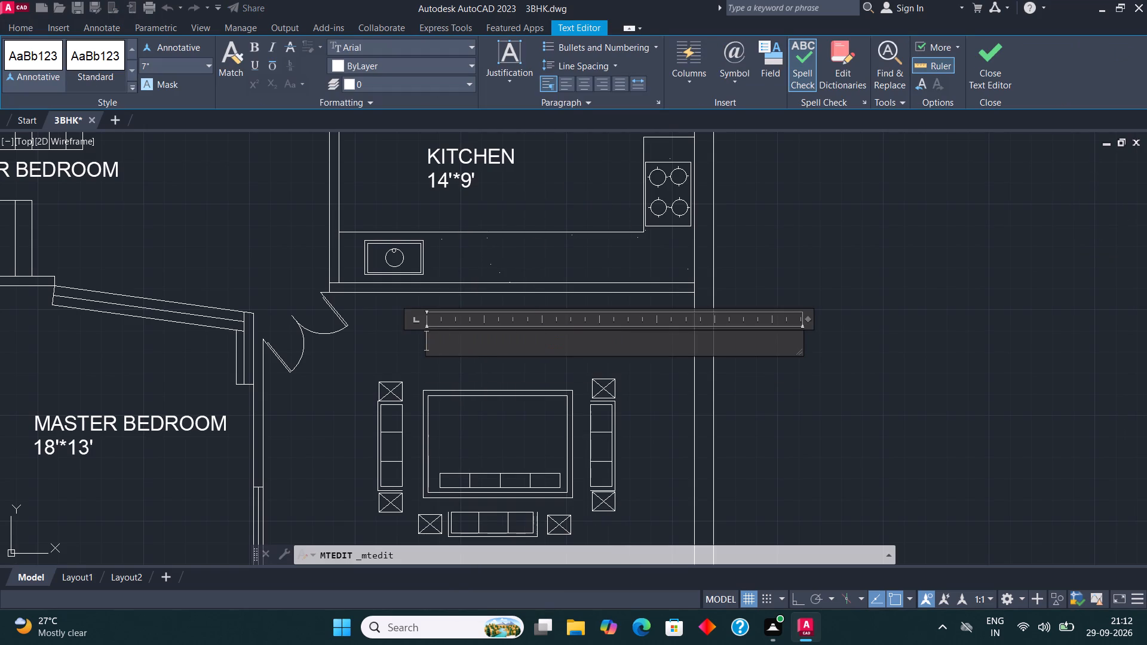
type("DRAWING")
key("space")
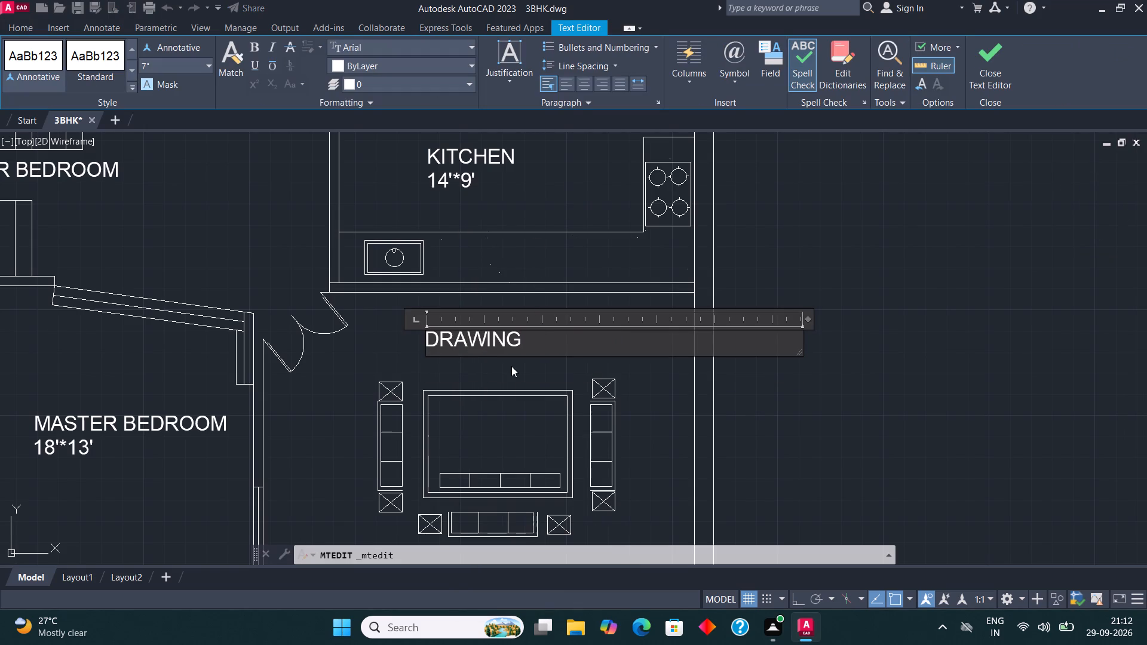
type("ROOM")
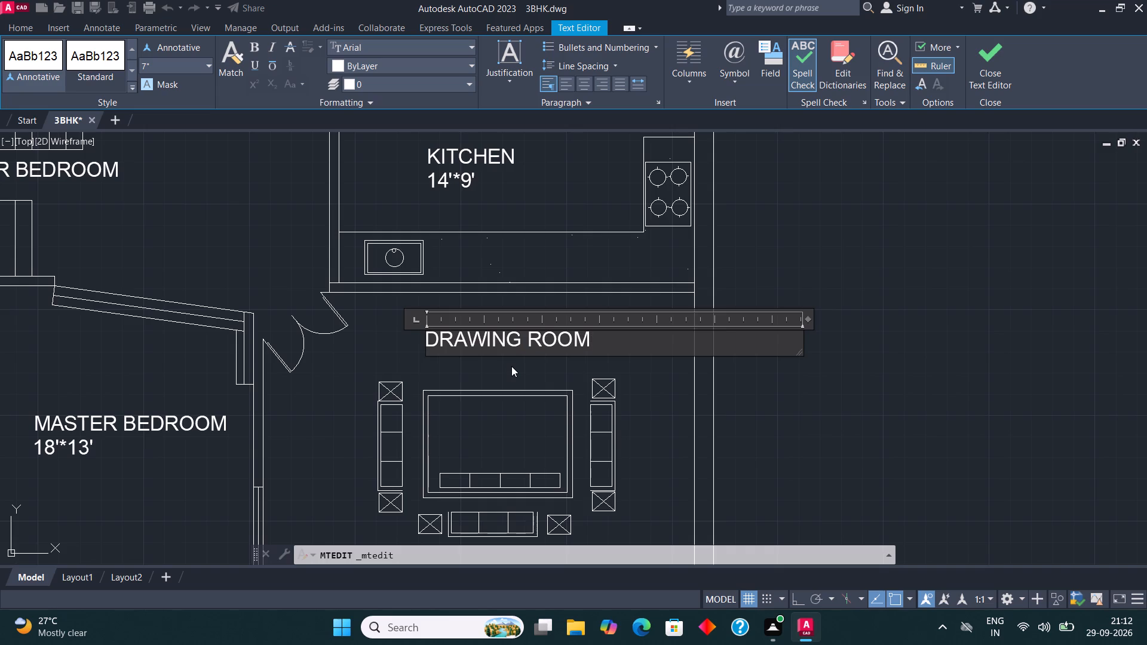
key("Return")
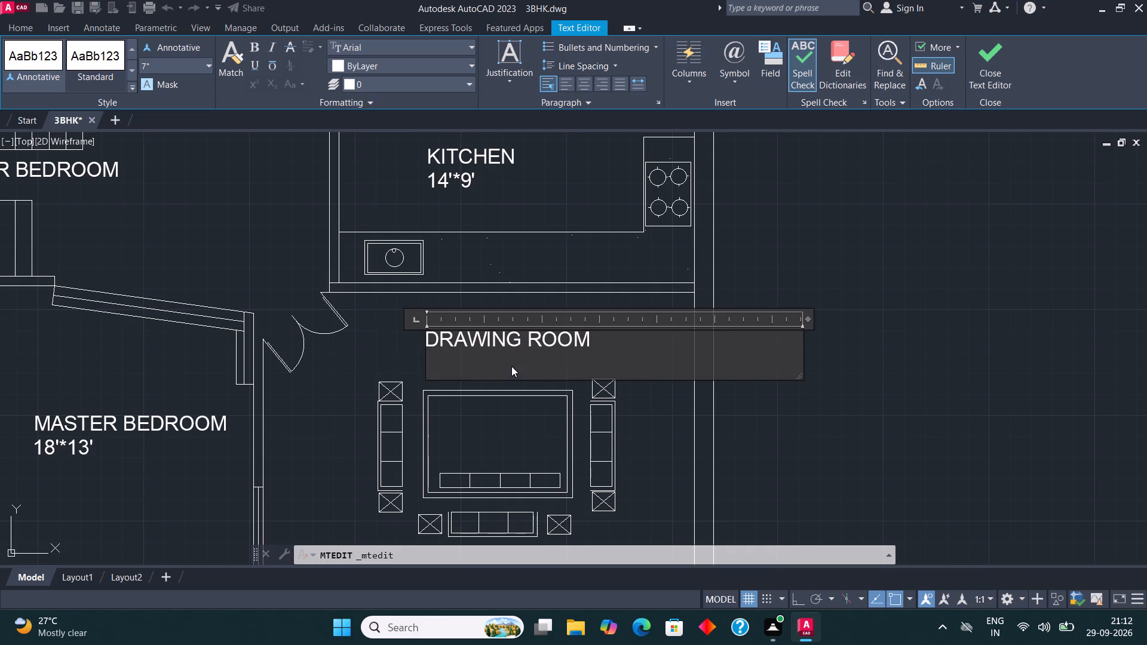
type("17'*")
type("12'")
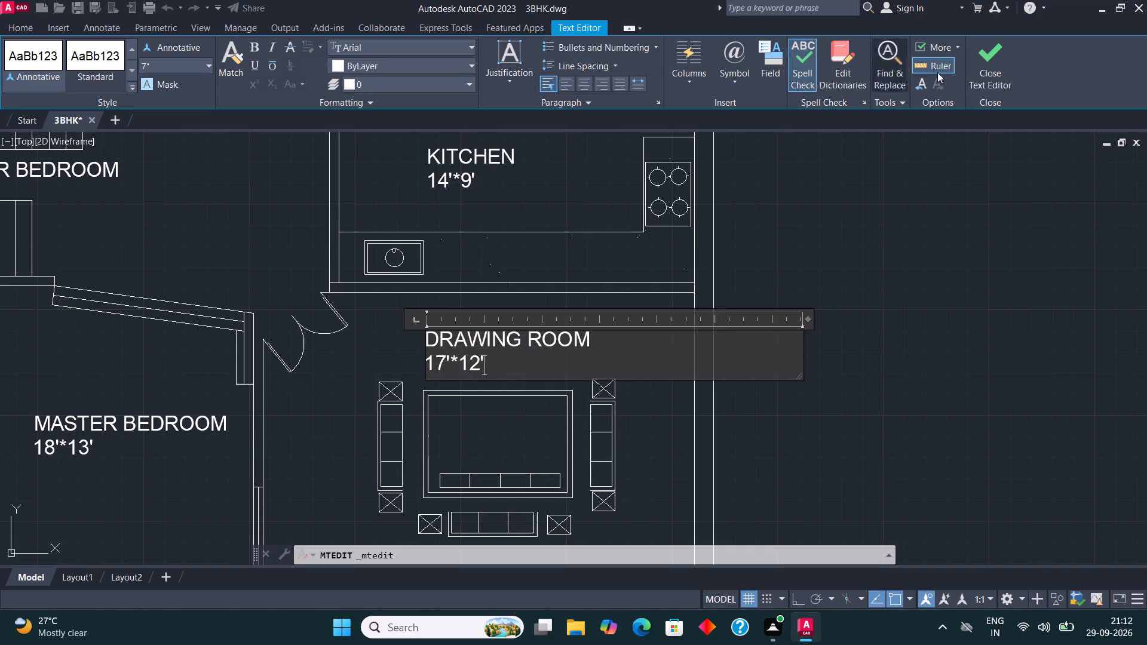
left_click(992, 51)
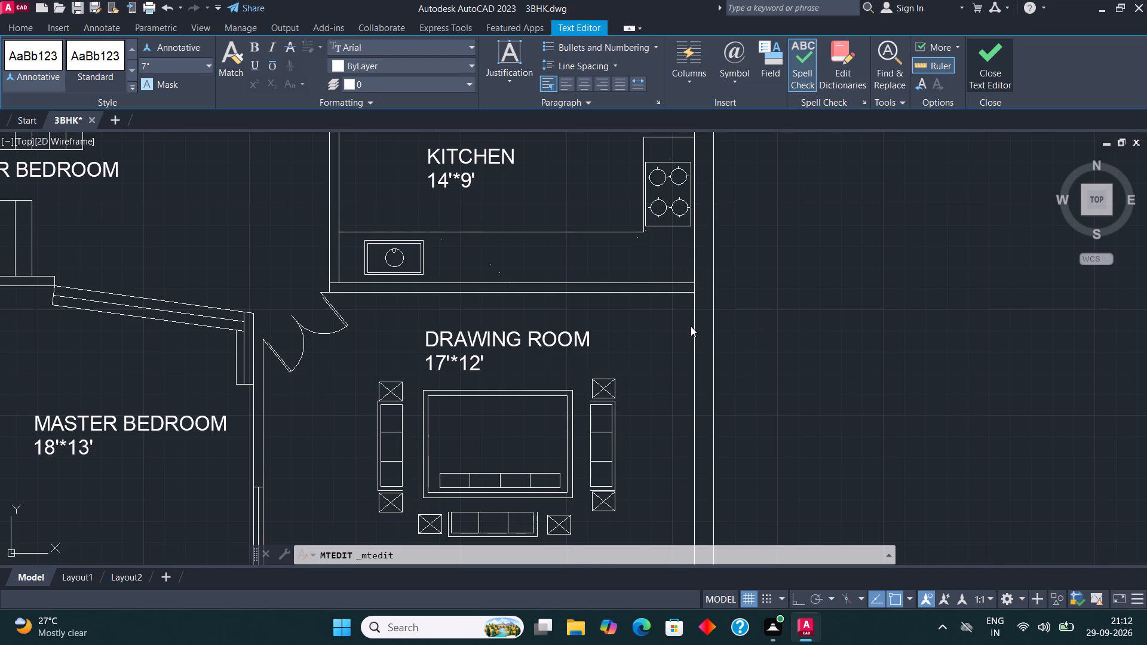
Change the label in the open area beside the drawing room to "CAR PORCH" with "20'9"*18'" on the second line.
scroll(691, 326, "down", 2)
left_click(306, 387)
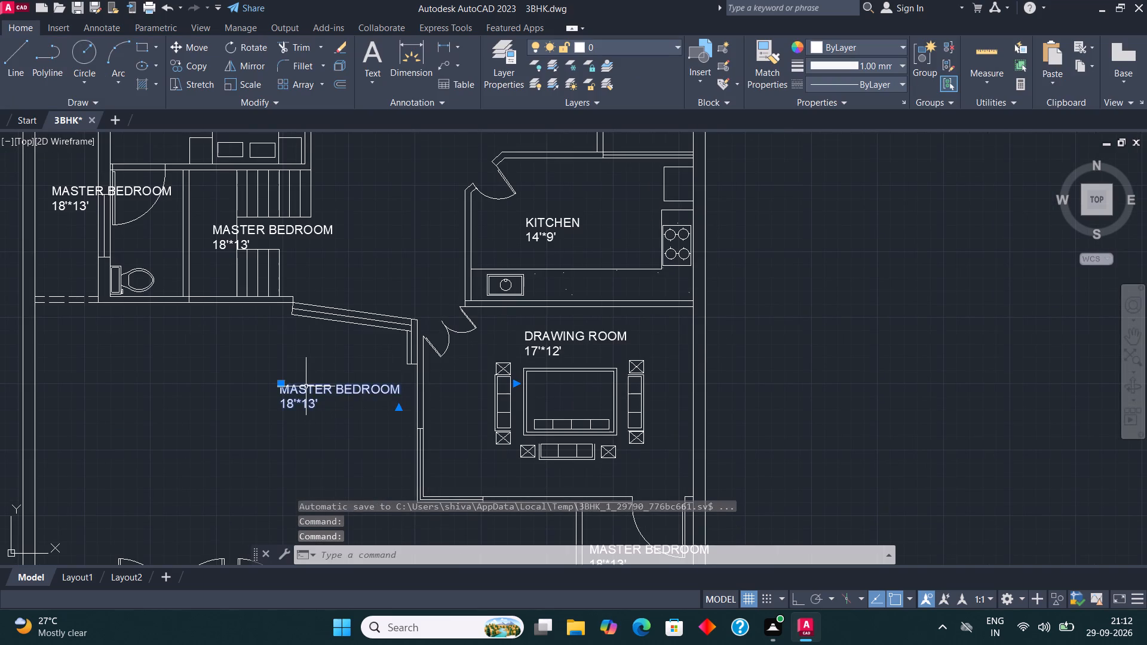
right_click(305, 386)
left_click(382, 232)
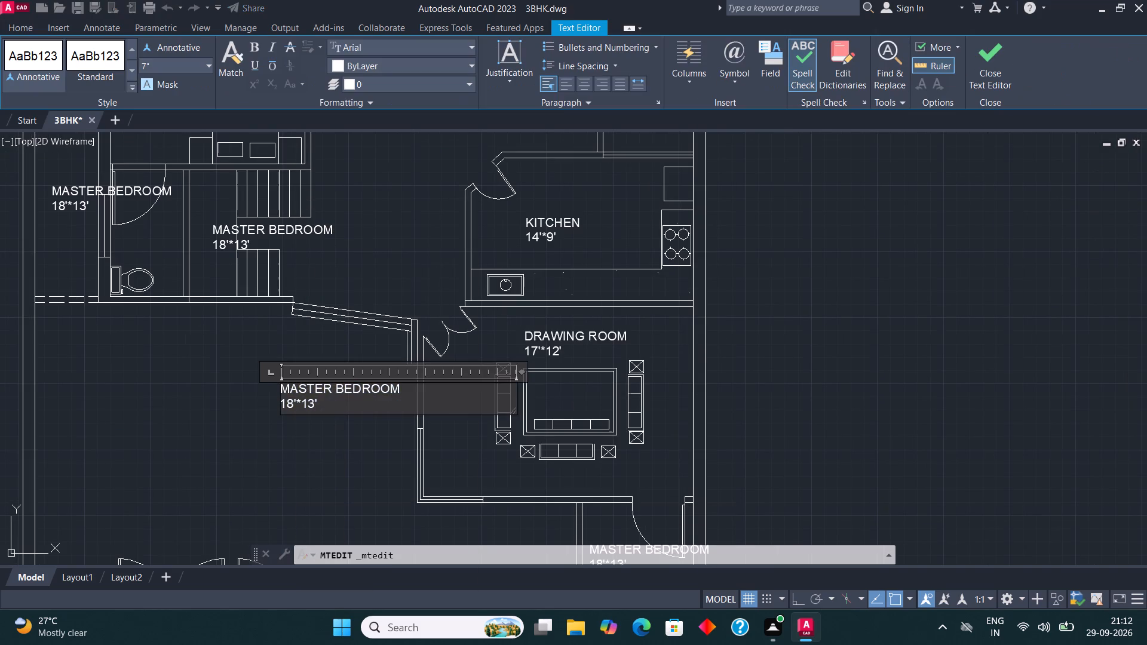
left_click(334, 408)
key("BackSpace")
key("BackSpace")
key("BackSpace")
key("BackSpace")
key("BackSpace")
key("BackSpace")
key("BackSpace")
key("BackSpace")
key("BackSpace")
key("BackSpace")
key("BackSpace")
key("BackSpace")
key("BackSpace")
key("BackSpace")
key("BackSpace")
key("BackSpace")
key("BackSpace")
key("BackSpace")
key("BackSpace")
key("BackSpace")
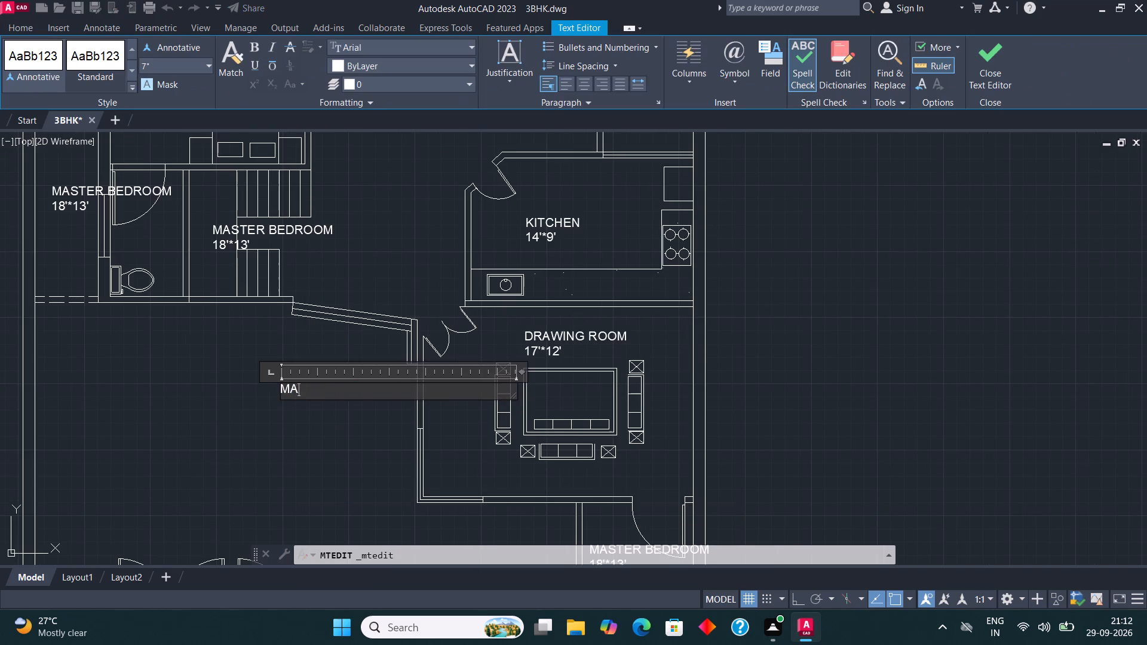
type("CAR PORCH")
key("Return")
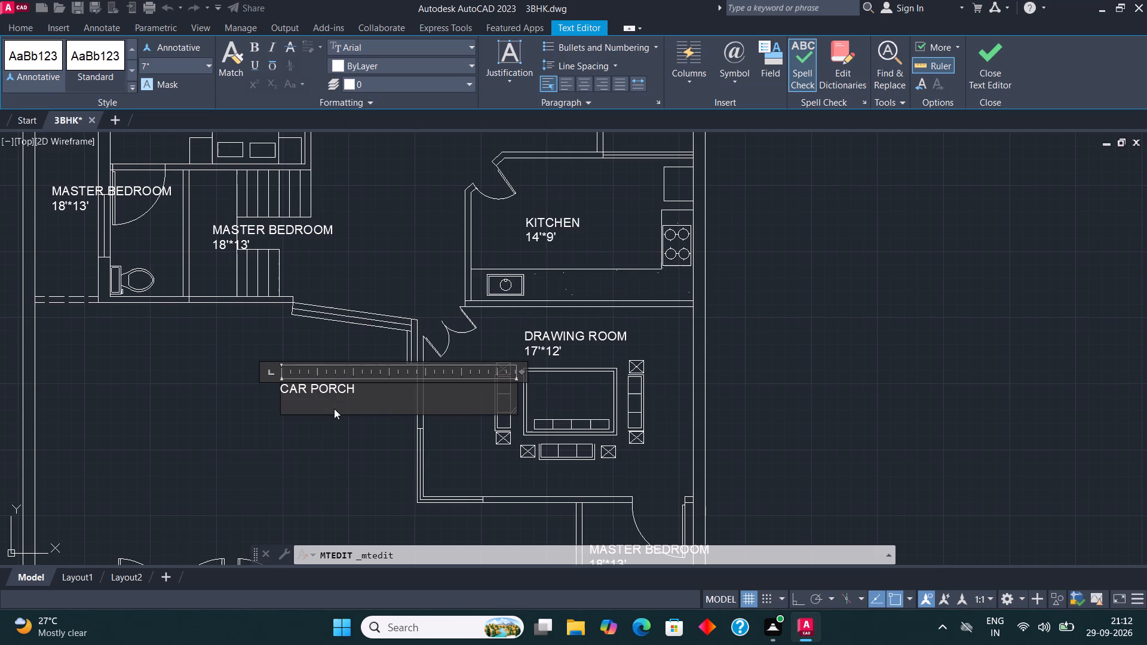
type("20")
type("'9\"*")
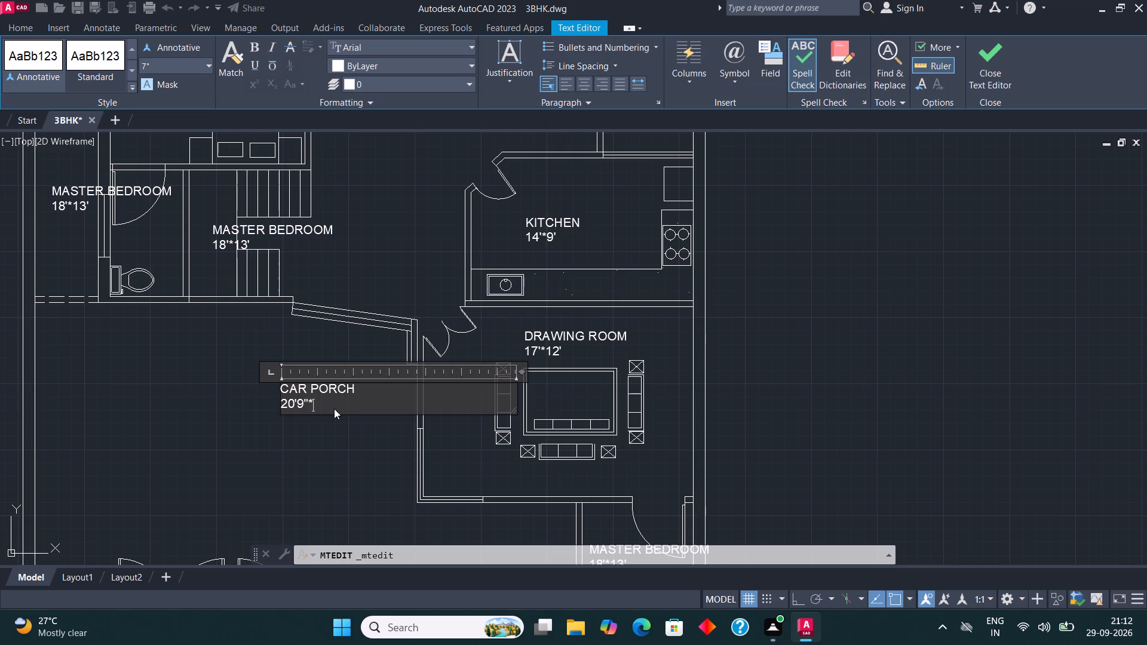
type("18'")
left_click(977, 74)
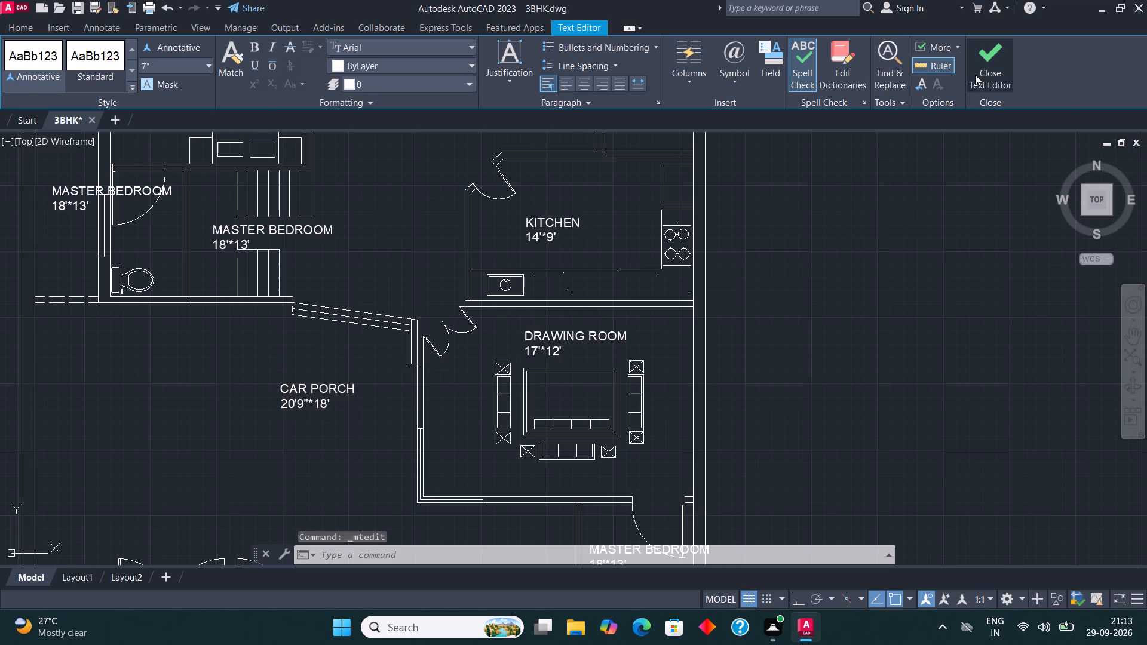
Change the label in the small toilet below the drawing room to "BATH" with "7'*4'" on the second line.
scroll(470, 370, "down", 2)
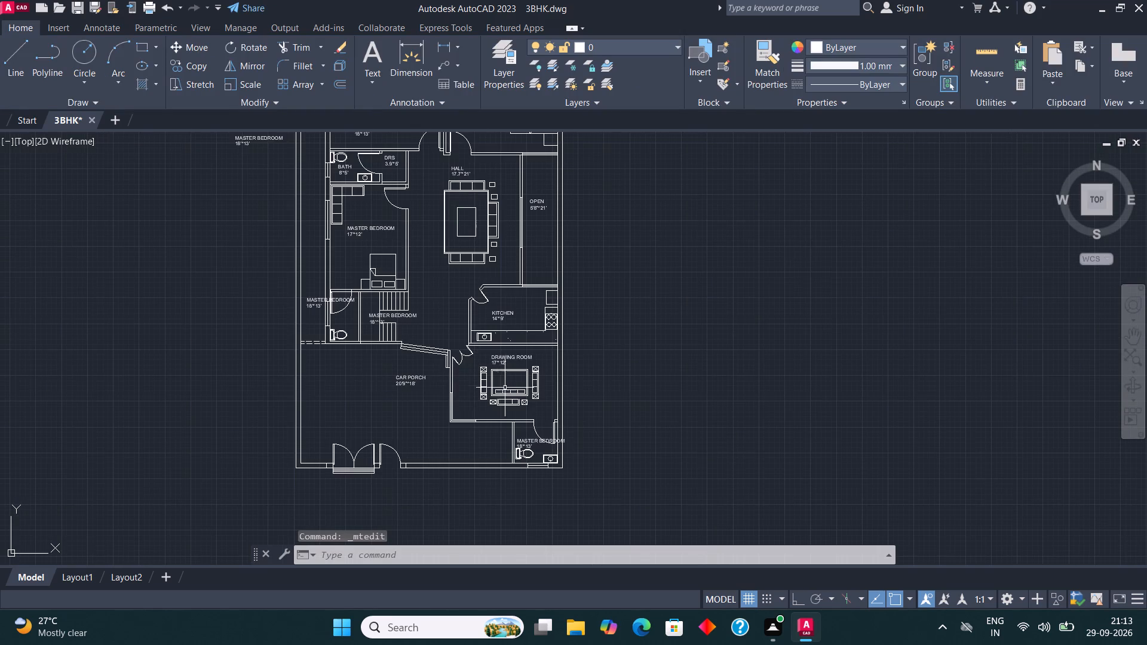
scroll(546, 459, "up", 3)
left_click(431, 388)
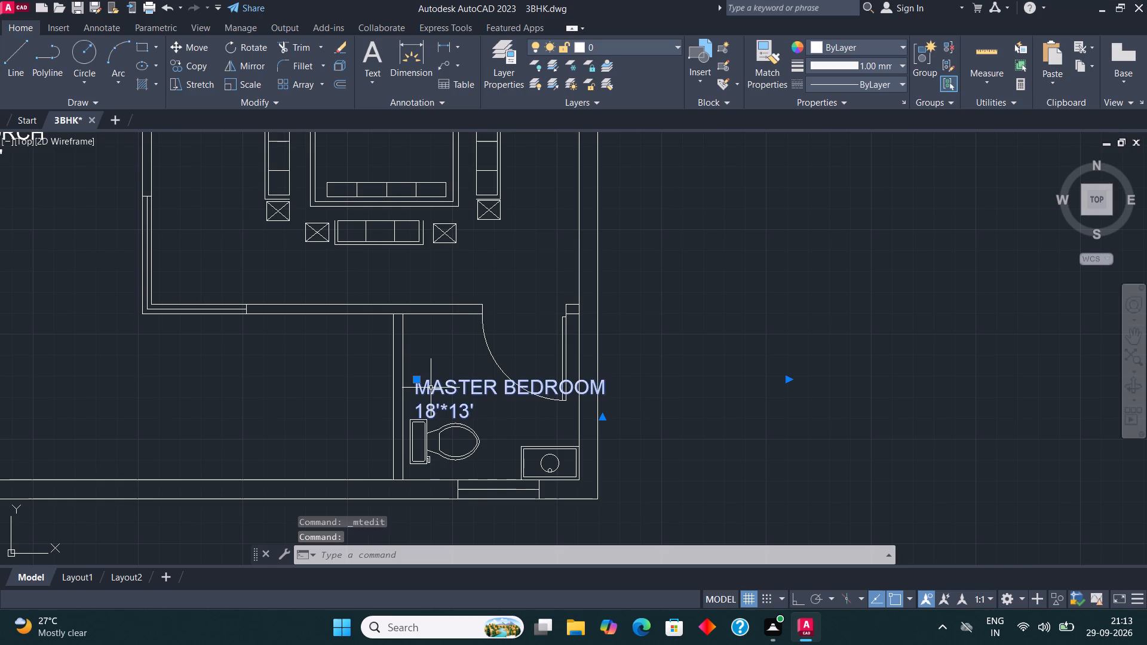
right_click(431, 388)
left_click(508, 236)
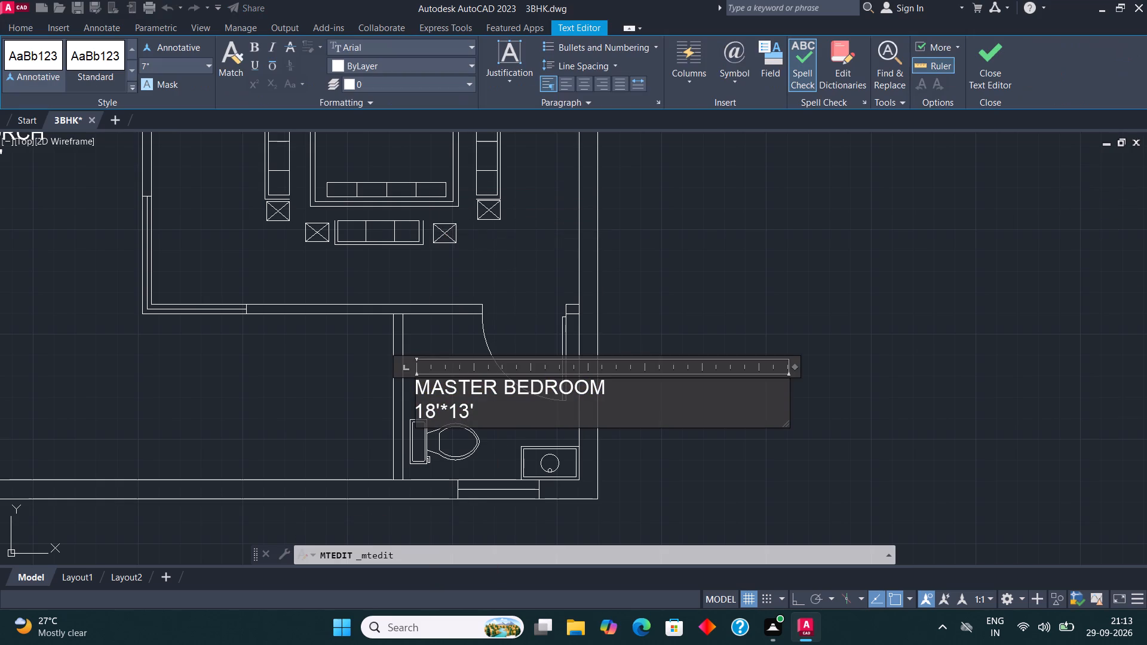
left_click(483, 413)
key("BackSpace")
key("BackSpace")
key("BackSpace")
key("BackSpace")
key("BackSpace")
key("BackSpace")
key("BackSpace")
key("BackSpace")
key("BackSpace")
key("BackSpace")
key("BackSpace")
key("BackSpace")
key("BackSpace")
key("BackSpace")
key("BackSpace")
key("BackSpace")
key("BackSpace")
key("BackSpace")
key("BackSpace")
key("BackSpace")
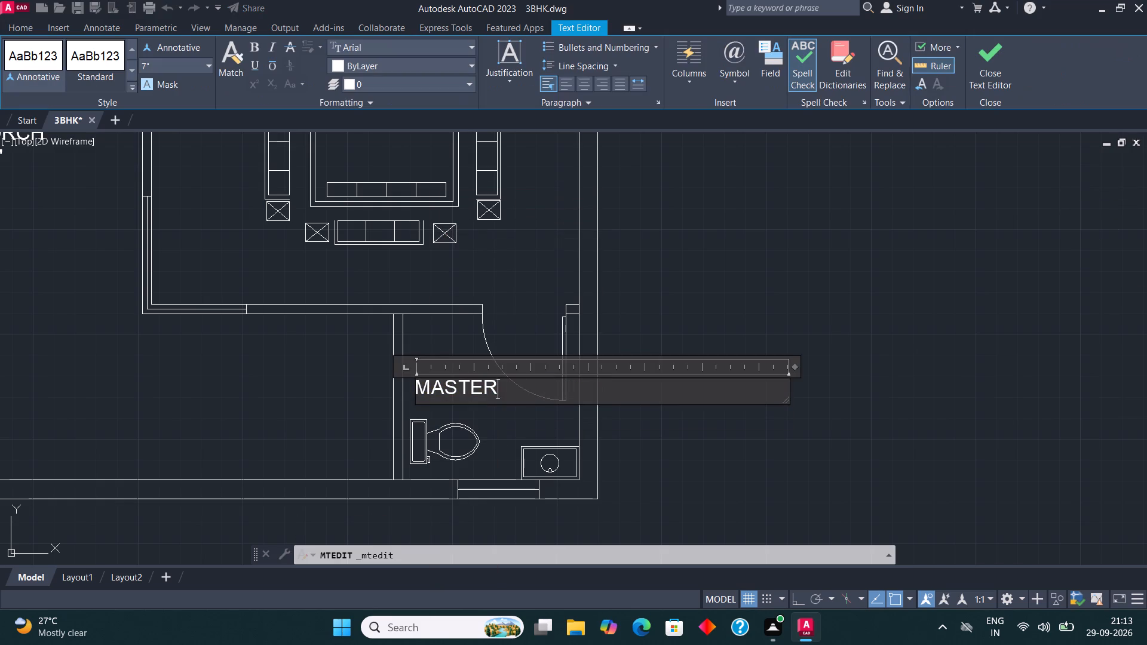
type("BATH")
key("Return")
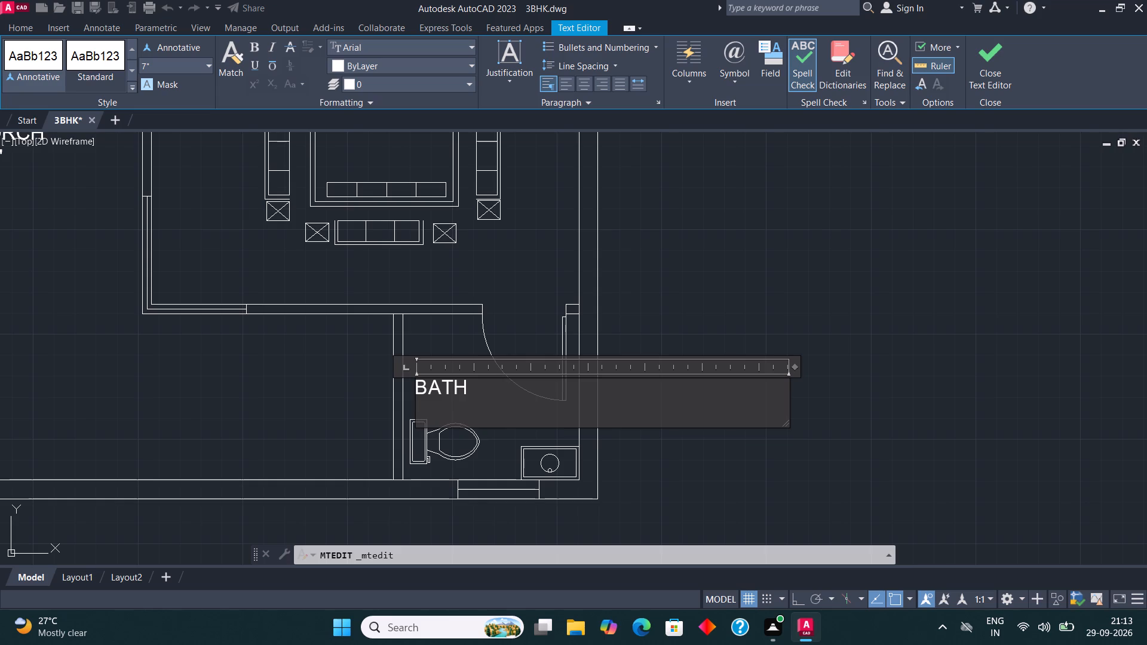
key("7")
key("apostrophe")
type("*4'")
left_click(983, 72)
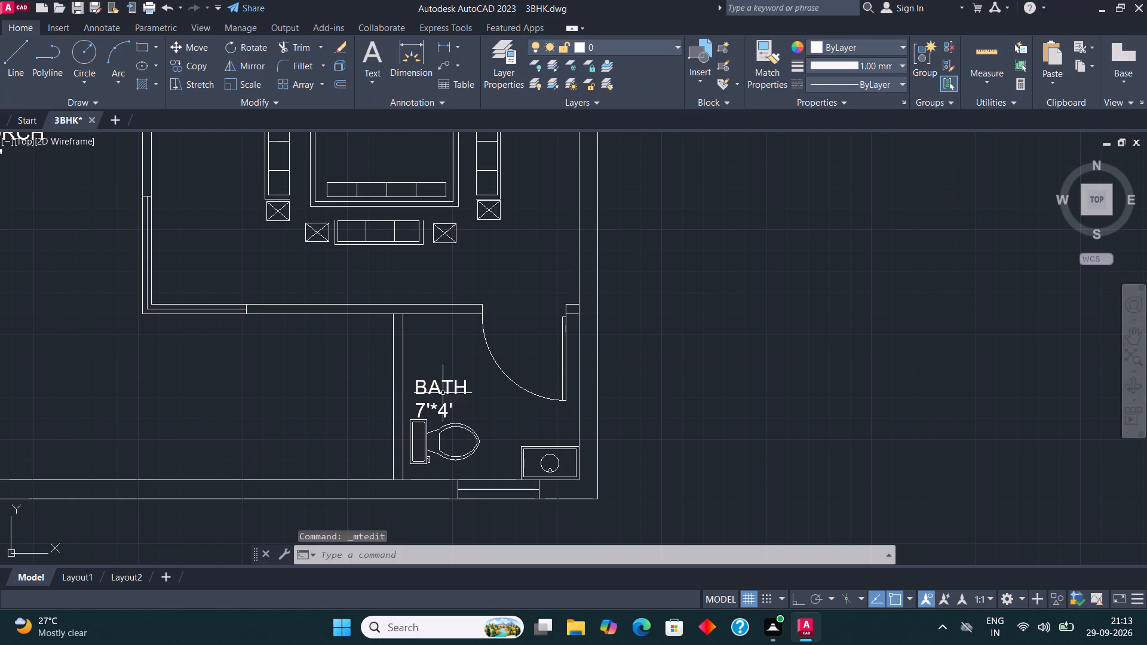
Move the "BATH" label below the drawing room slightly upward, clear of the toilet fixture.
left_click(440, 389)
left_click(193, 47)
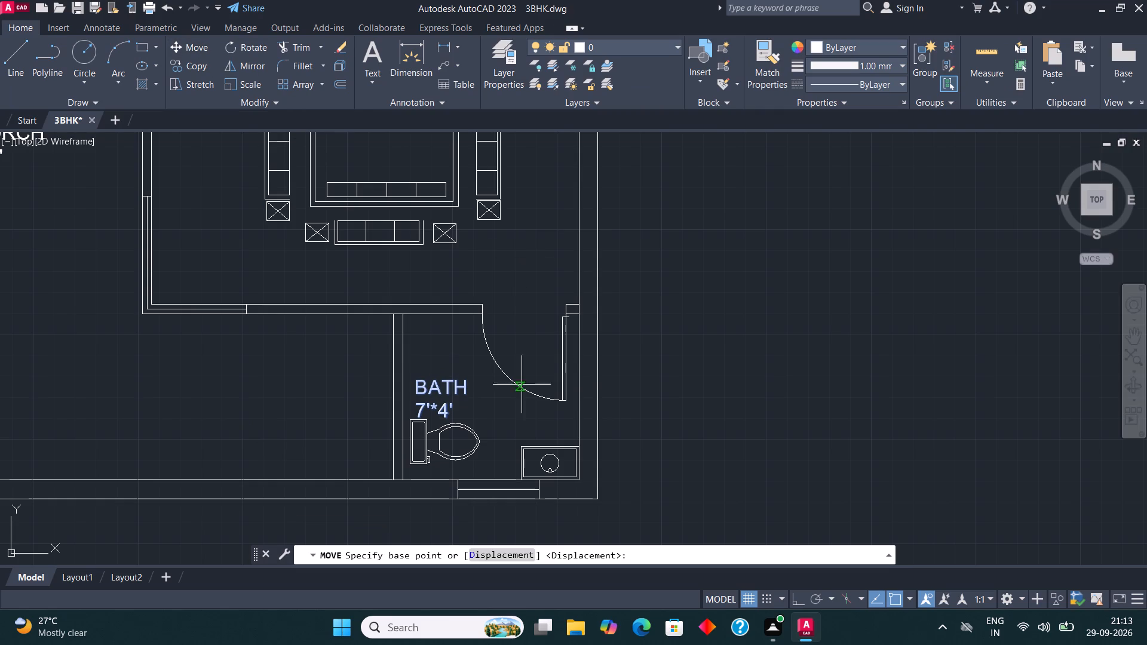
left_click(428, 402)
left_click(435, 380)
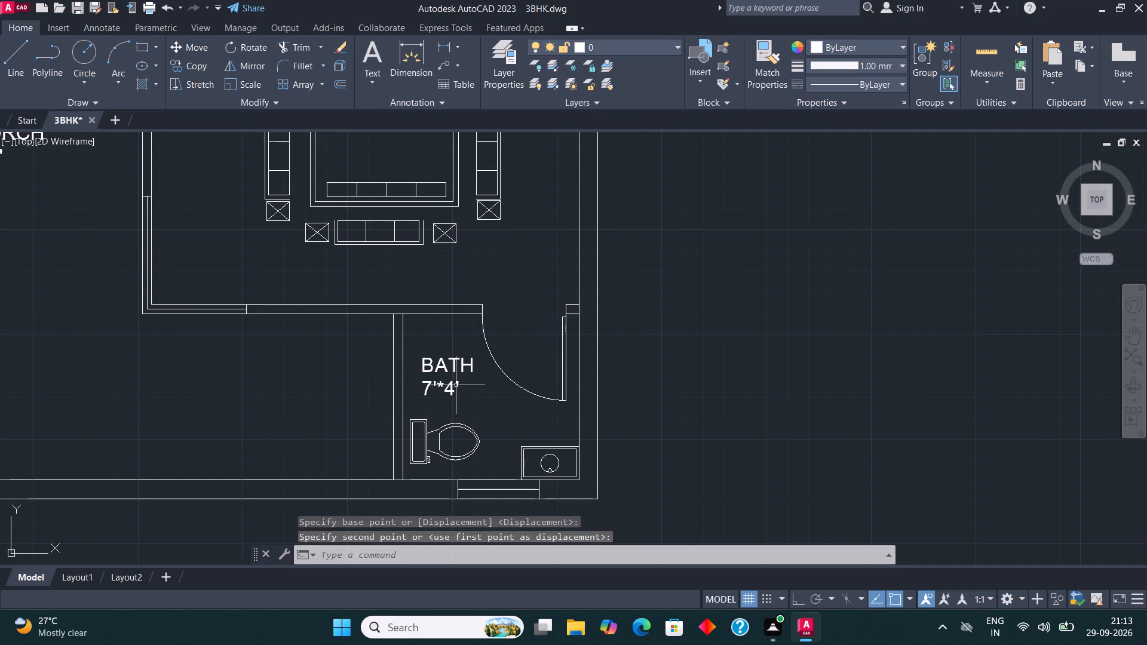
Change the copied "MASTER BEDROOM" label overlapping the toilet beside the staircase to "BATH" with "8'*4.6'" on the second line.
scroll(554, 373, "down", 2)
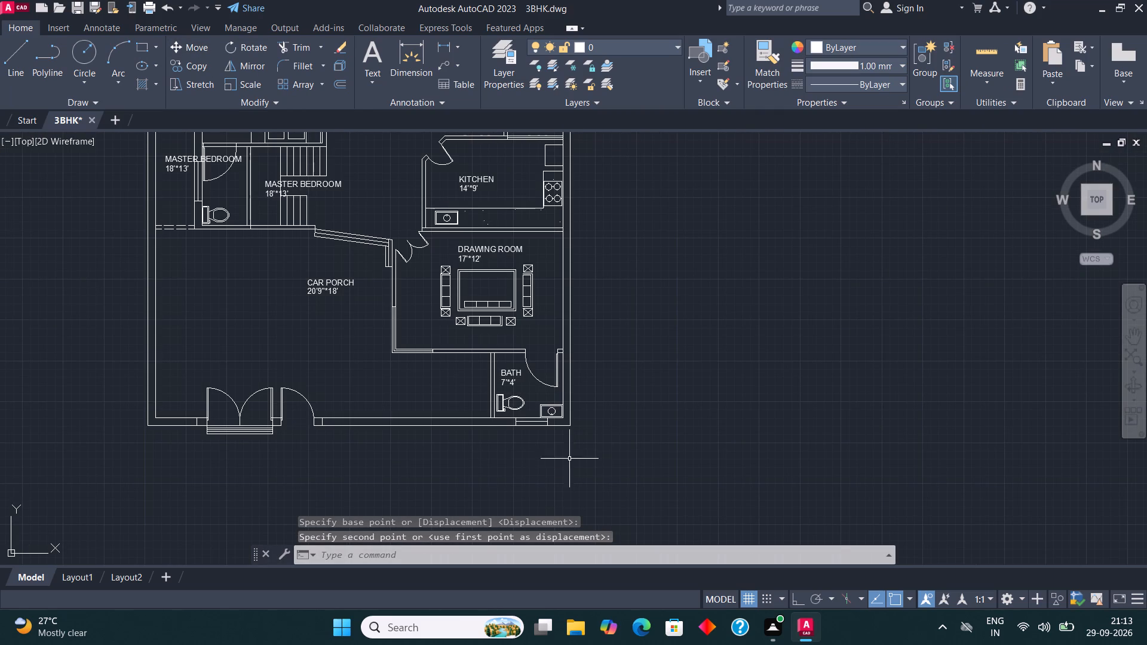
scroll(366, 495, "down", 1)
scroll(387, 335, "up", 1)
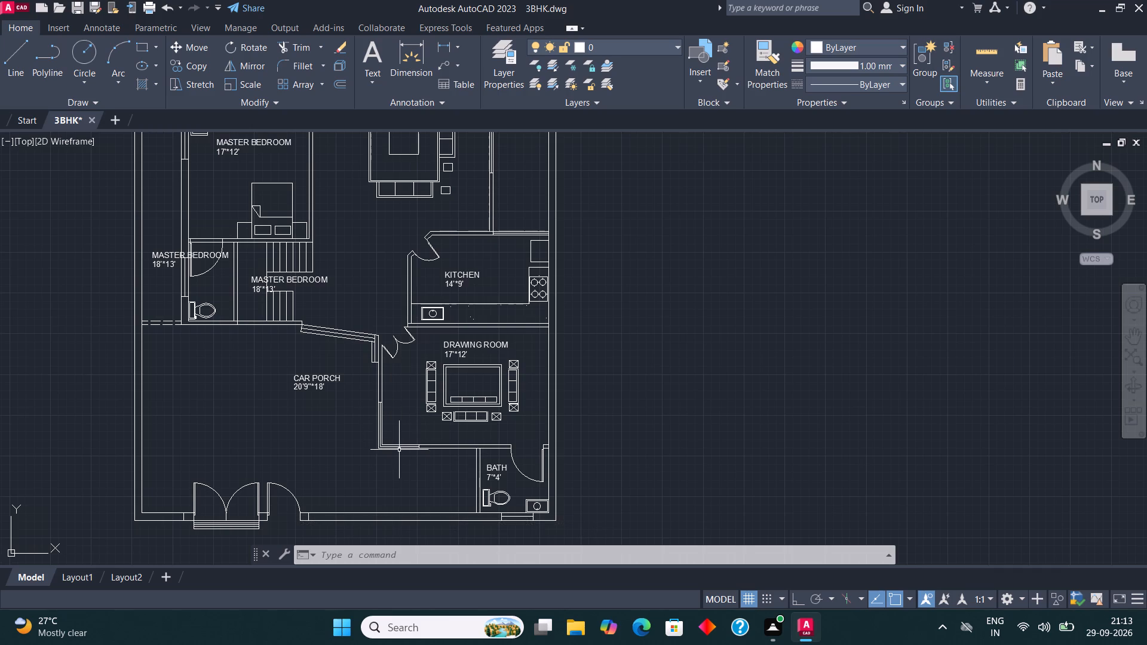
scroll(415, 487, "down", 1)
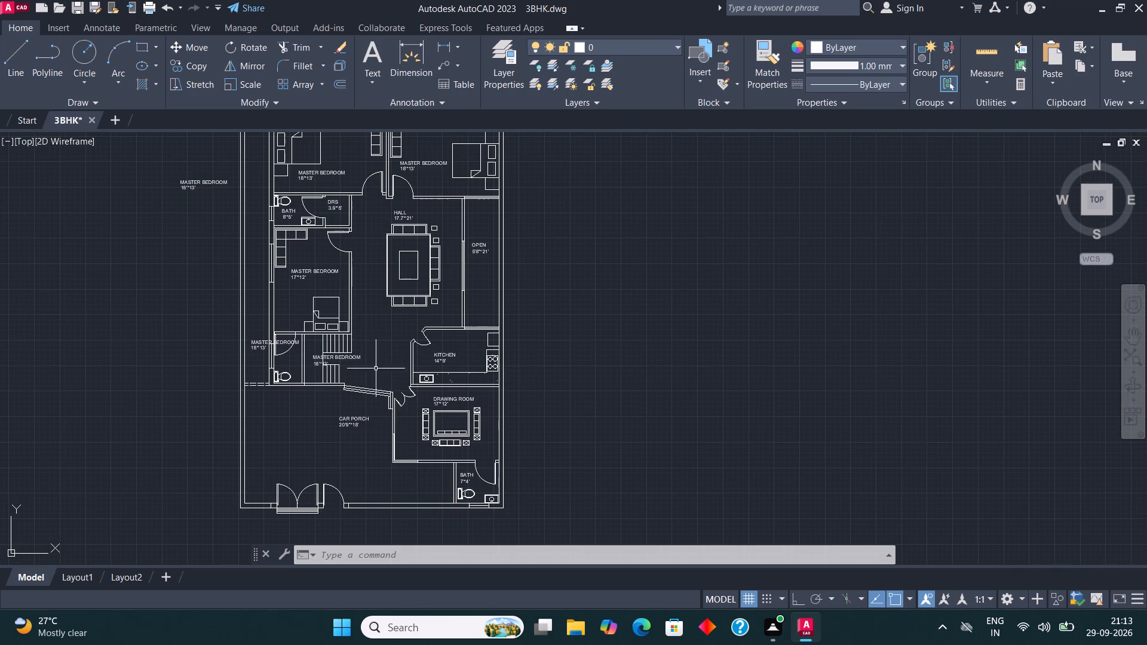
scroll(372, 358, "up", 2)
scroll(305, 404, "down", 2)
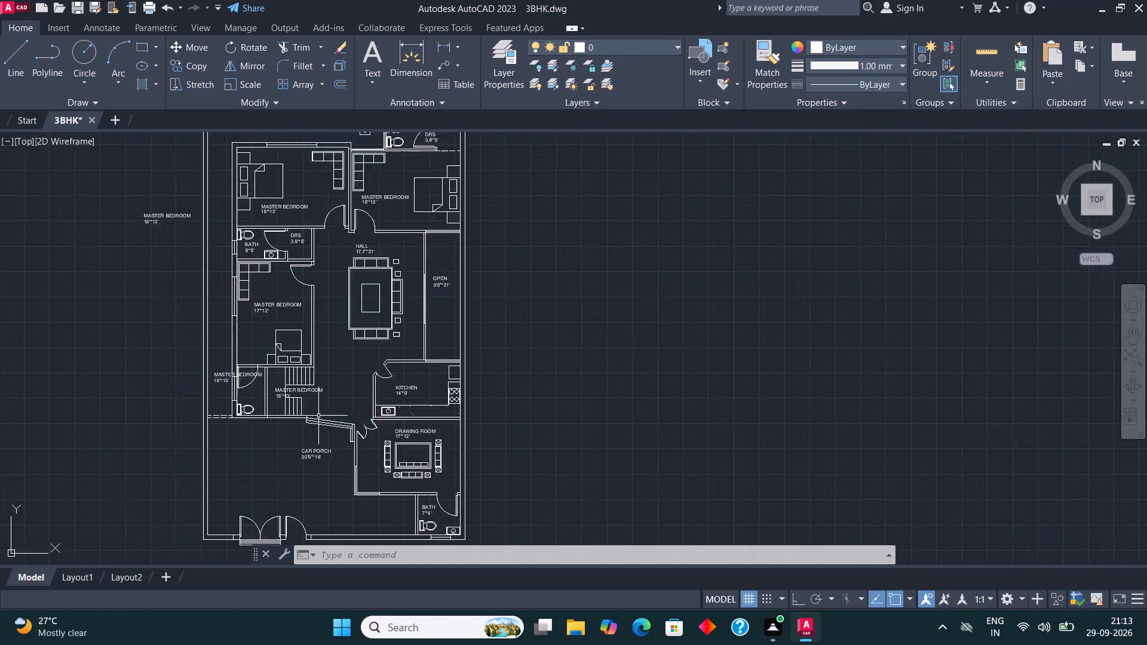
scroll(318, 416, "down", 2)
scroll(269, 400, "up", 3)
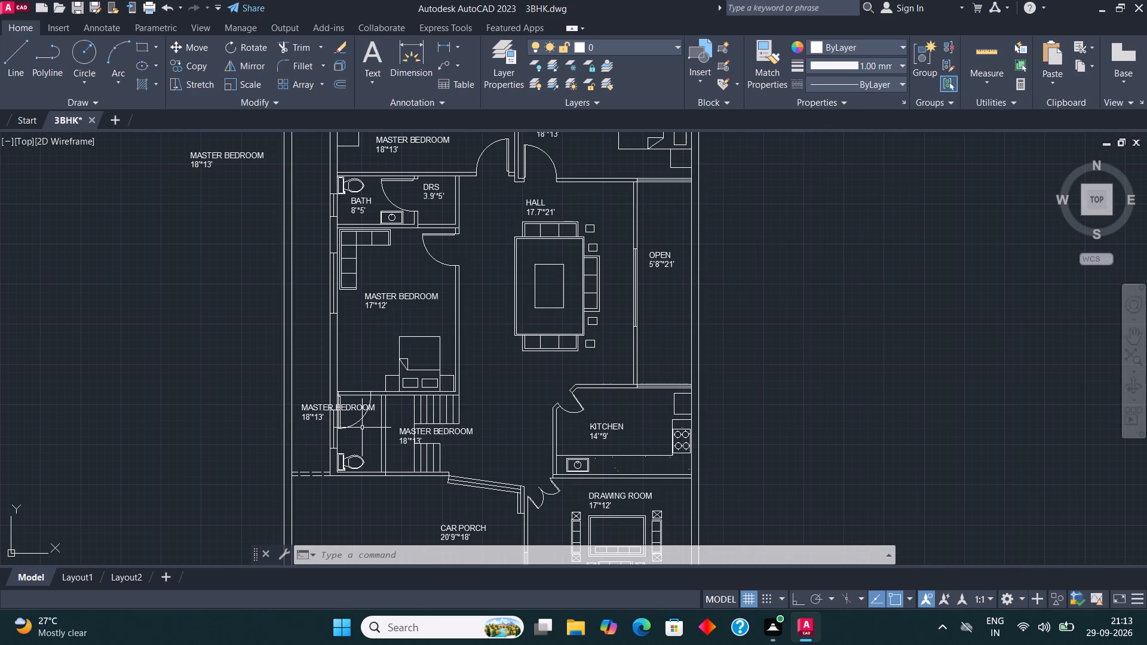
left_click(318, 405)
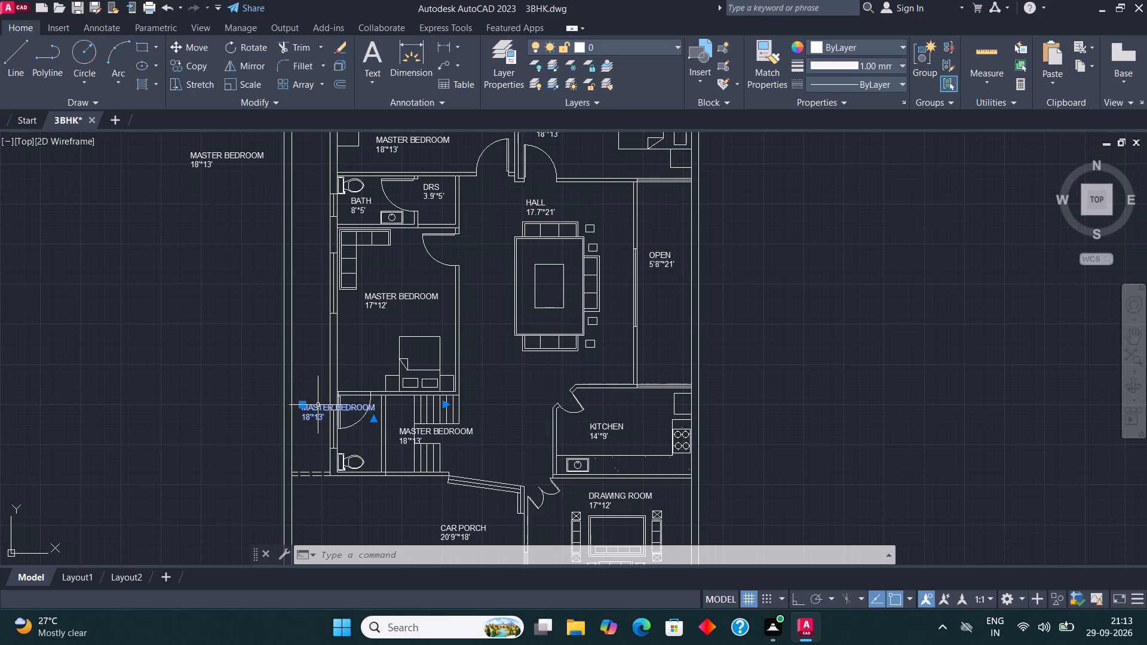
right_click(318, 406)
left_click(384, 228)
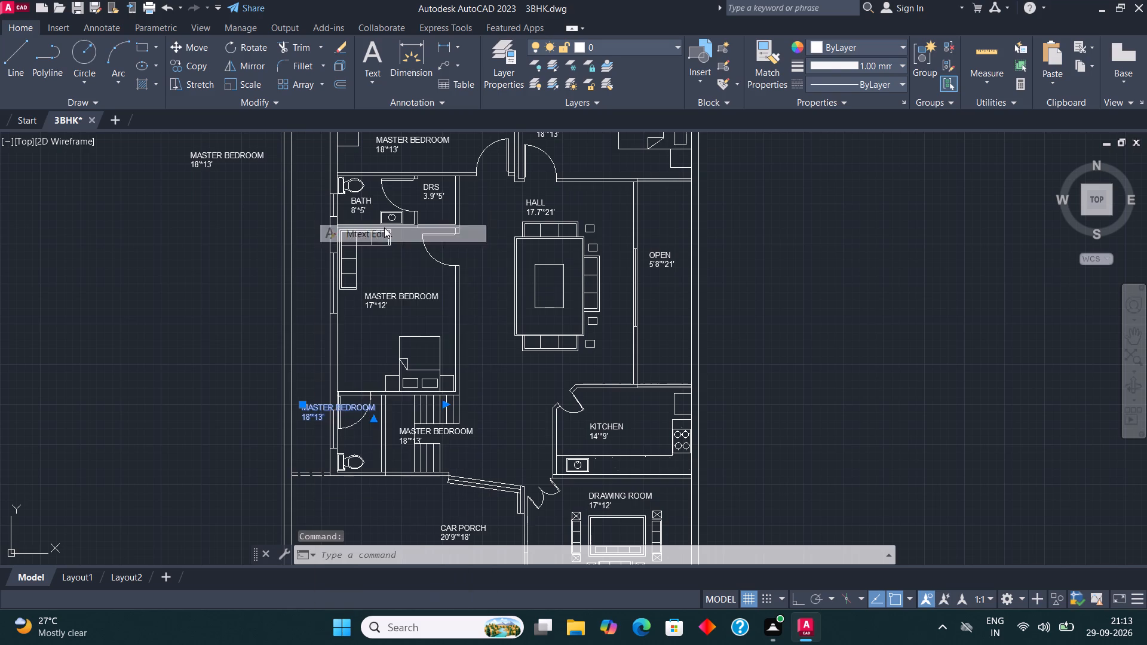
left_click(348, 417)
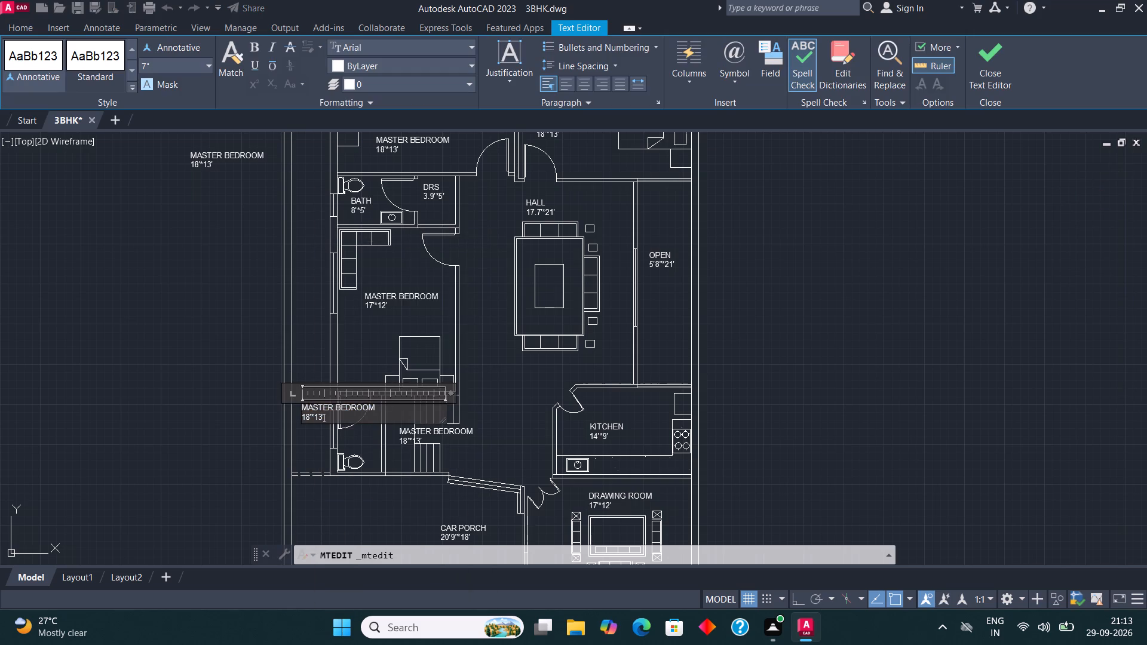
key("BackSpace")
key("BackSpace")
key("BackSpace")
key("BackSpace")
key("BackSpace")
key("BackSpace")
key("BackSpace")
key("BackSpace")
key("BackSpace")
key("BackSpace")
key("BackSpace")
key("BackSpace")
key("BackSpace")
key("BackSpace")
key("BackSpace")
key("BackSpace")
key("BackSpace")
key("BackSpace")
key("BackSpace")
key("BackSpace")
type("BATH")
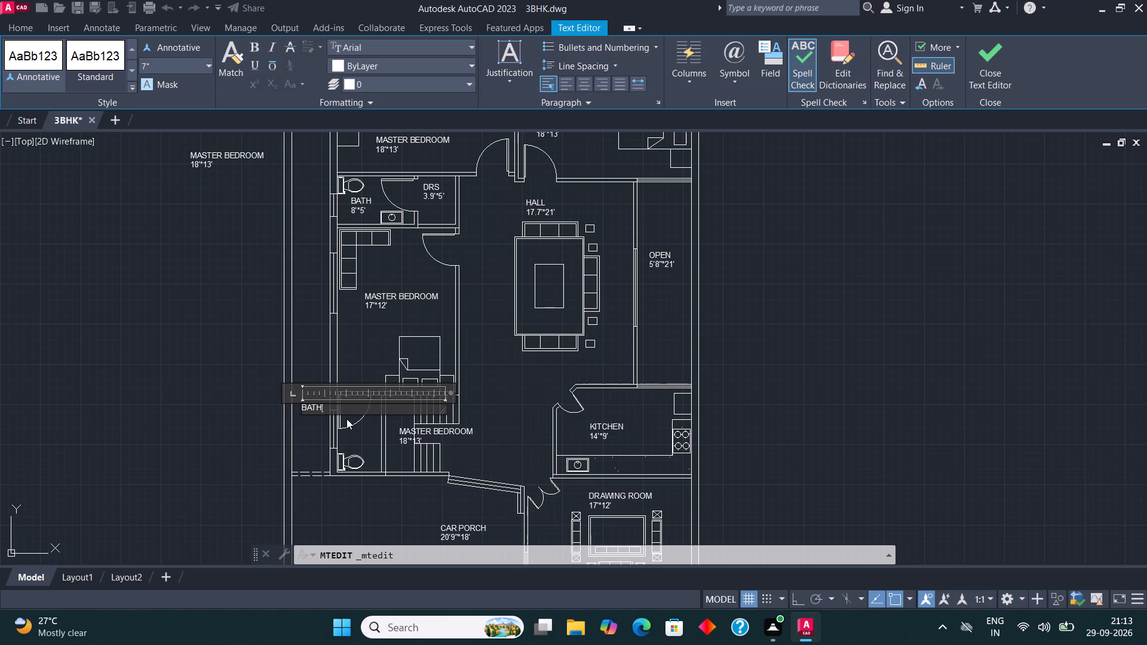
key("Return")
type("8'")
type("*4.")
type("6'")
left_click(989, 68)
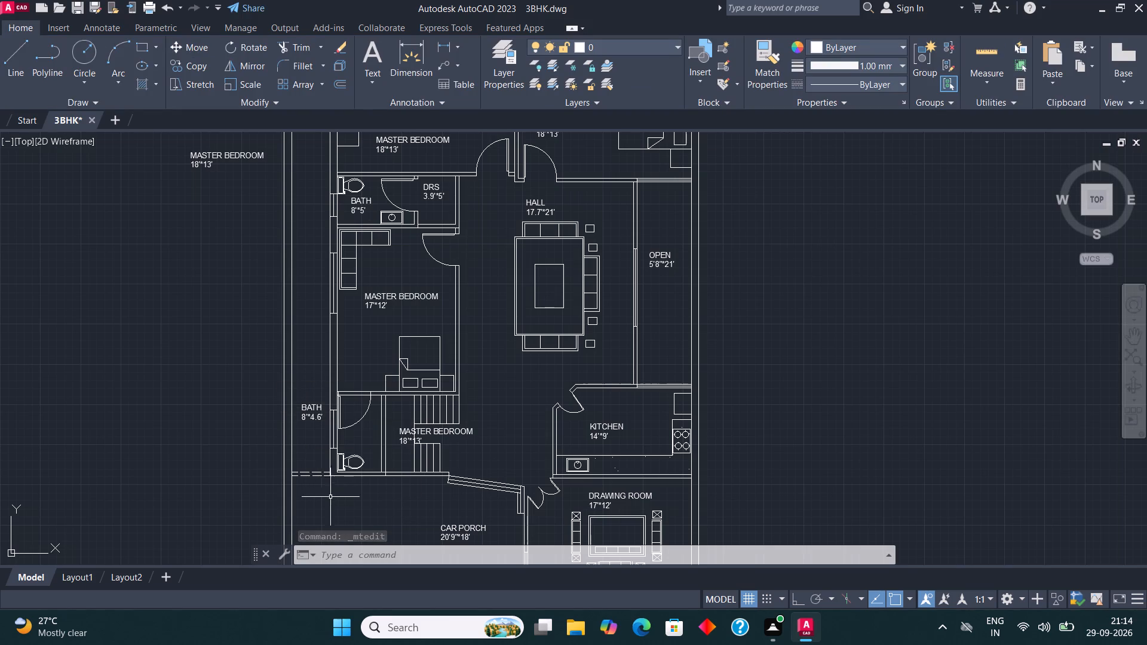
Move the "BATH 8'*4.6'" label into the toilet beside the staircase, between the door swing and the toilet fixture.
left_click(305, 408)
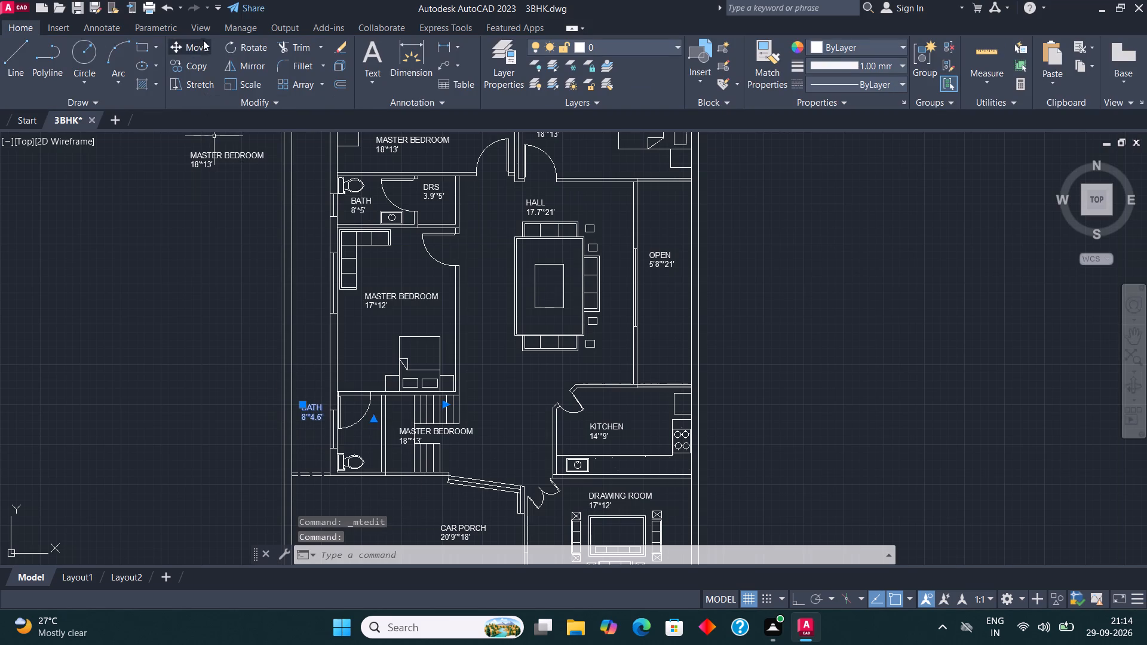
left_click(193, 48)
left_click(311, 420)
scroll(354, 440, "up", 2)
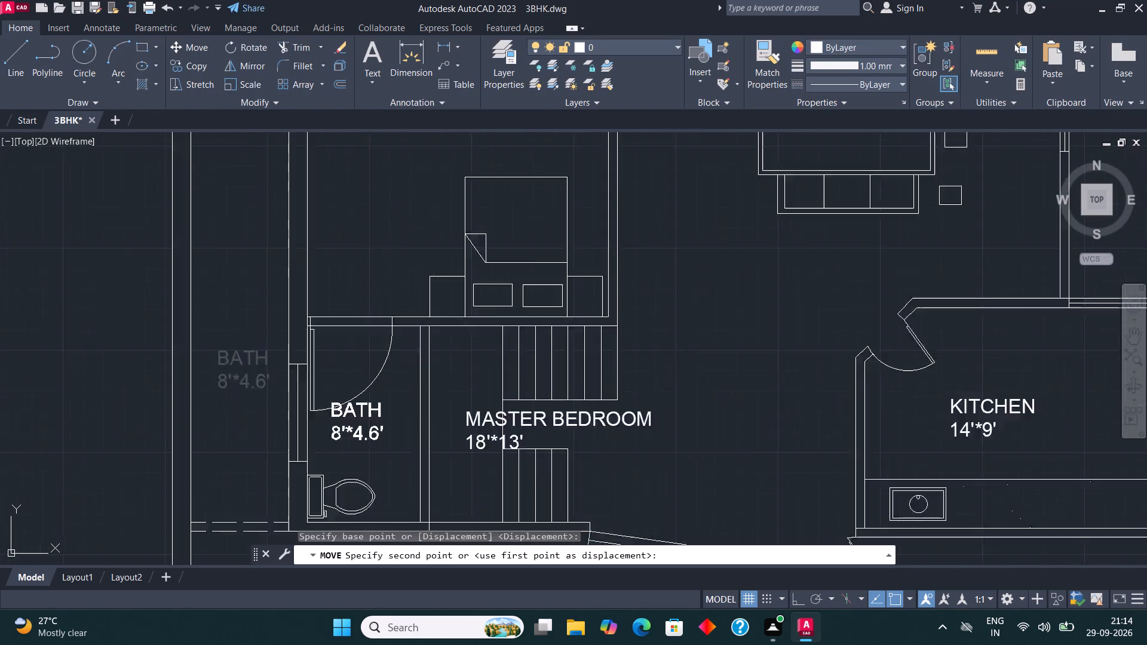
scroll(354, 441, "up", 2)
left_click(366, 471)
Change the copied "MASTER BEDROOM" label over the staircase to "STAIR" with "12'*8.8'" on the second line.
scroll(293, 365, "down", 3)
scroll(450, 409, "up", 1)
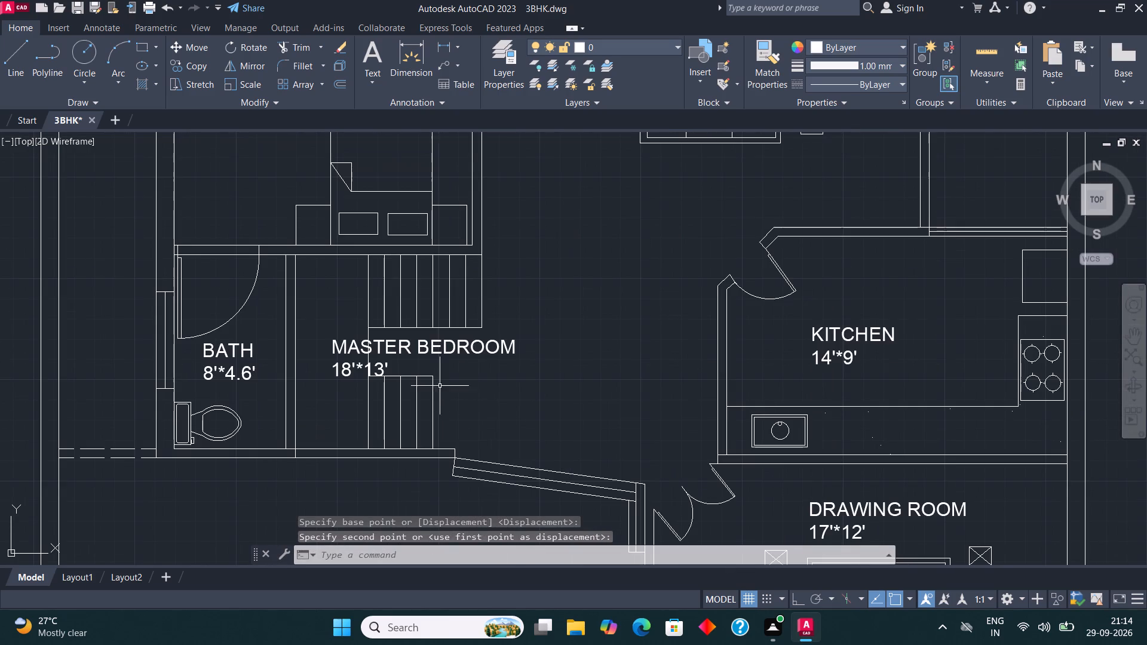
left_click(432, 356)
left_click(422, 346)
right_click(421, 348)
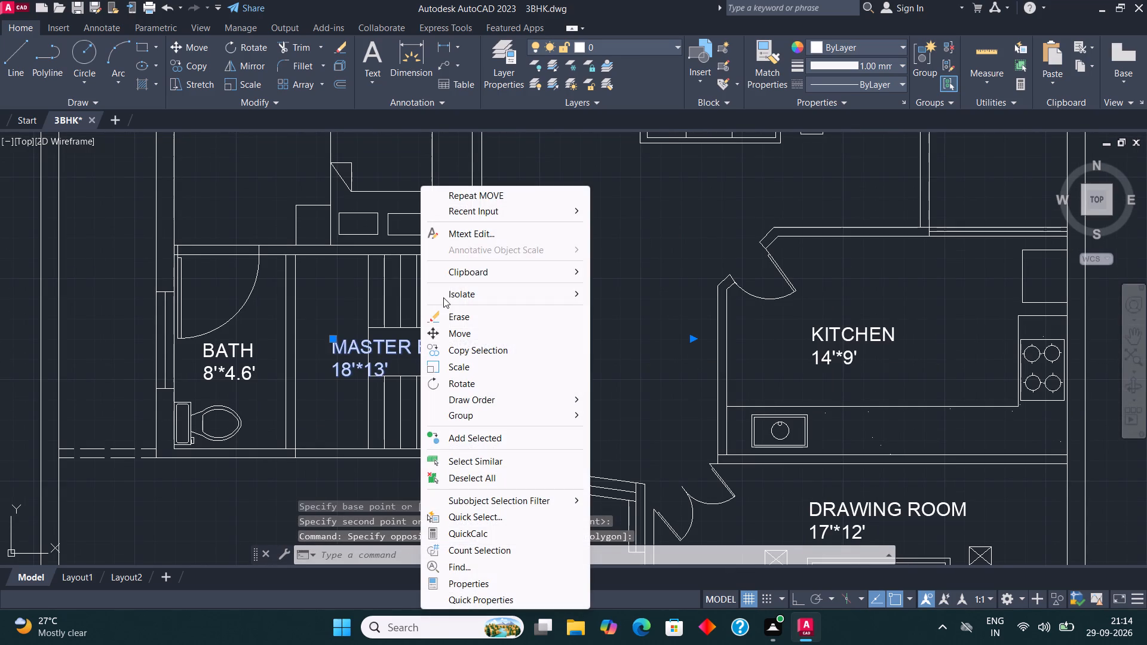
left_click(480, 234)
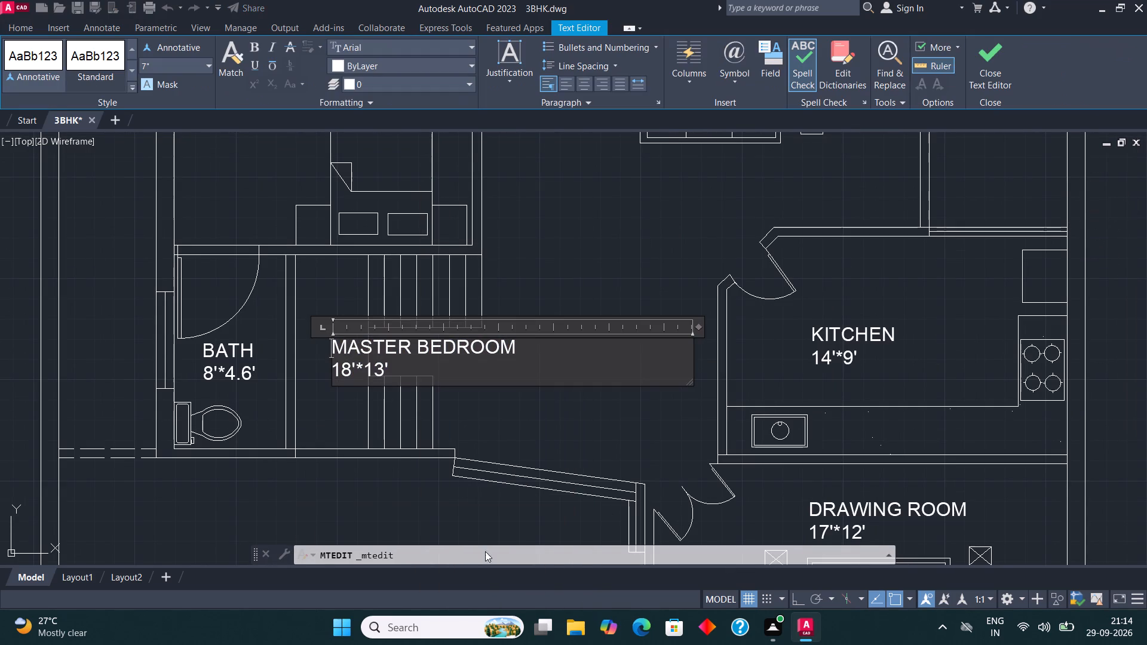
left_click_drag(429, 342, 430, 348)
left_click(401, 370)
key("BackSpace")
key("BackSpace")
key("BackSpace")
key("BackSpace")
key("BackSpace")
key("BackSpace")
key("BackSpace")
key("BackSpace")
key("BackSpace")
key("BackSpace")
key("BackSpace")
key("BackSpace")
key("BackSpace")
key("BackSpace")
key("BackSpace")
key("BackSpace")
key("BackSpace")
key("BackSpace")
key("BackSpace")
key("BackSpace")
type("STA")
type("IR")
key("Return")
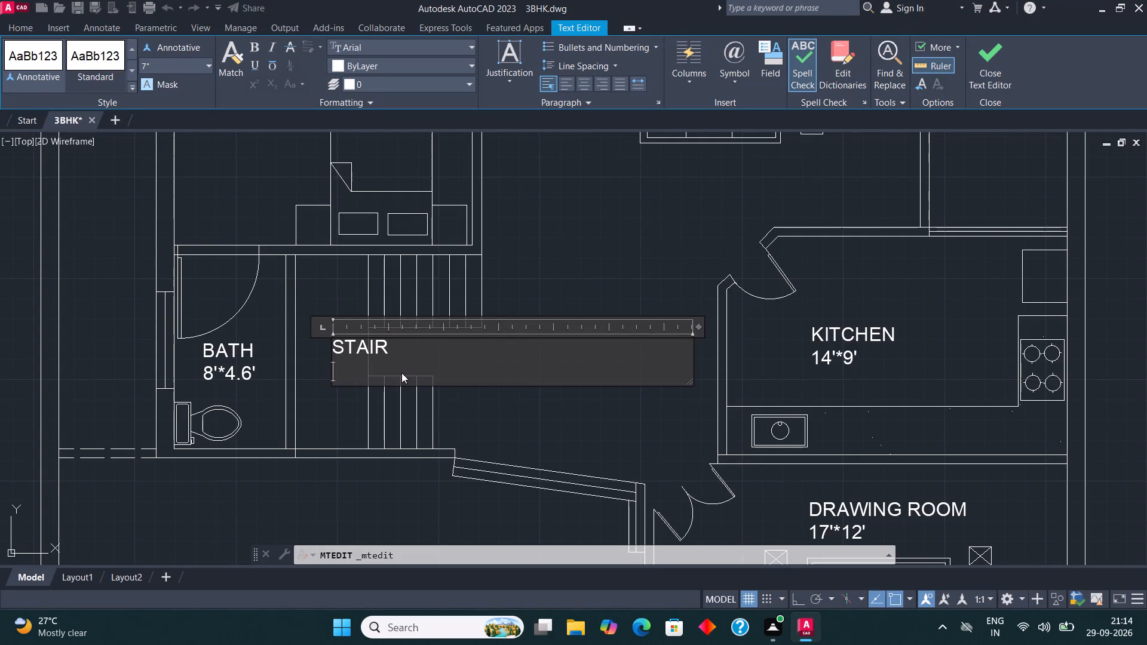
type("12'")
key("asterisk")
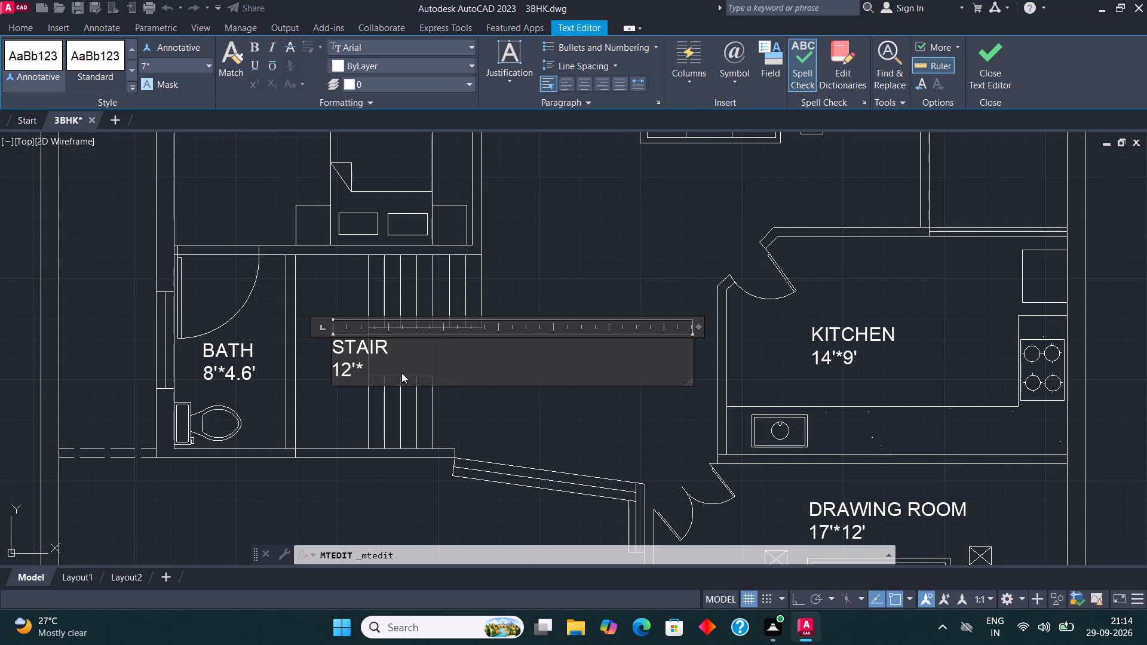
type("8.8'")
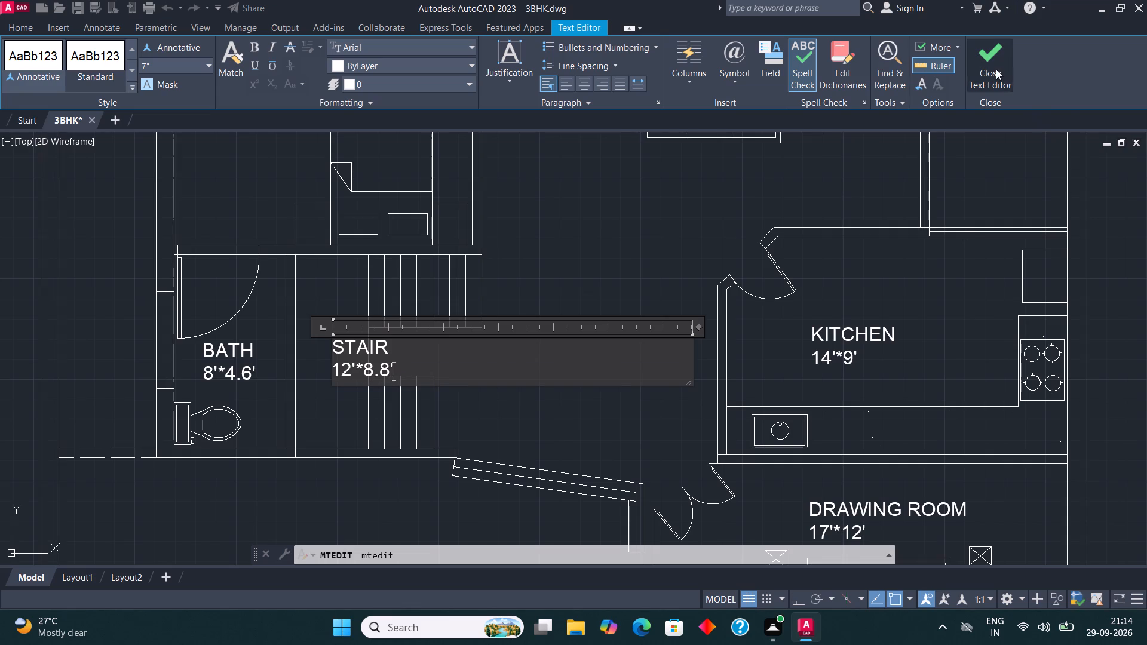
left_click(996, 69)
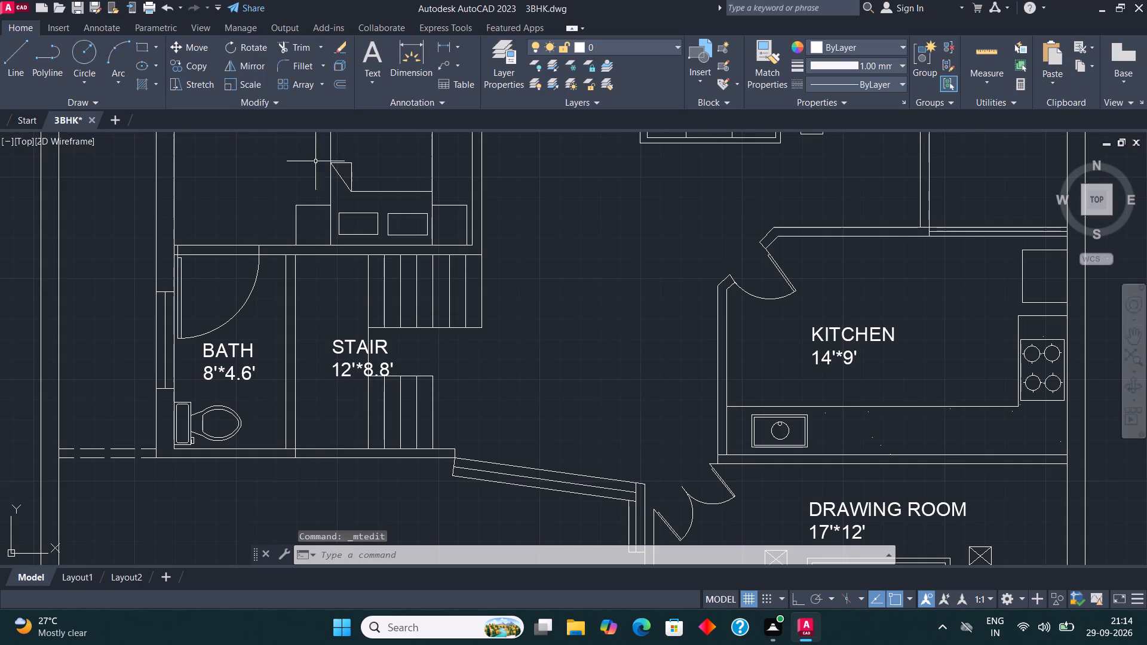
Move the "STAIR" label into the gap between the upper and lower stair flights.
left_click(357, 346)
left_click(187, 51)
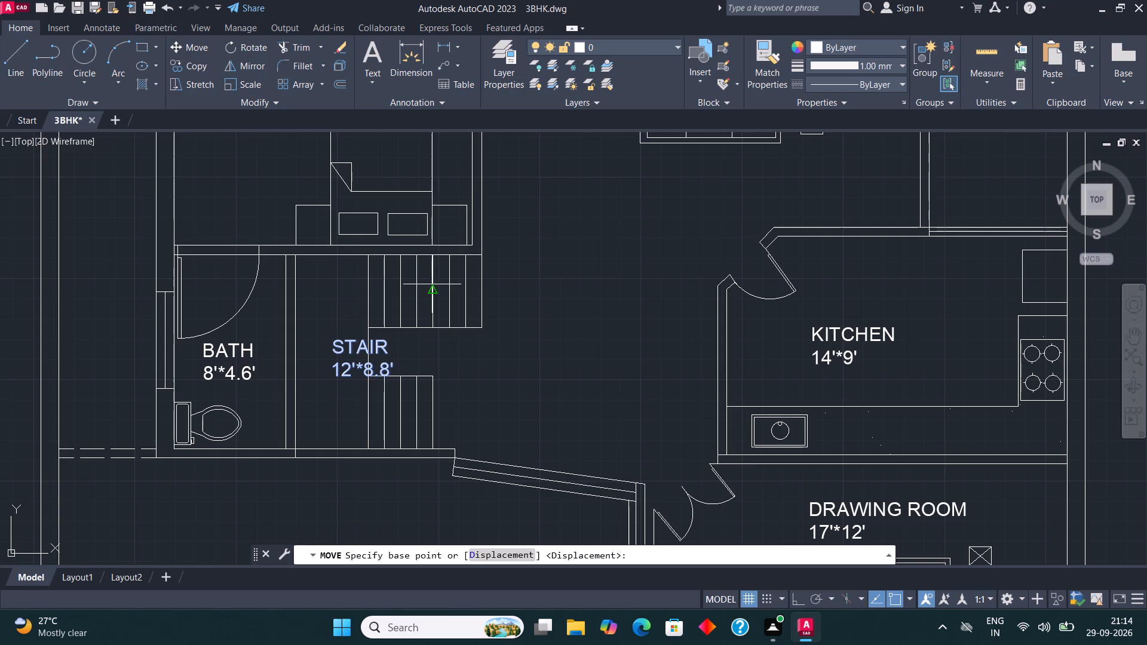
left_click(373, 357)
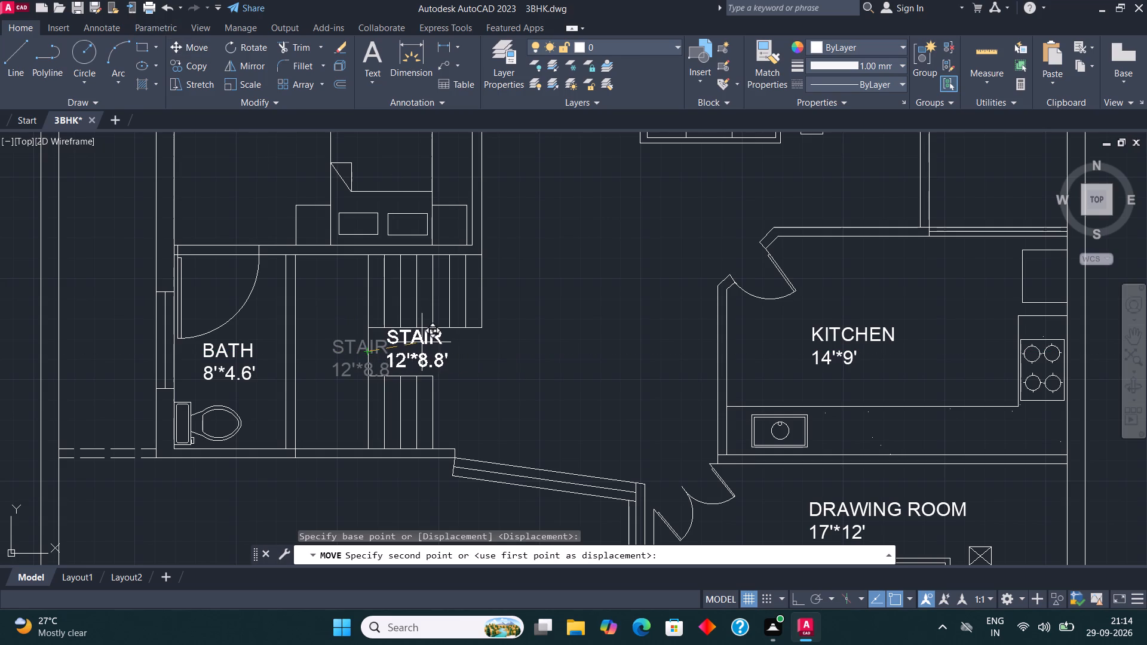
left_click(423, 344)
key("space")
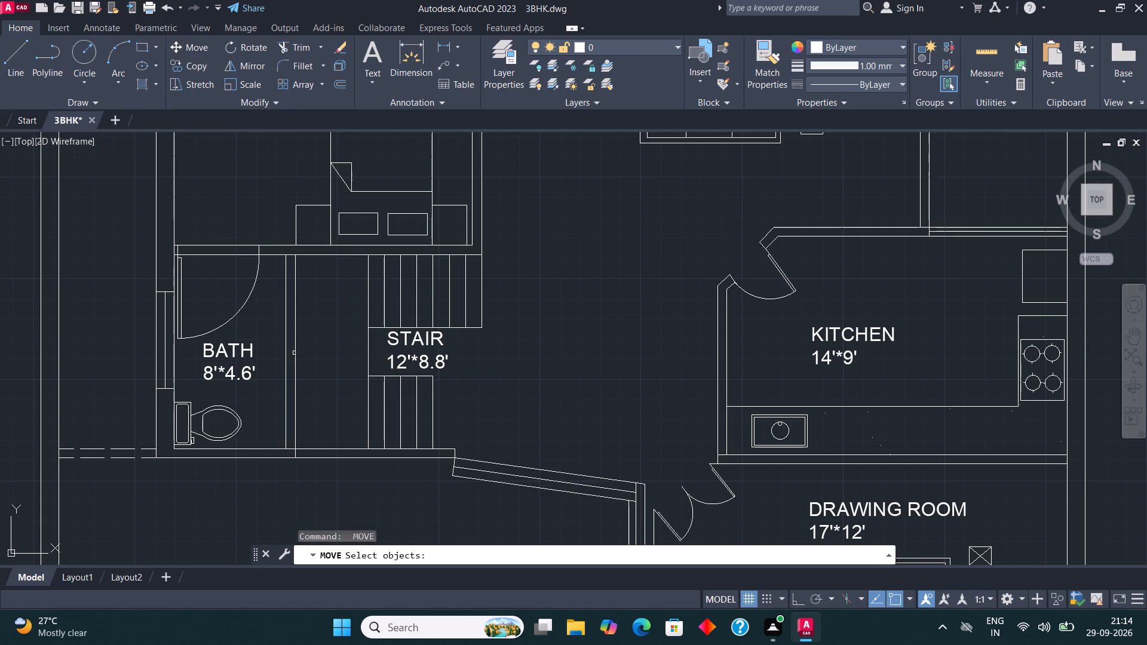
scroll(309, 390, "down", 1)
key("Escape")
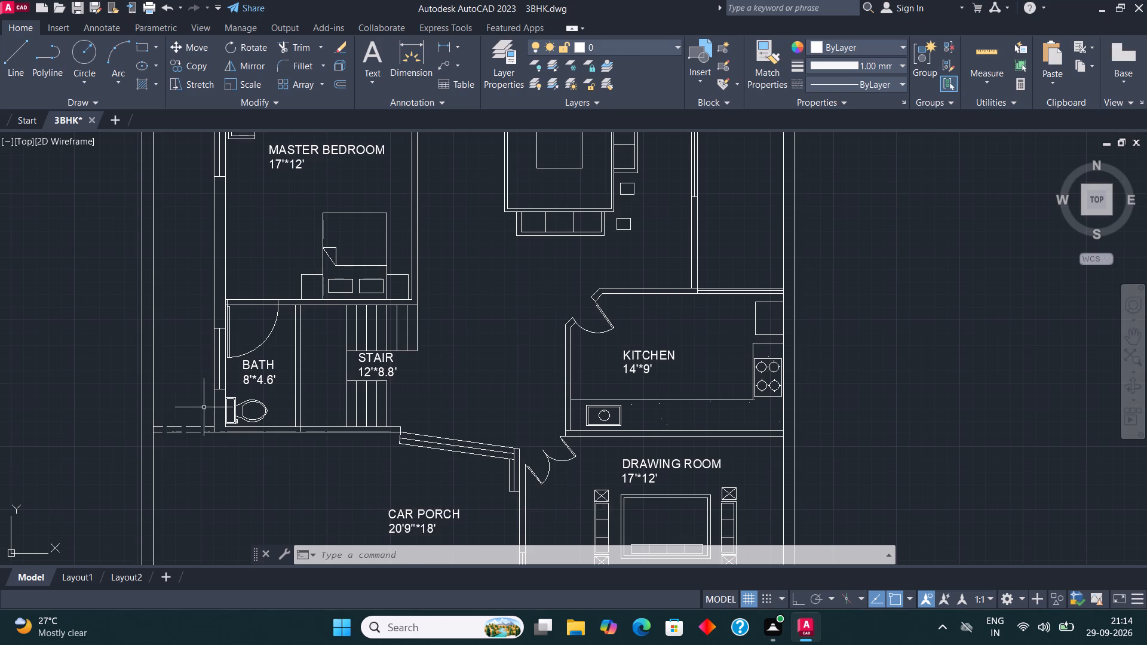
Change the spare "MASTER BEDROOM 18'*13'" label outside the plan to read "PASSAGE 4'".
scroll(211, 423, "down", 1)
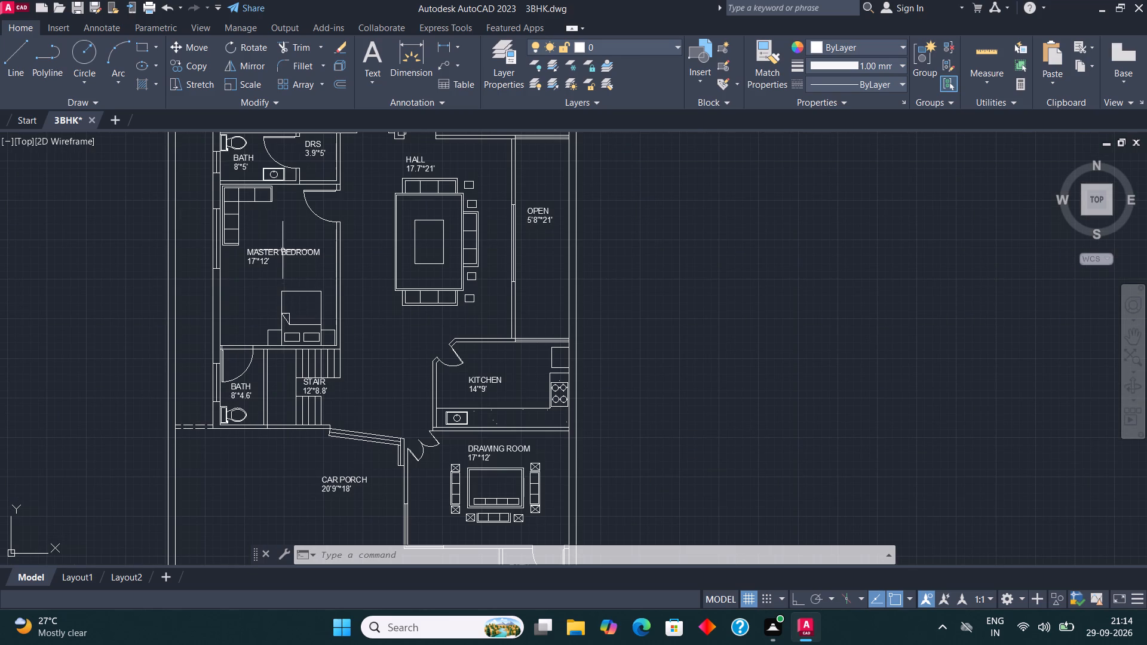
scroll(275, 389, "down", 1)
scroll(358, 204, "up", 1)
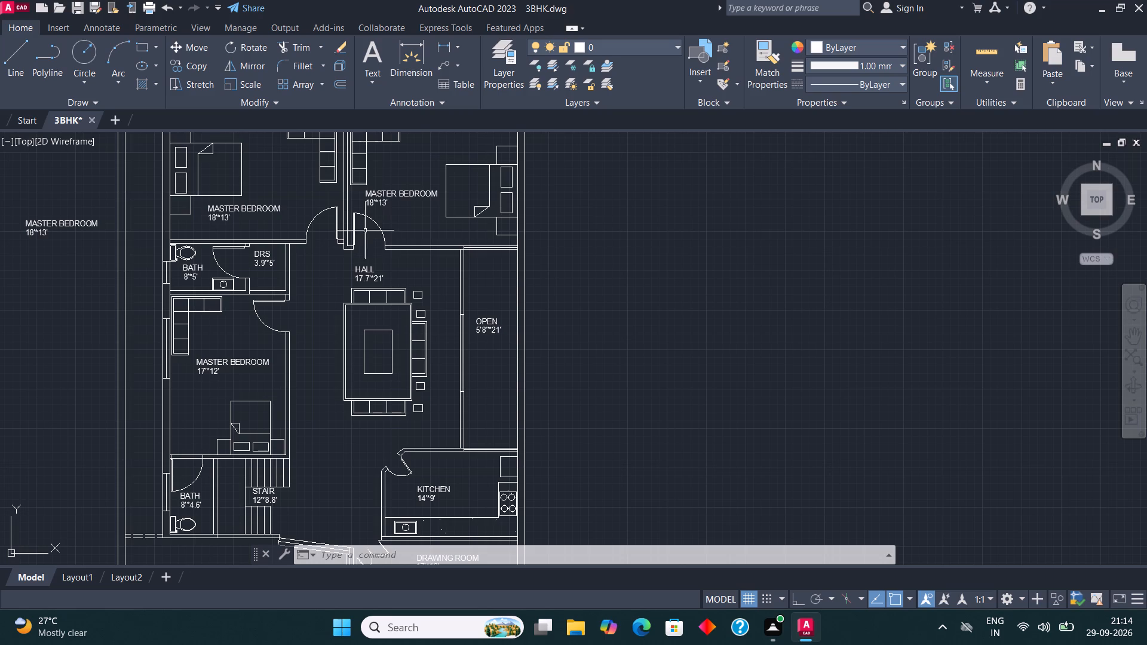
scroll(402, 383, "down", 3)
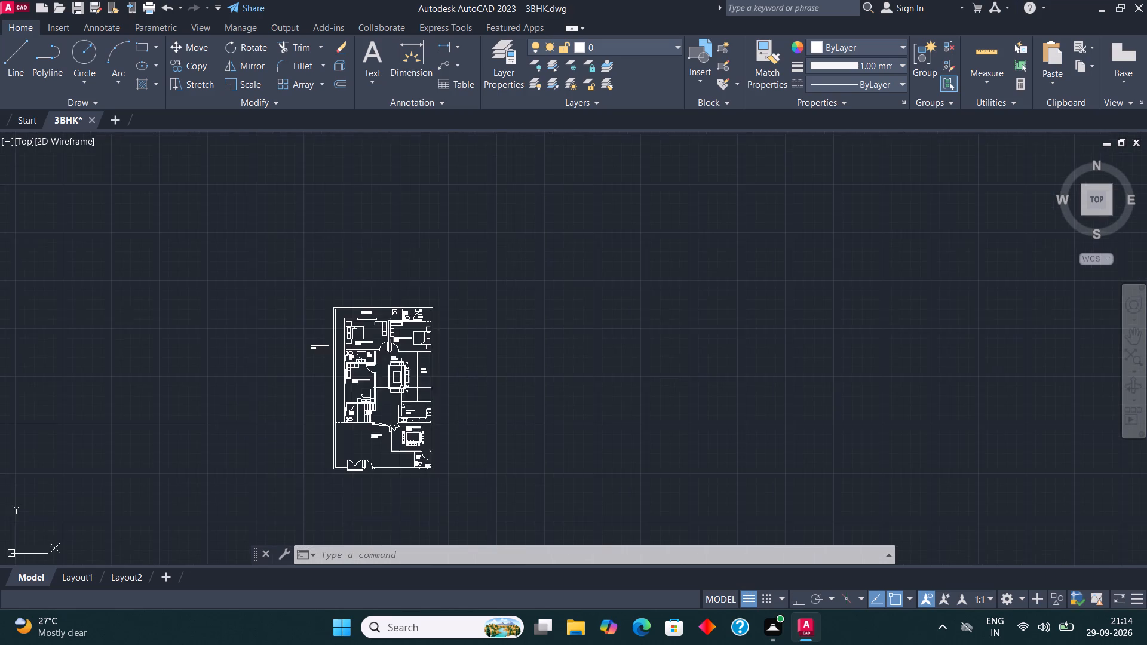
scroll(317, 333, "up", 4)
left_click(259, 368)
right_click(259, 368)
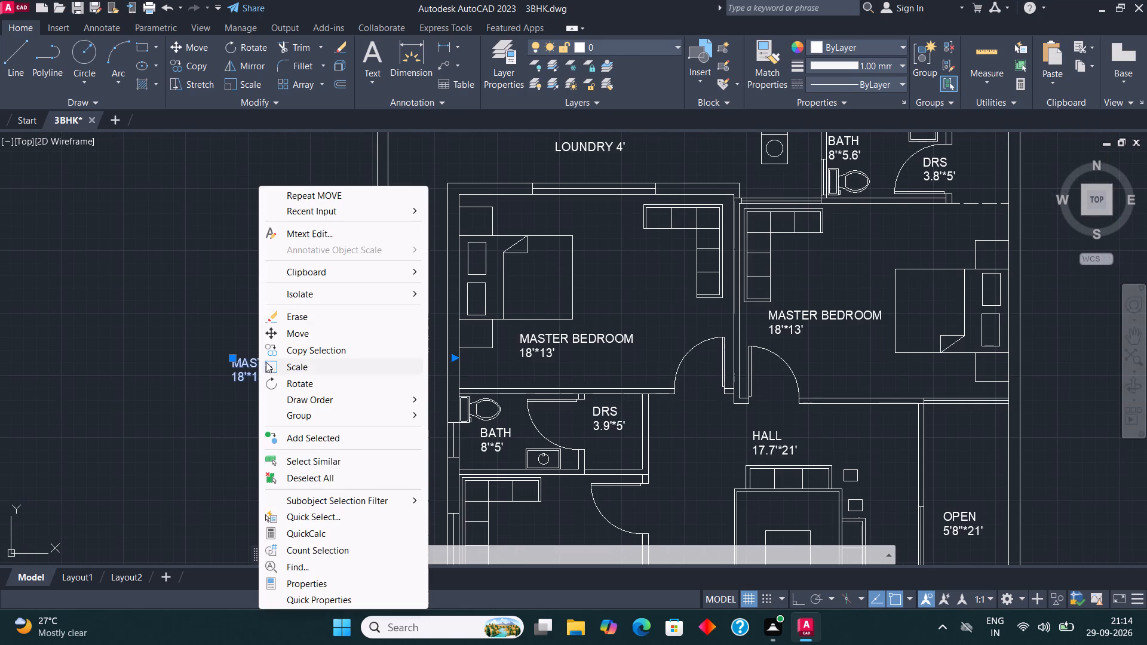
left_click(330, 233)
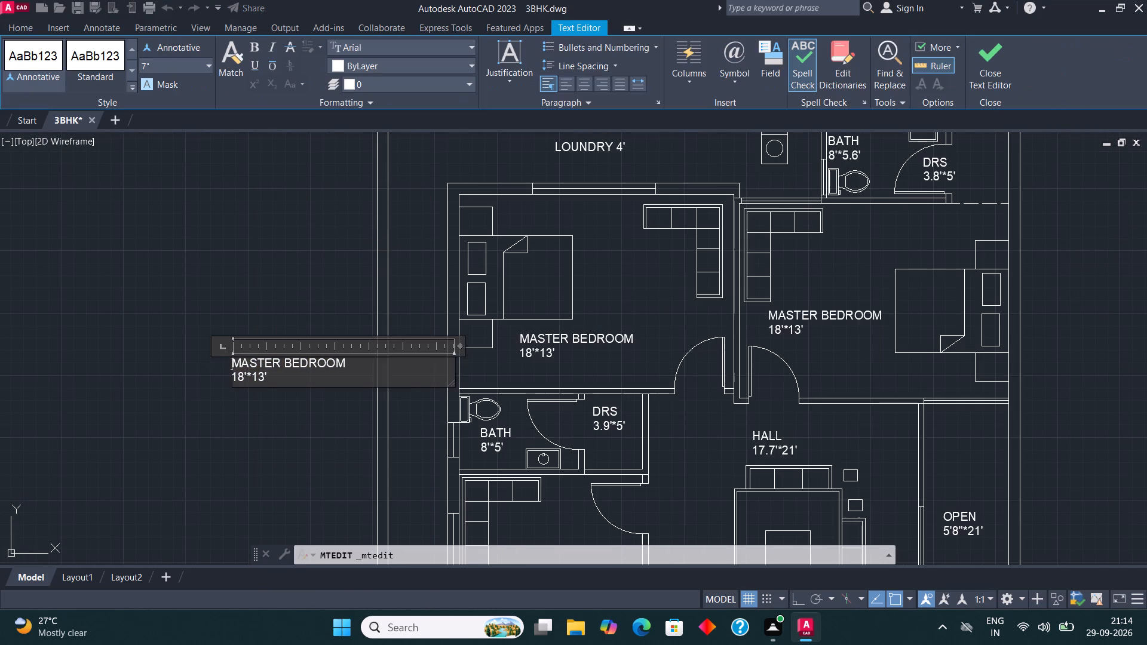
left_click(284, 376)
key("BackSpace")
key("BackSpace")
key("BackSpace")
key("BackSpace")
key("BackSpace")
key("BackSpace")
key("BackSpace")
key("BackSpace")
key("BackSpace")
key("BackSpace")
key("BackSpace")
key("BackSpace")
key("BackSpace")
key("BackSpace")
key("BackSpace")
key("BackSpace")
key("BackSpace")
key("BackSpace")
key("BackSpace")
key("BackSpace")
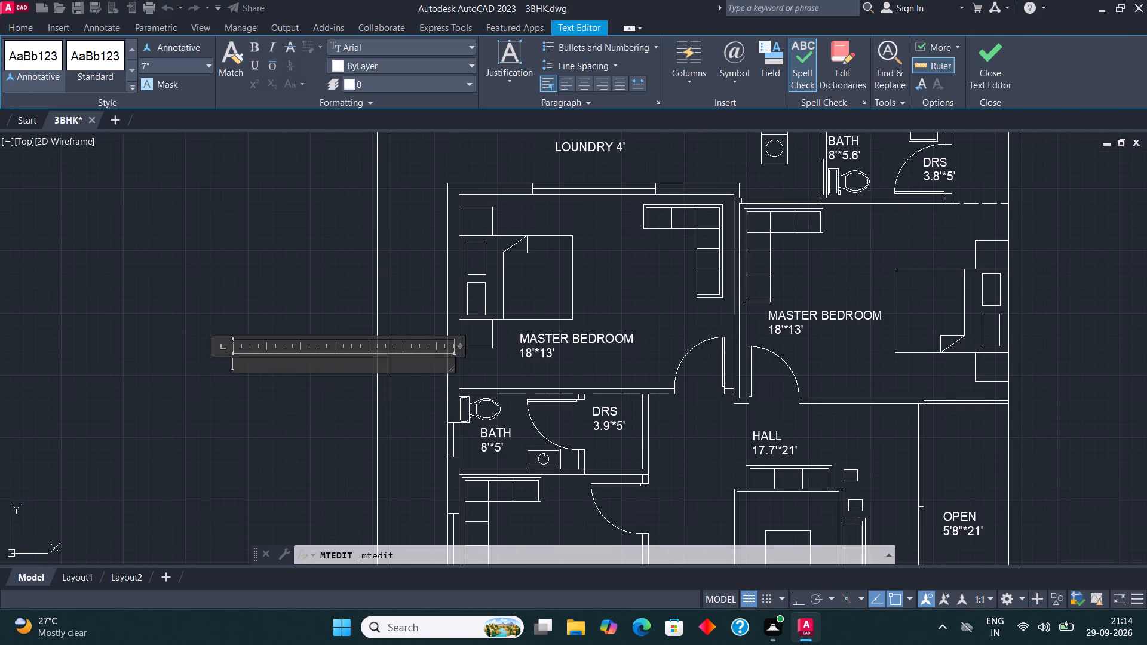
type("PASSAG")
type("E")
key("space")
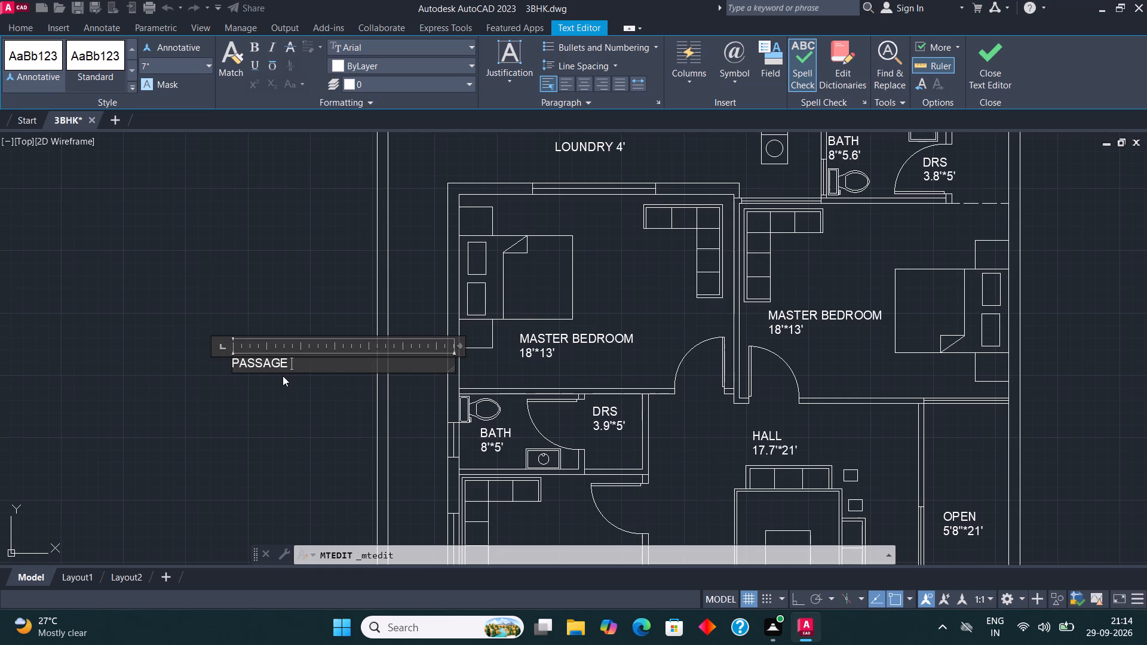
key("4")
key("semicolon")
key("BackSpace")
key("apostrophe")
left_click(980, 63)
Rotate the "PASSAGE 4'" label 90° with Ortho on so it reads vertically from bottom to top.
left_click(259, 362)
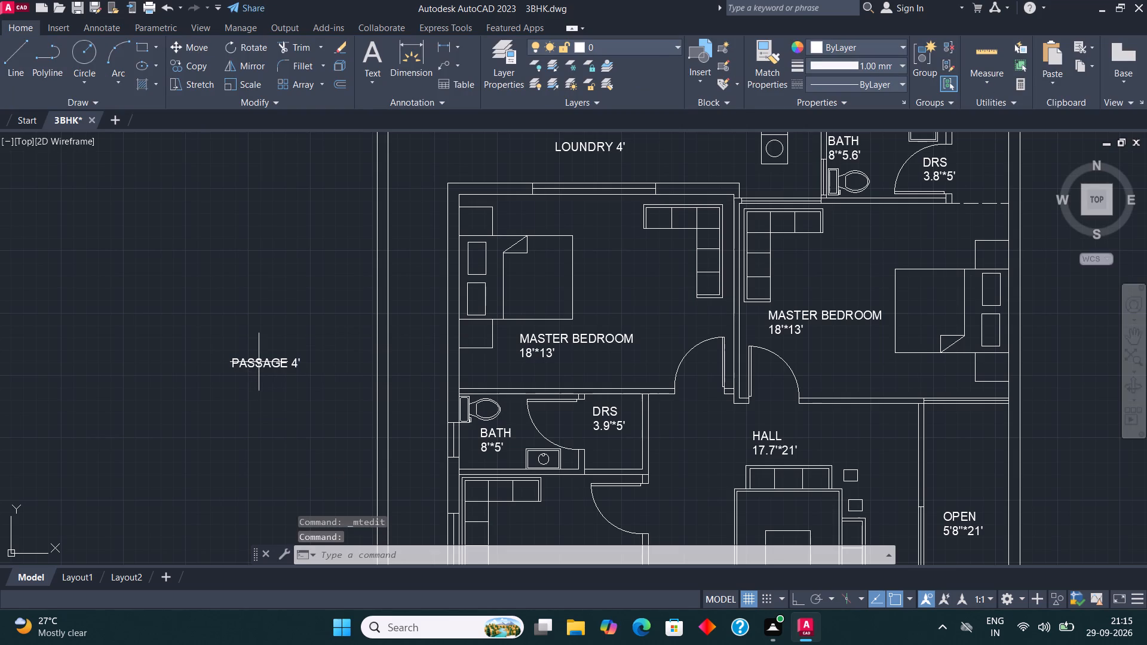
left_click(250, 45)
left_click(259, 334)
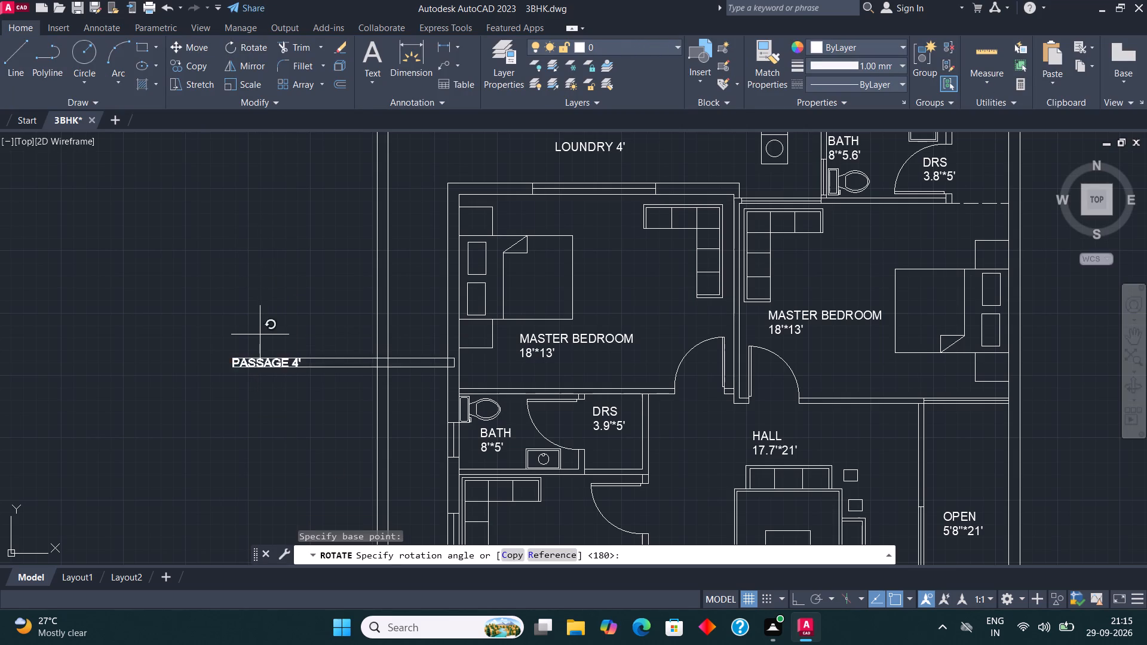
key("F8")
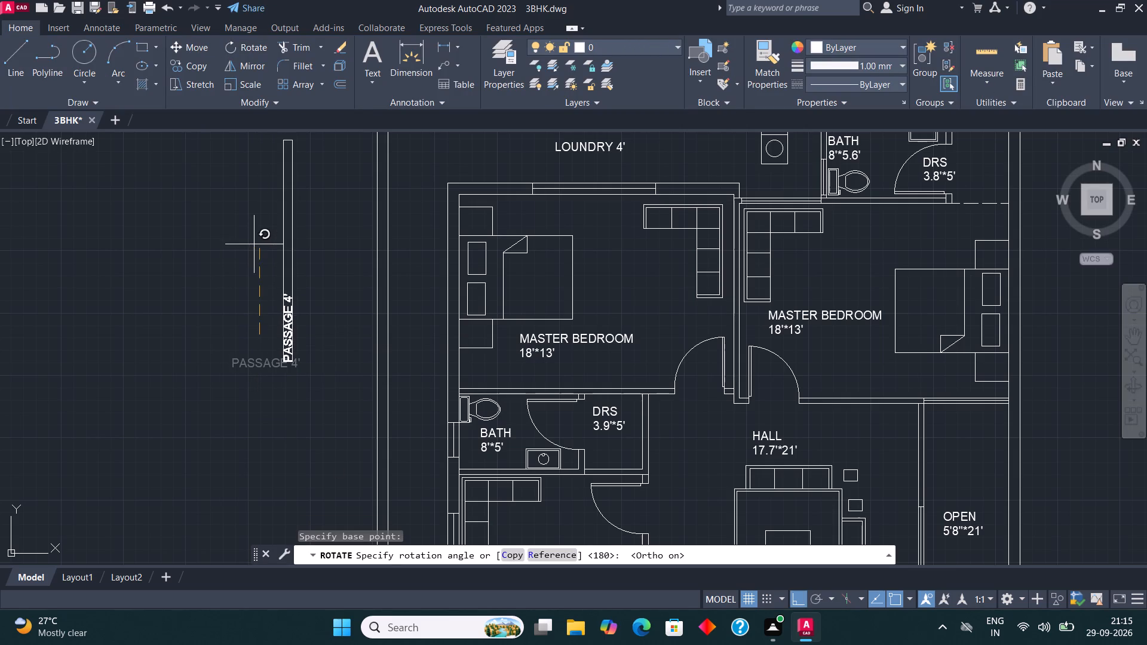
left_click(256, 238)
Move the vertical "PASSAGE 4'" label into the side passage between the outer boundary wall and the bedroom and bath walls.
left_click(285, 322)
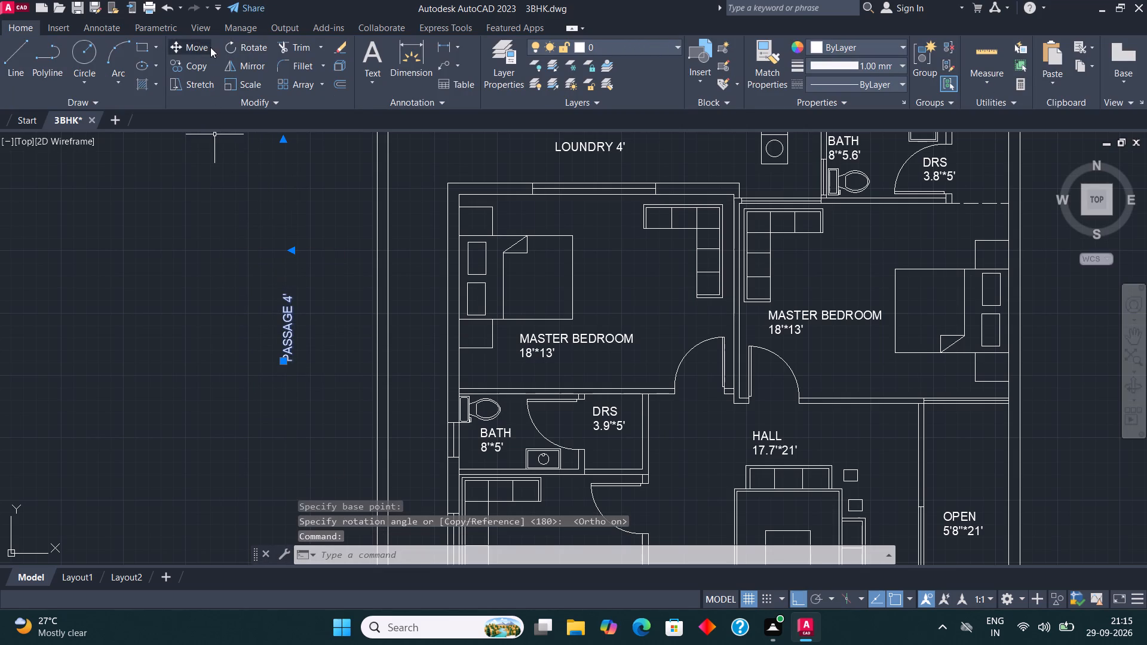
left_click(201, 44)
left_click(292, 331)
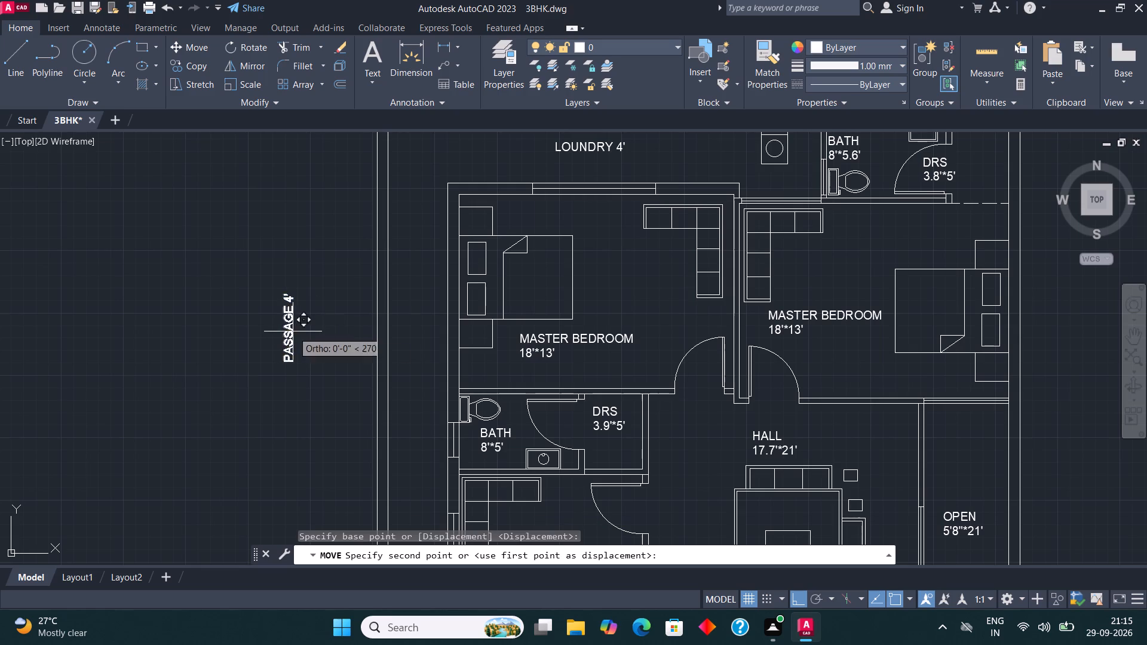
key("F8")
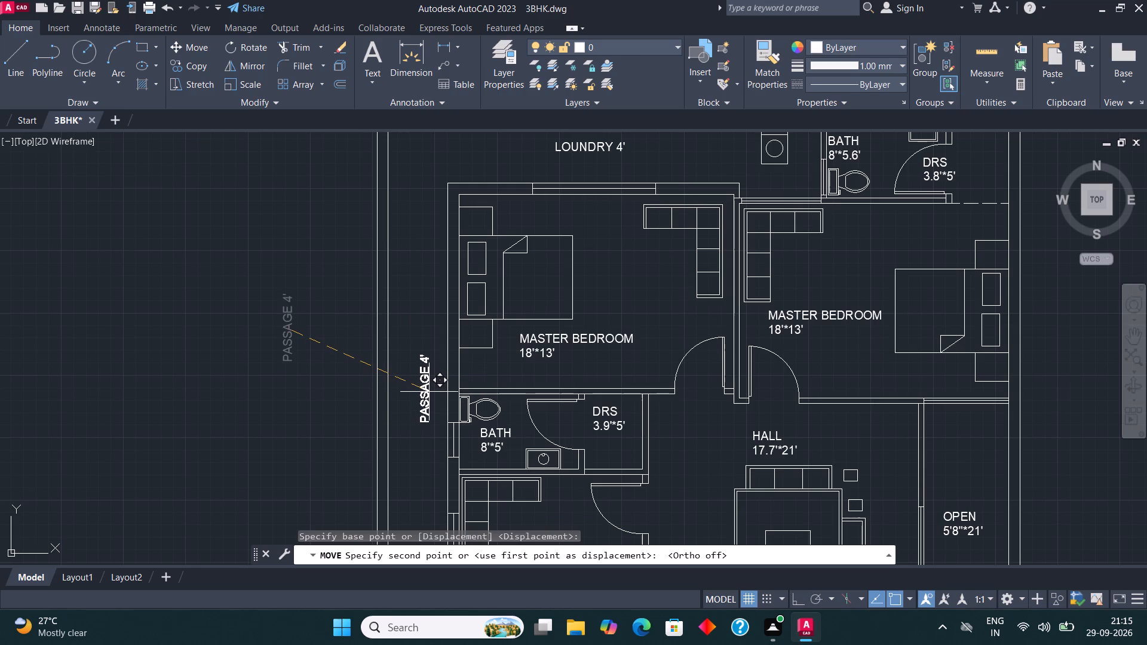
left_click(429, 385)
Dimension the plot's overall width between the outer corners of the top boundary wall, placing the dimension line above the plan.
scroll(283, 299, "down", 3)
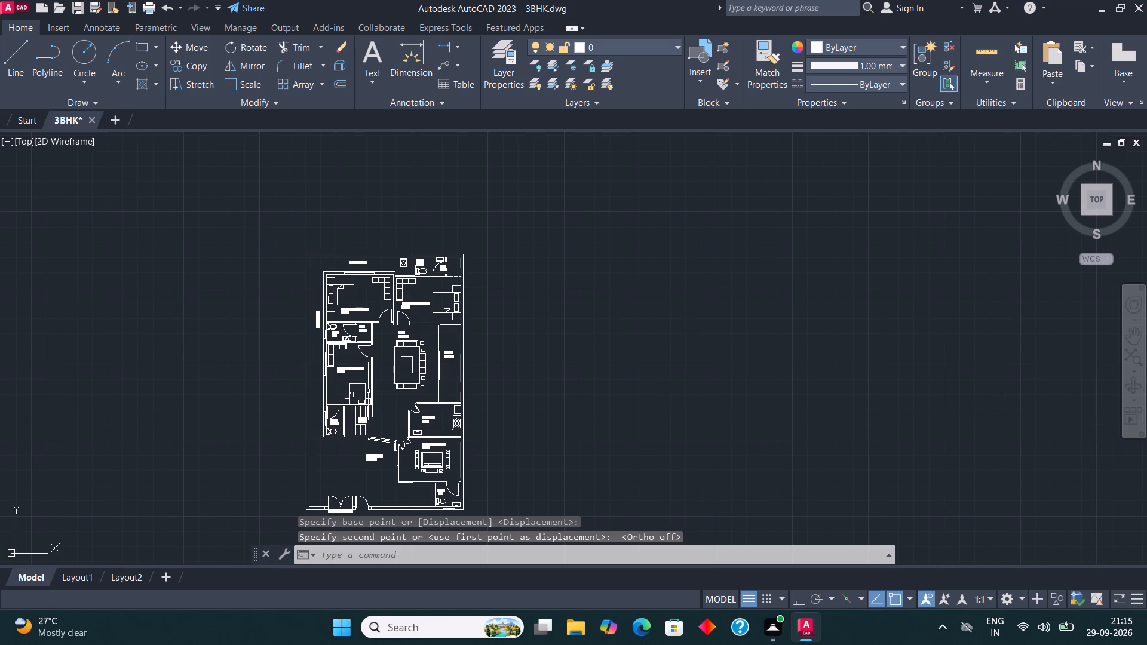
left_click(404, 57)
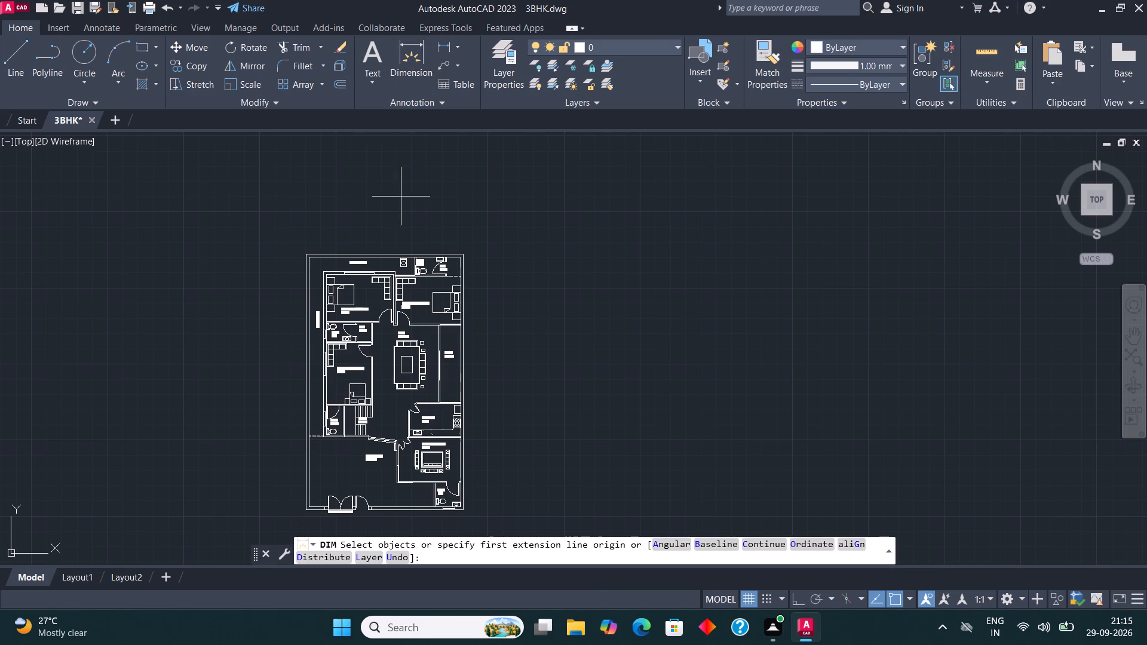
scroll(345, 228, "up", 1)
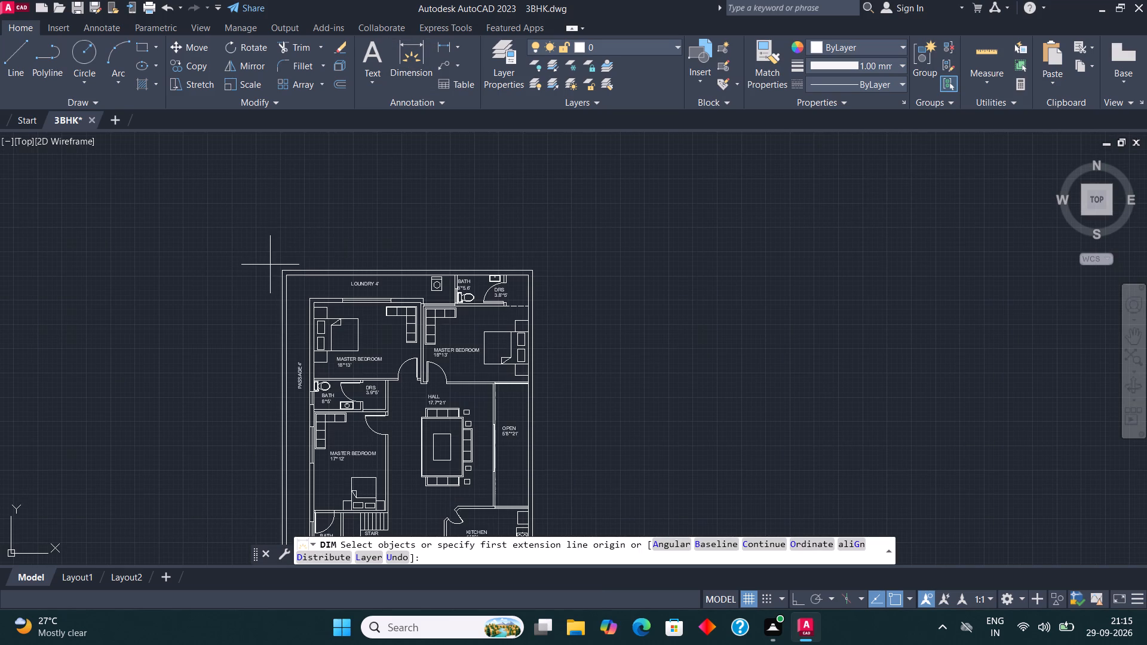
left_click(281, 268)
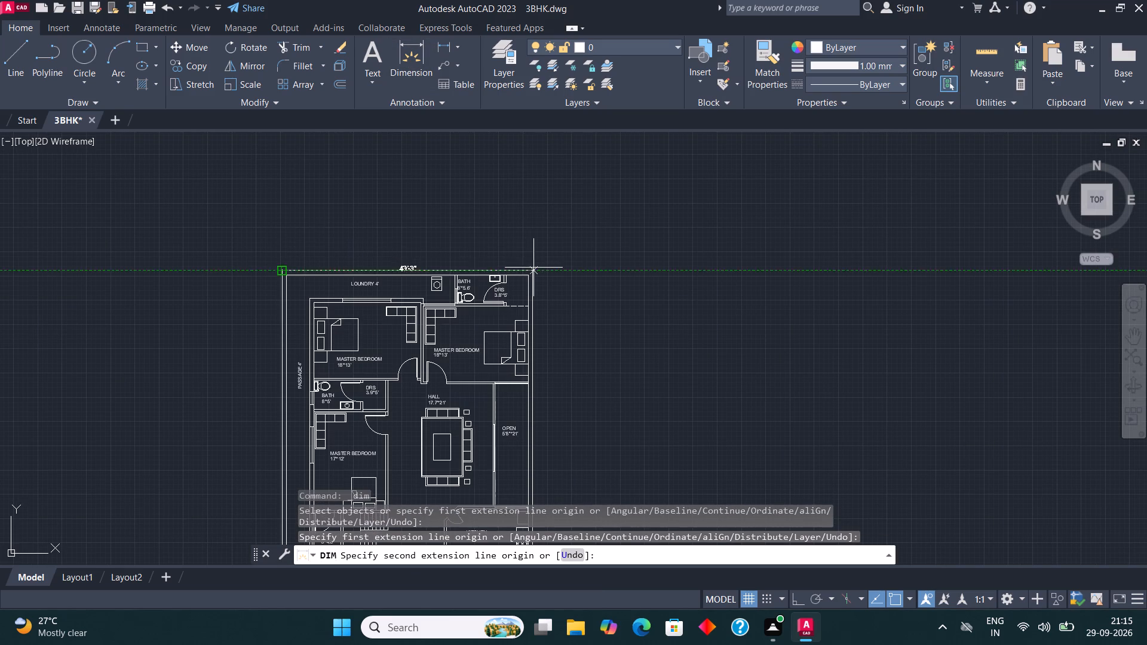
left_click(535, 269)
left_click(525, 234)
Dimension the plot's overall length between the right boundary wall's outer corners, placing the dimension line outside the right wall.
left_click(413, 62)
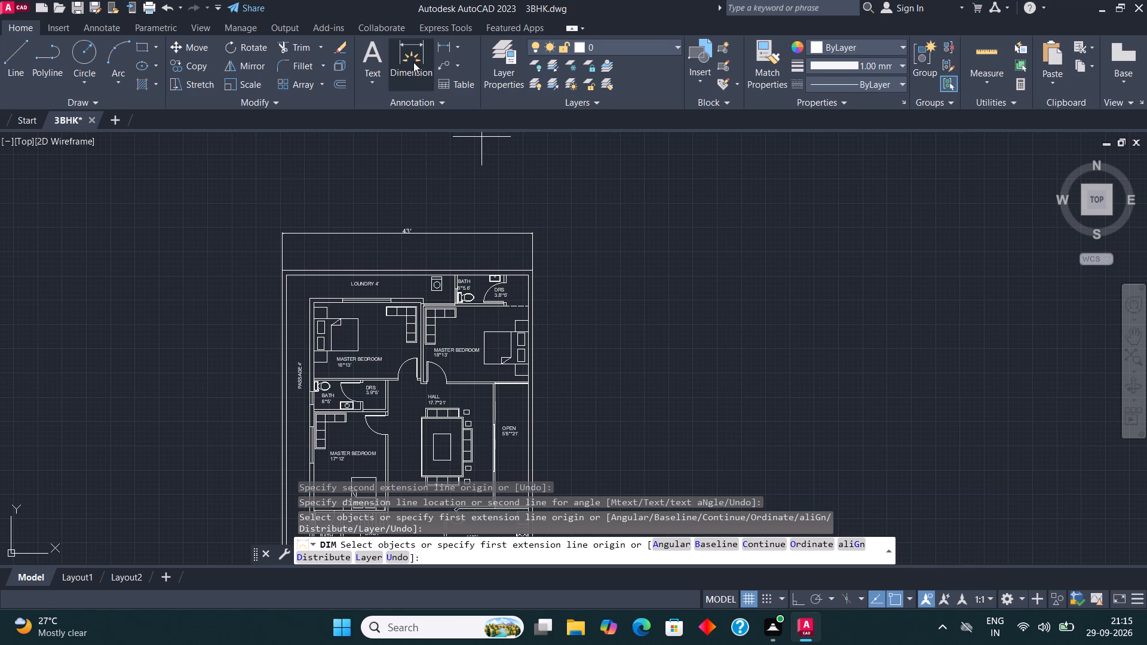
left_click(535, 271)
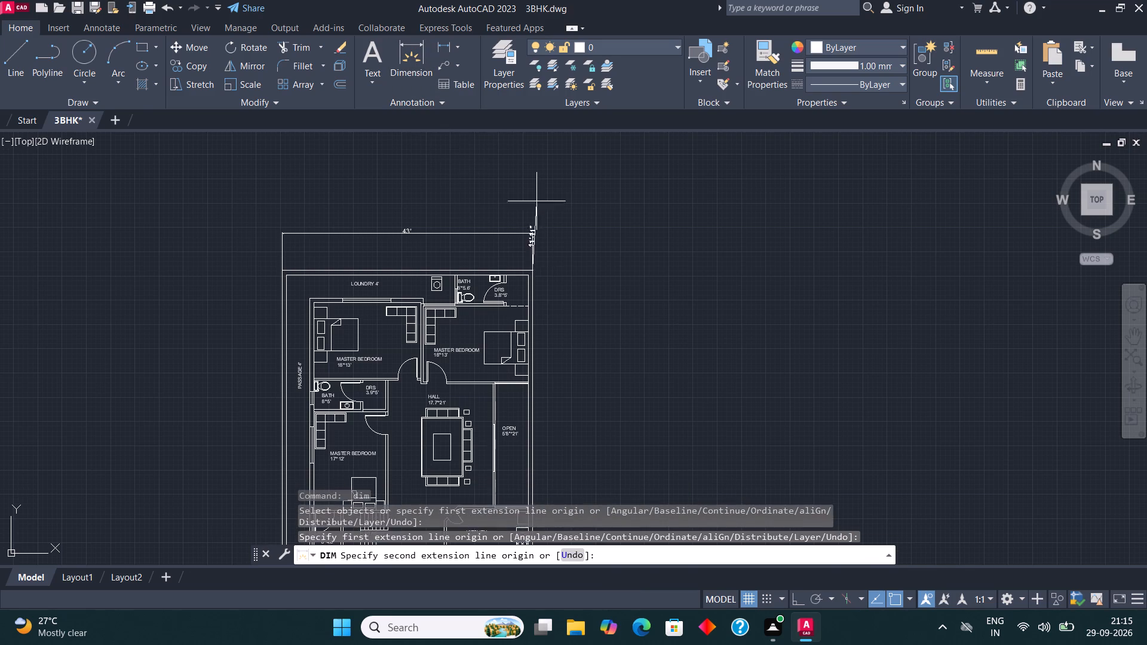
scroll(535, 199, "down", 2)
scroll(533, 409, "up", 3)
left_click(529, 322)
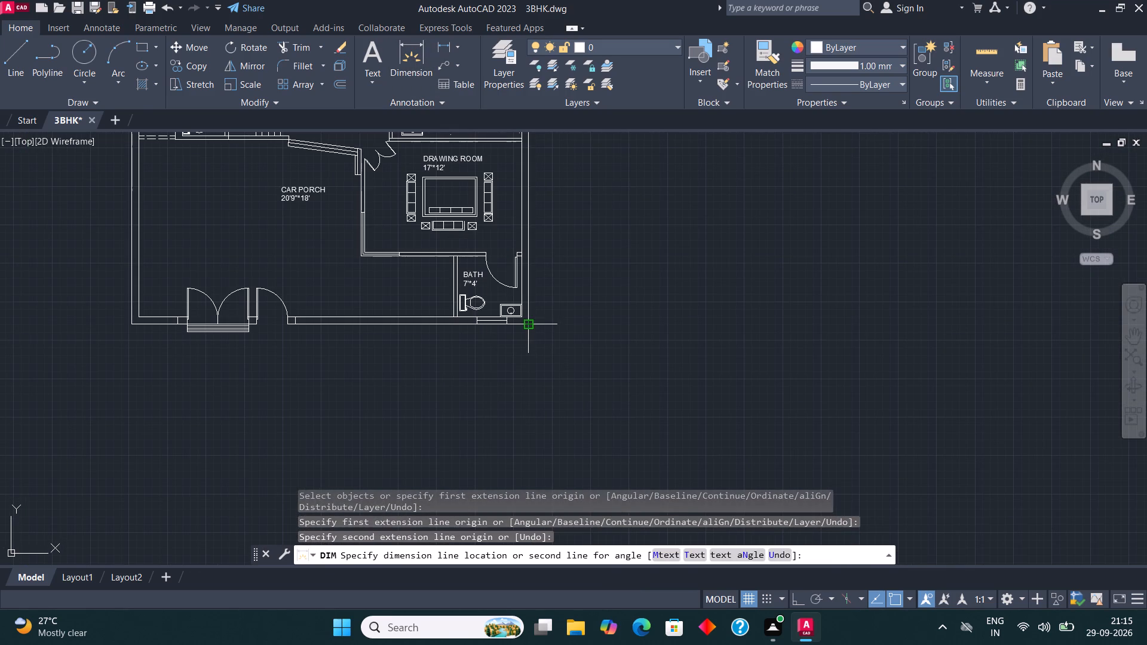
scroll(529, 337, "down", 2)
left_click(551, 315)
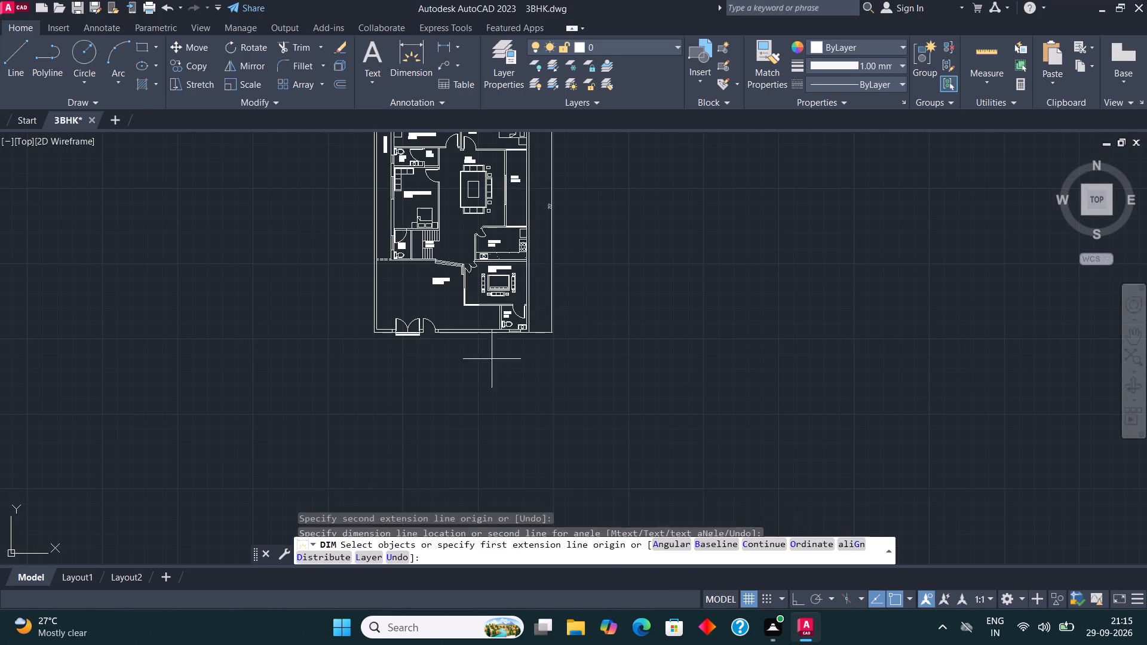
scroll(428, 385, "down", 2)
scroll(443, 289, "up", 2)
key("space")
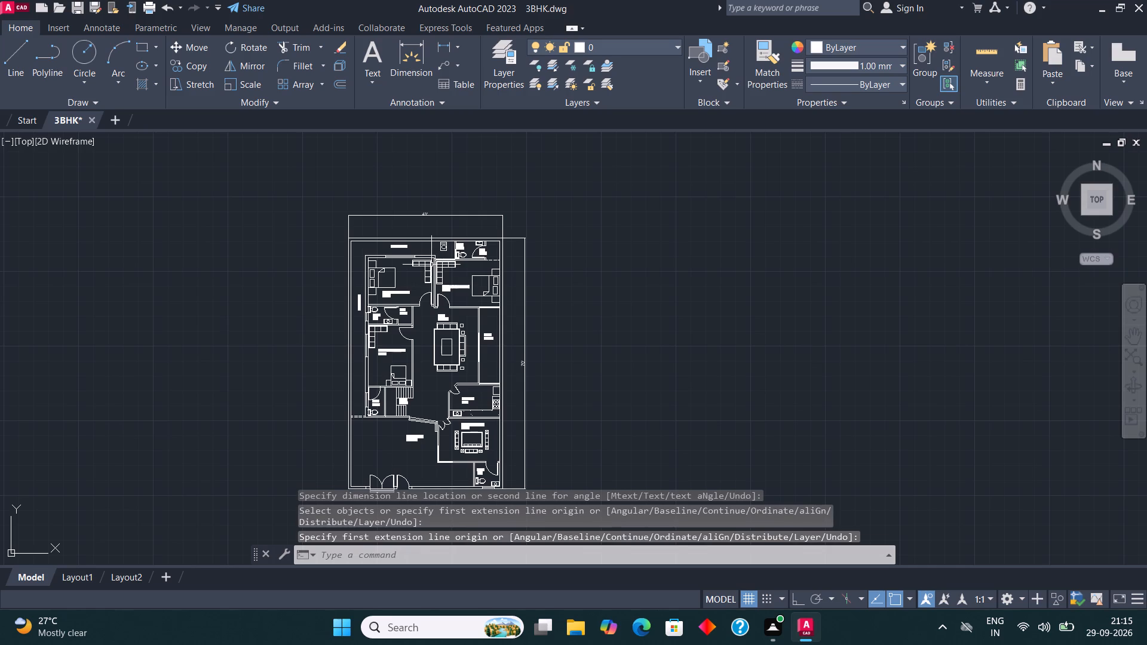
key("Escape")
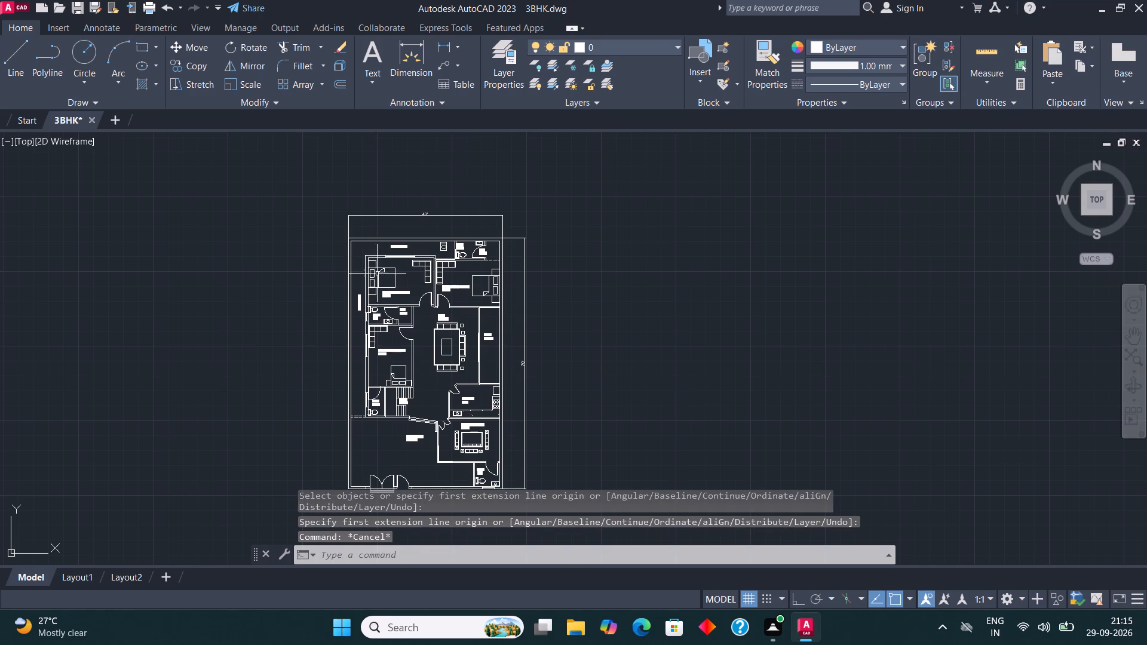
Create a new layer named "TEXT" and set its colour to green index 104.
scroll(376, 303, "down", 1)
scroll(383, 230, "up", 2)
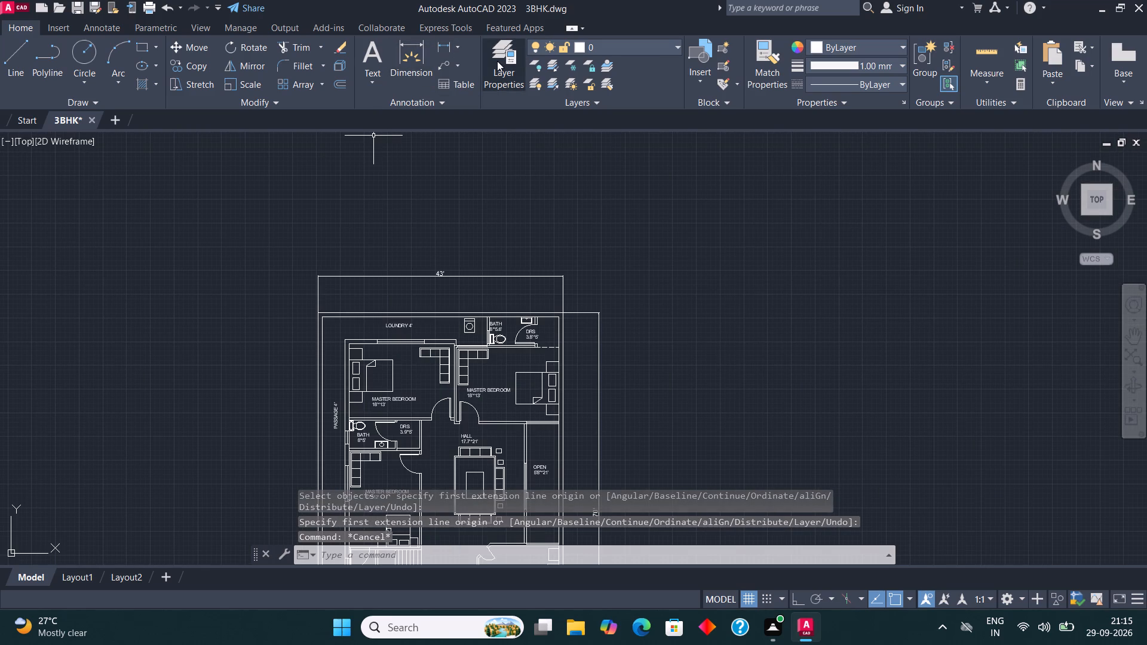
left_click(499, 59)
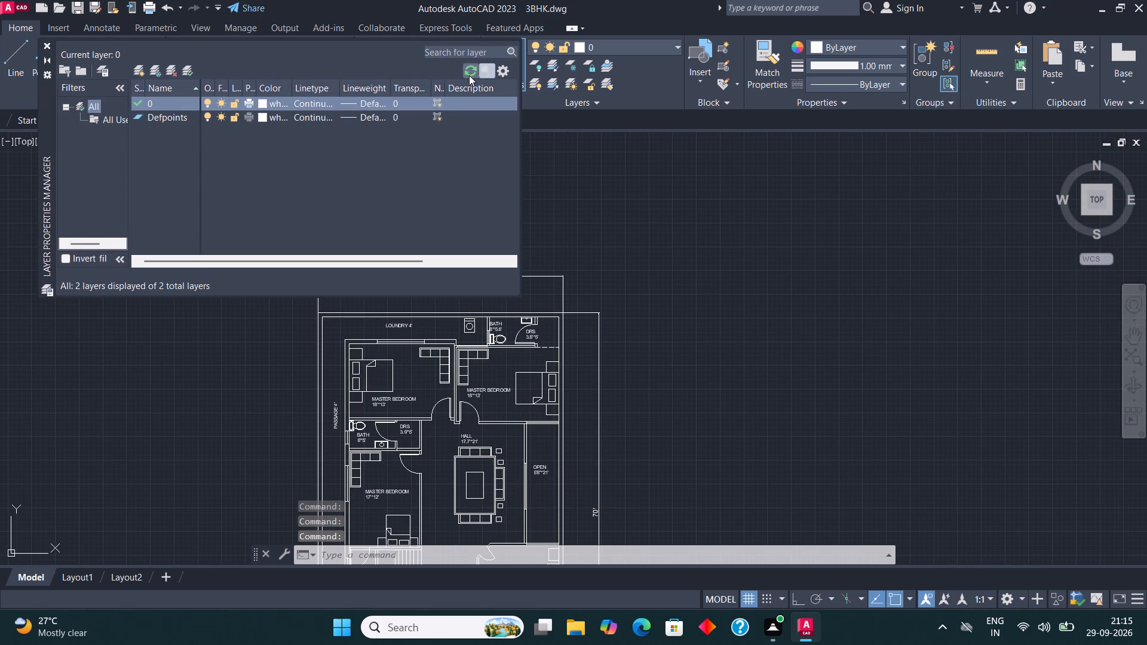
left_click(133, 70)
type("TE")
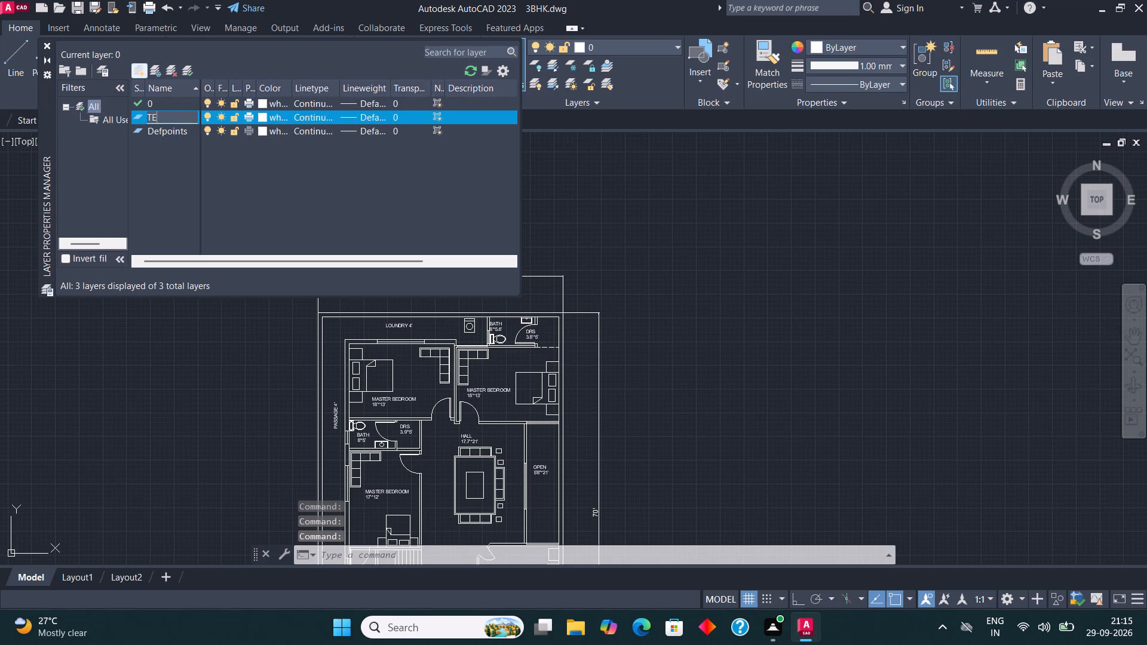
type("XT")
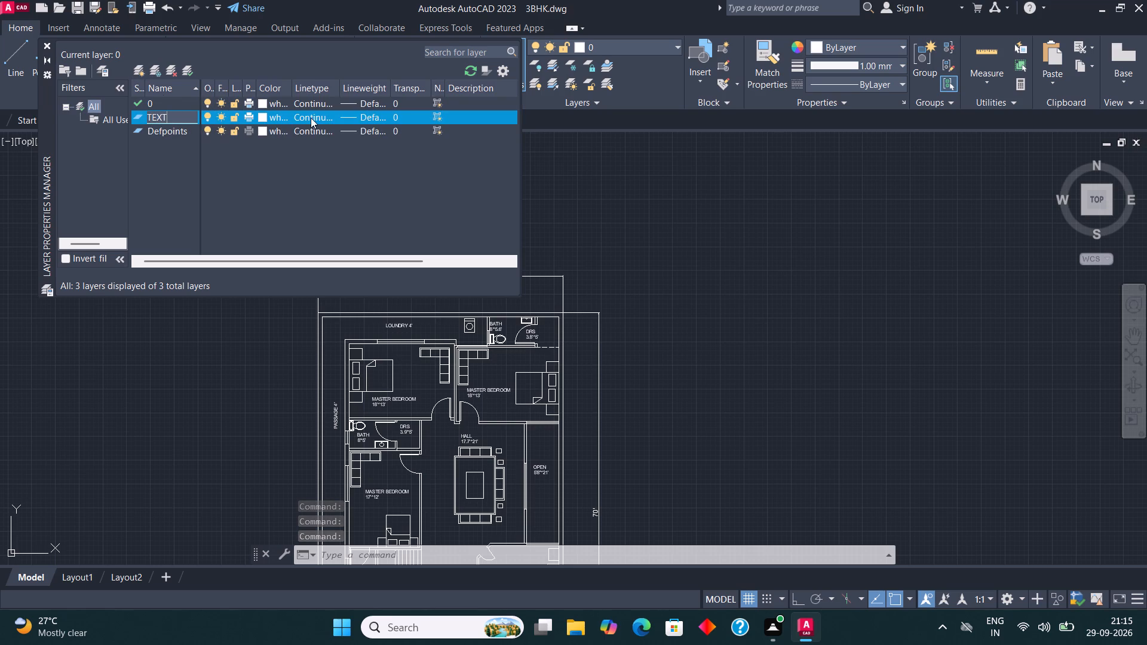
left_click(261, 119)
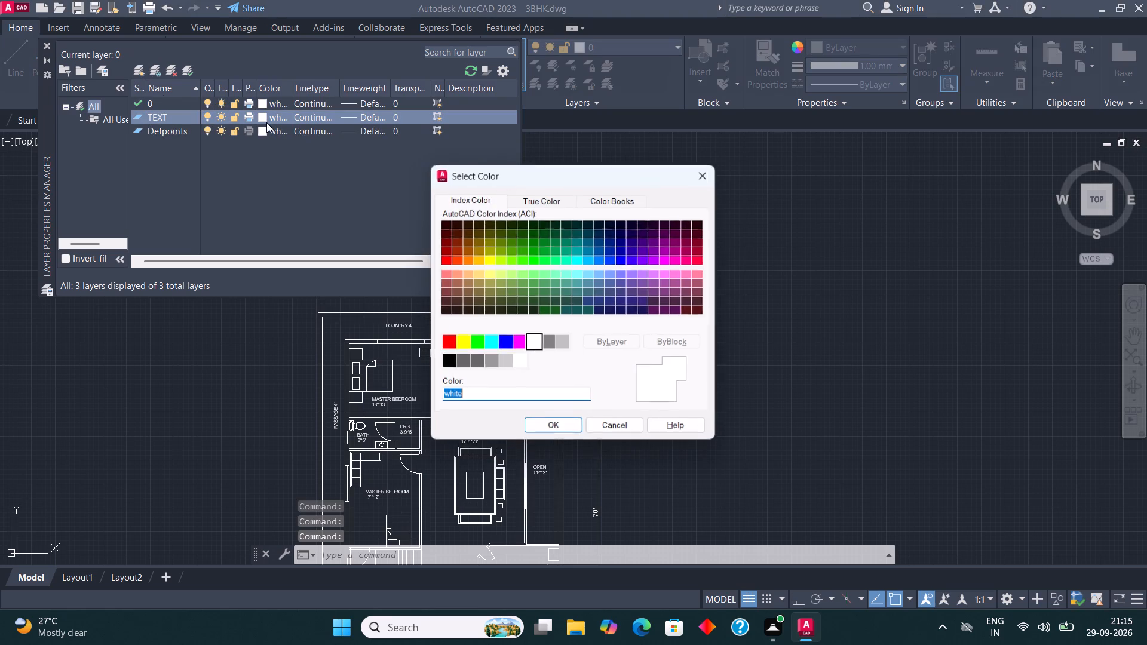
left_click(533, 251)
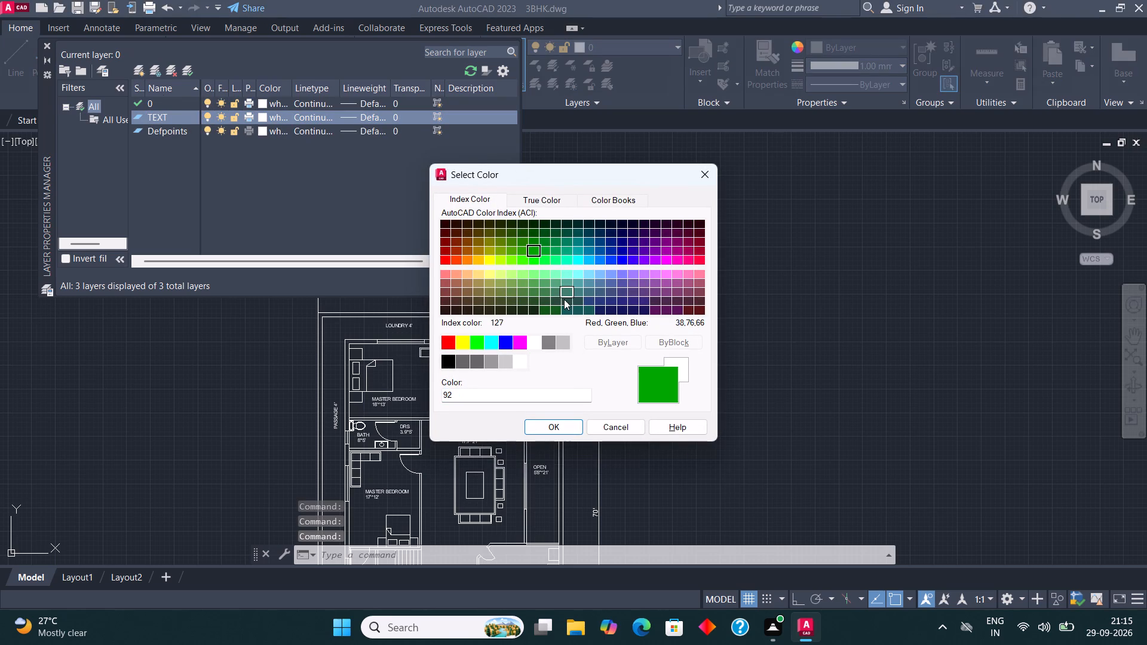
left_click(544, 244)
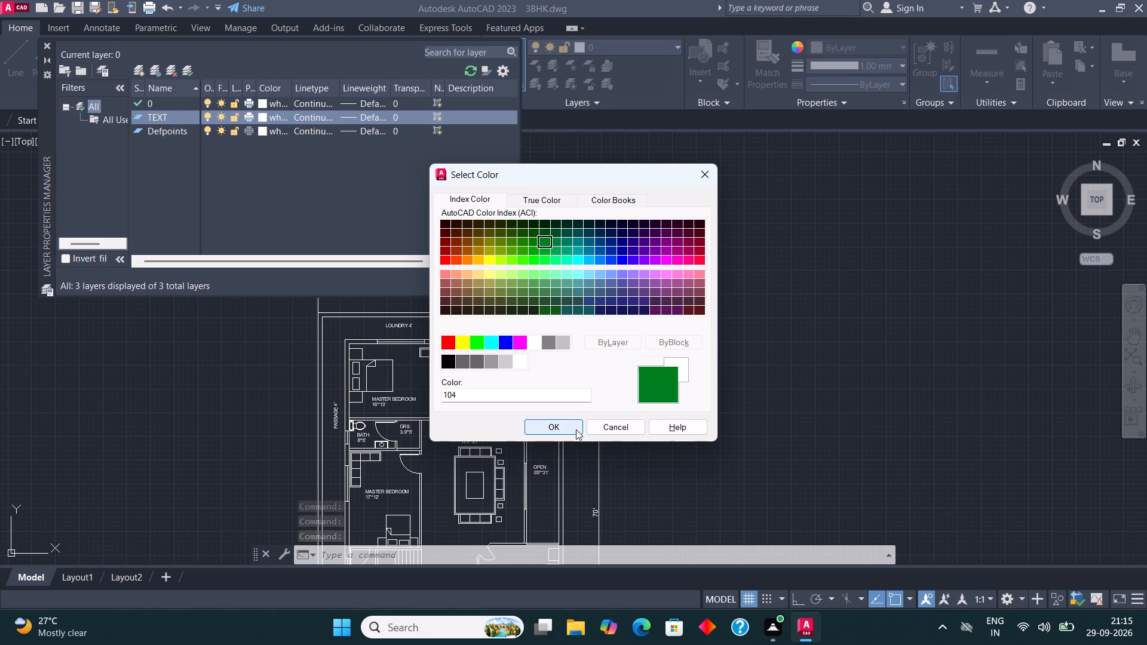
left_click(566, 429)
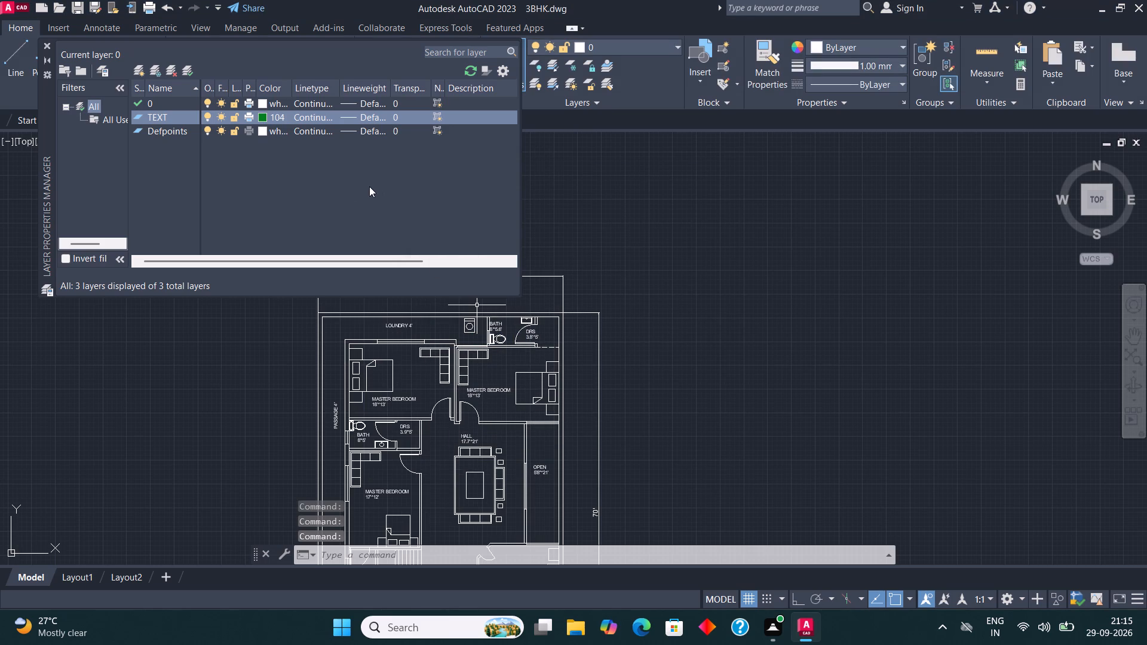
Create a new layer named "WINDOW", set its colour to index 52, and close the layer manager.
left_click(142, 65)
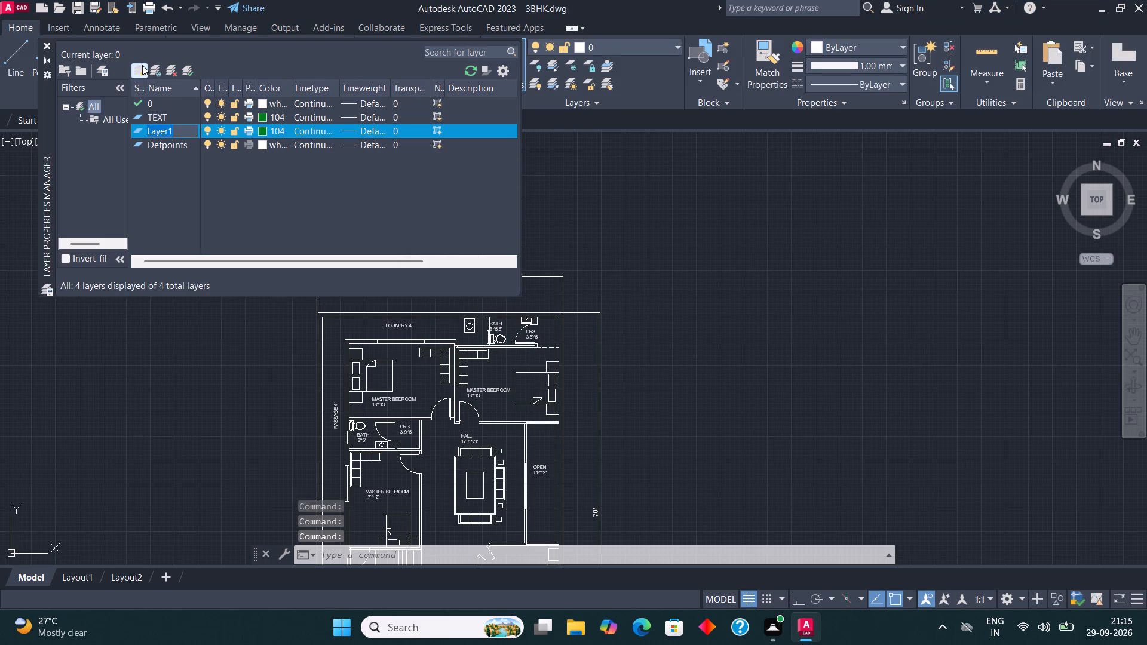
key("w")
type("INDOW")
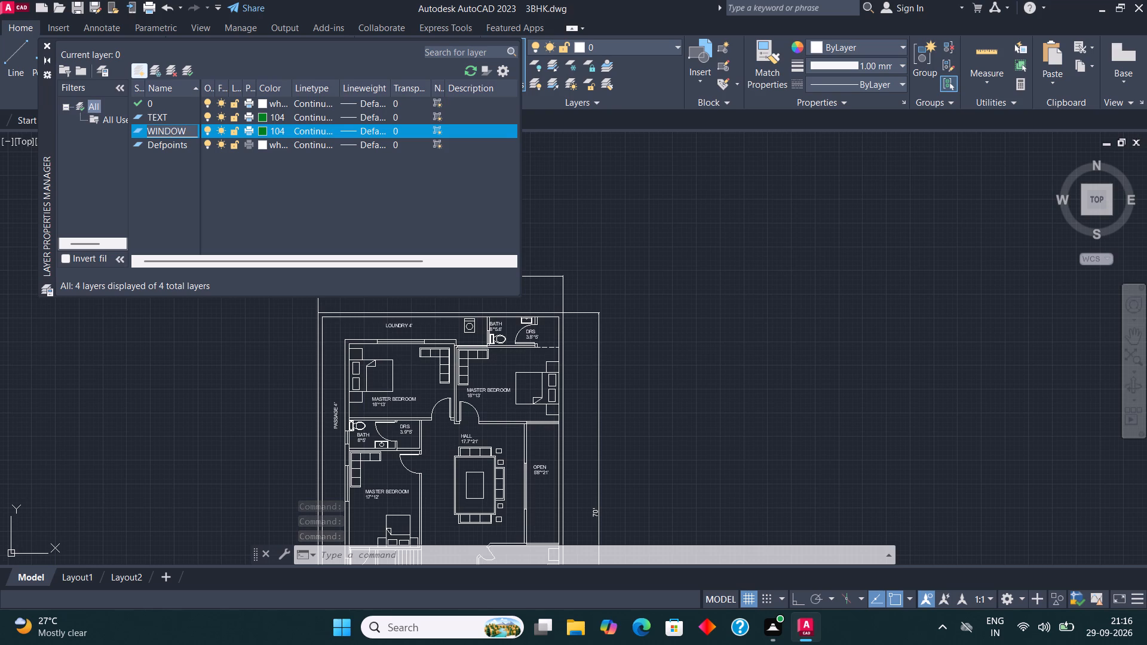
left_click(260, 131)
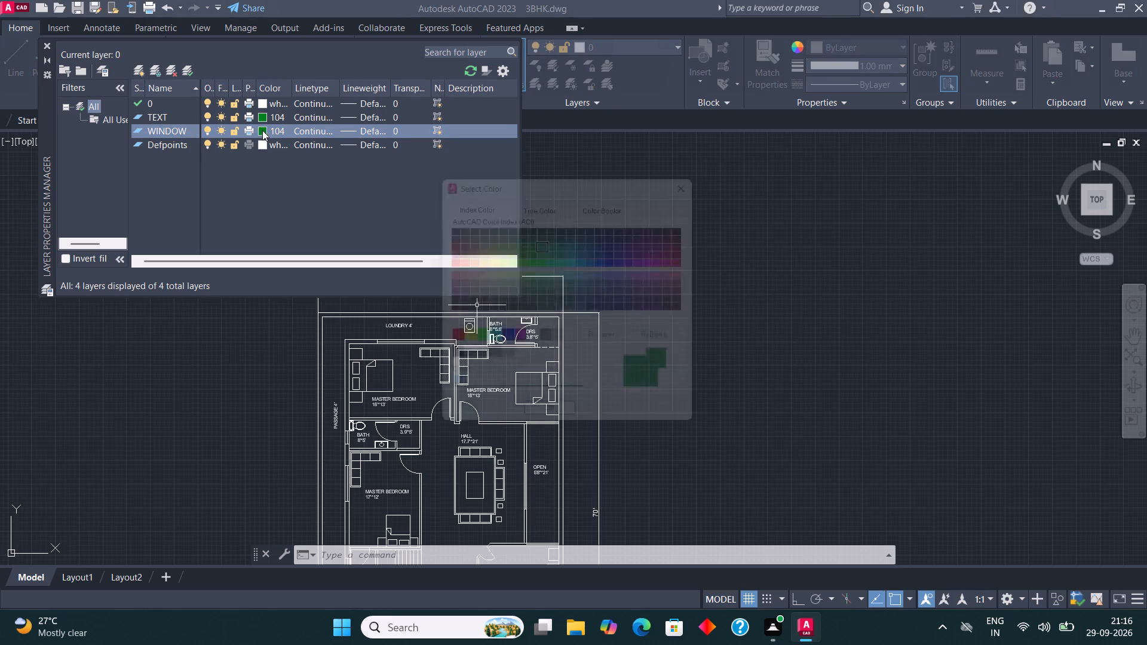
left_click(490, 255)
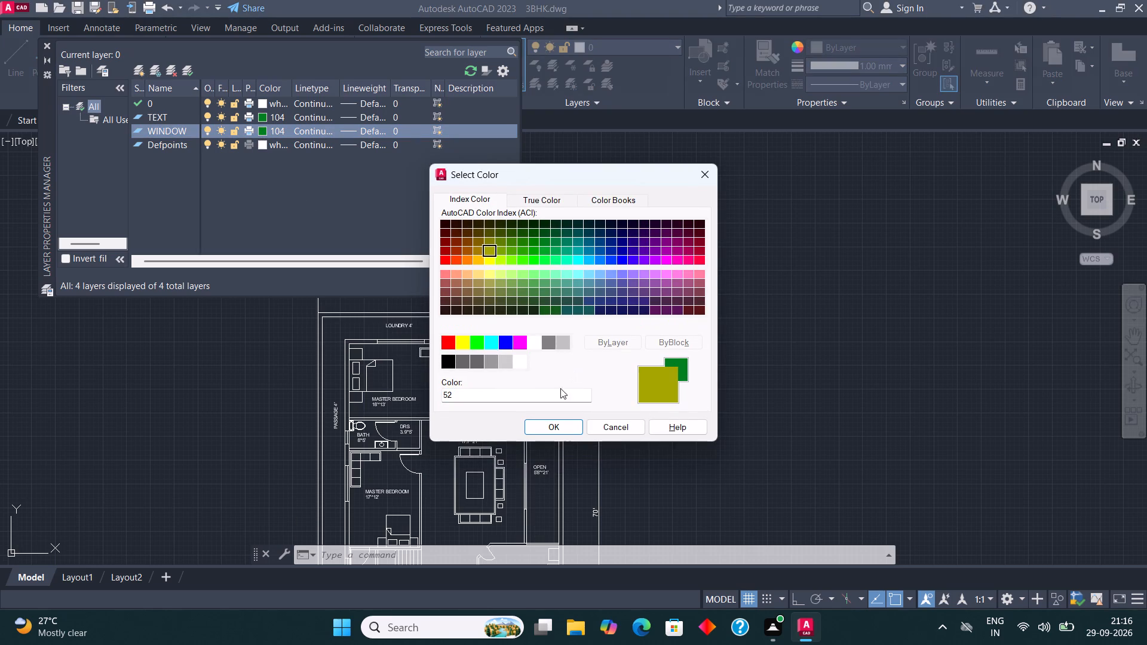
left_click(548, 432)
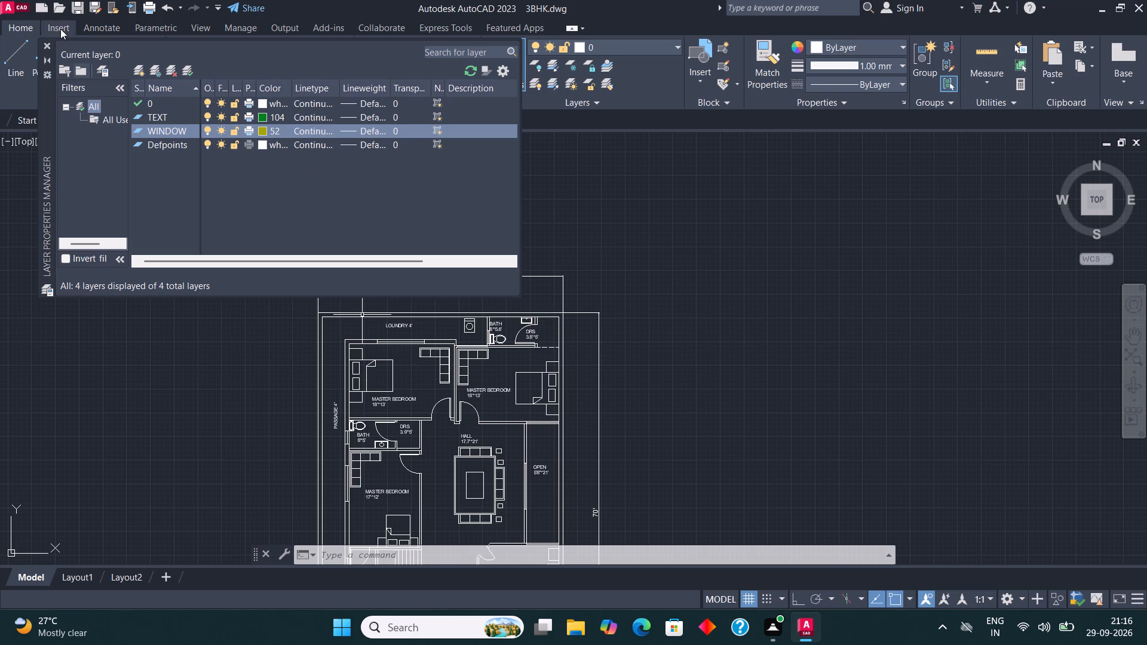
left_click(51, 46)
Select all text labels similar to the "LOUNDRY 4'" label and assign them to the TEXT layer.
scroll(420, 317, "up", 1)
left_click(387, 329)
right_click(387, 329)
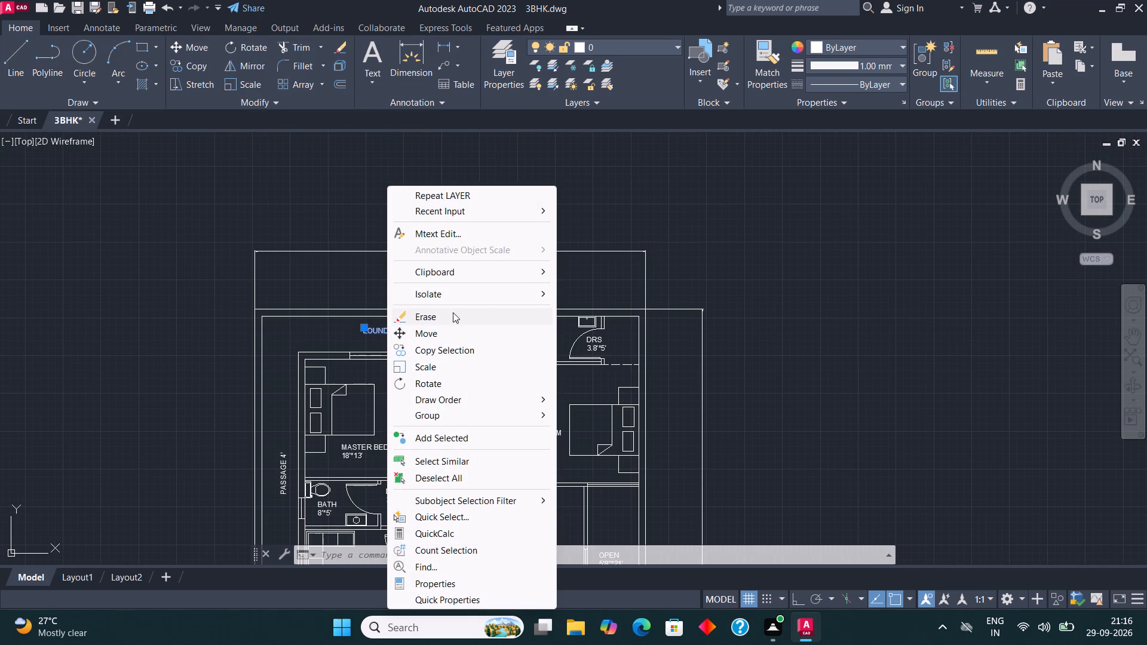
left_click(446, 461)
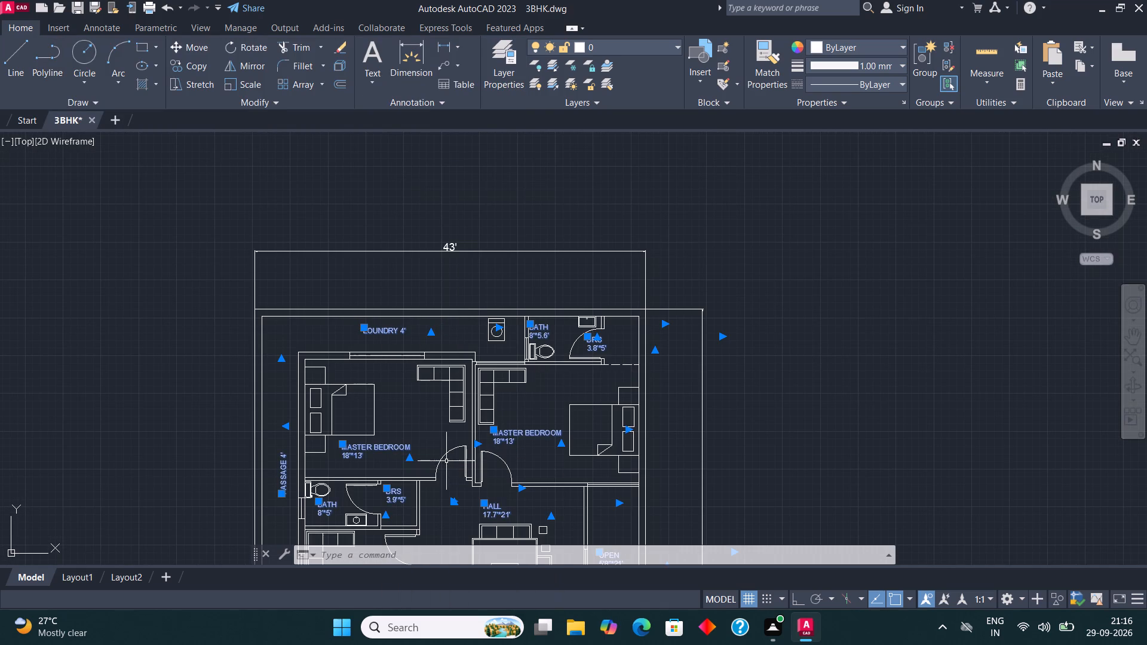
left_click(598, 42)
left_click(597, 102)
key("space")
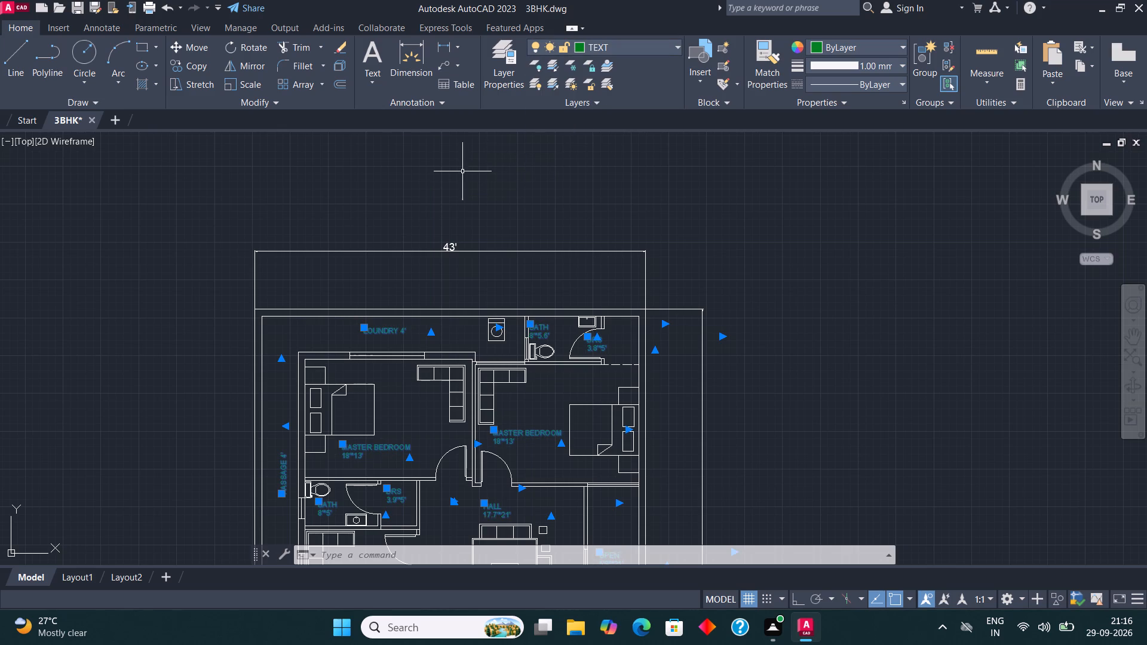
key("Escape")
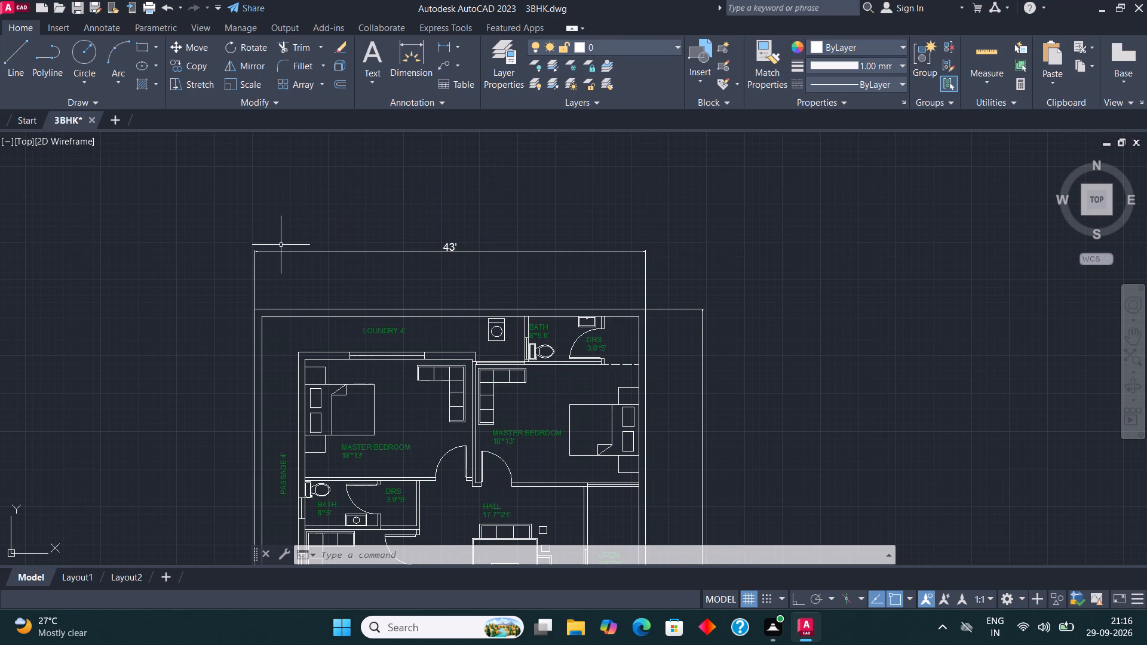
Assign the window in the wall between the laundry and the 18'*13' master bedroom to the WINDOW layer.
scroll(354, 250, "down", 2)
scroll(389, 293, "up", 2)
scroll(360, 339, "up", 1)
left_click(252, 325)
left_click(400, 292)
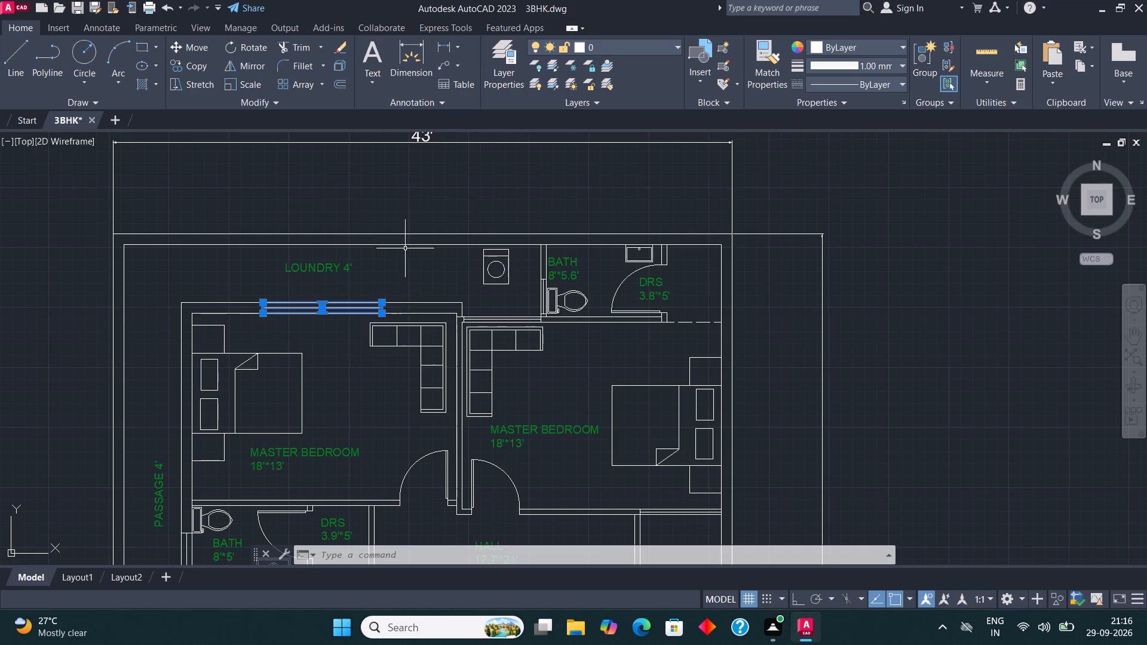
left_click(598, 46)
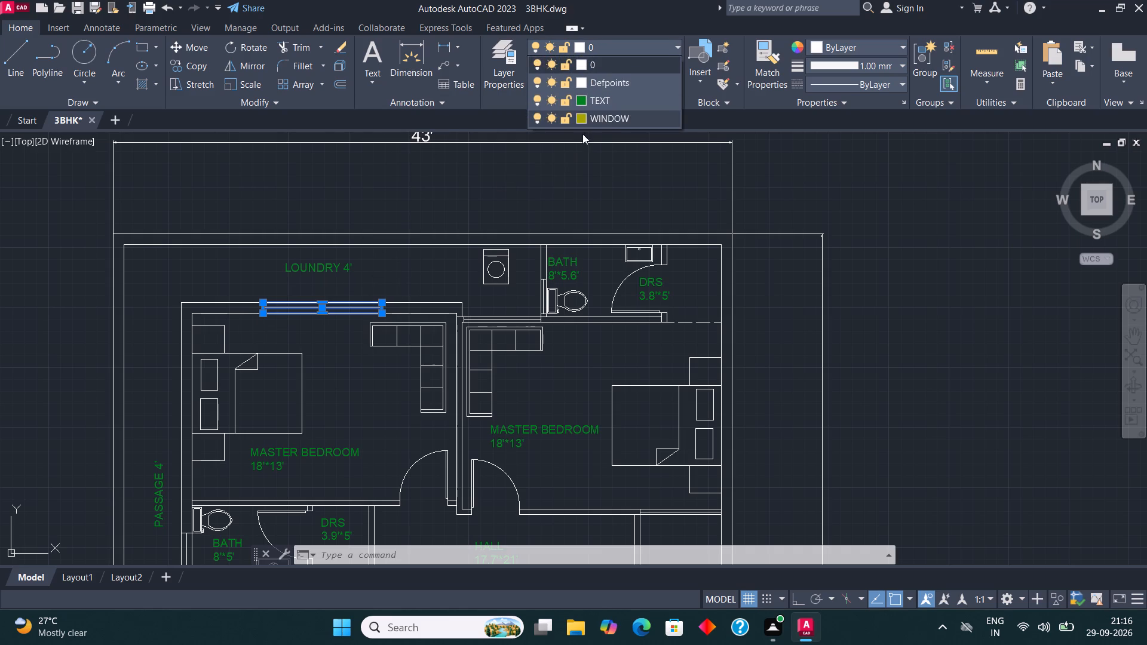
left_click(609, 117)
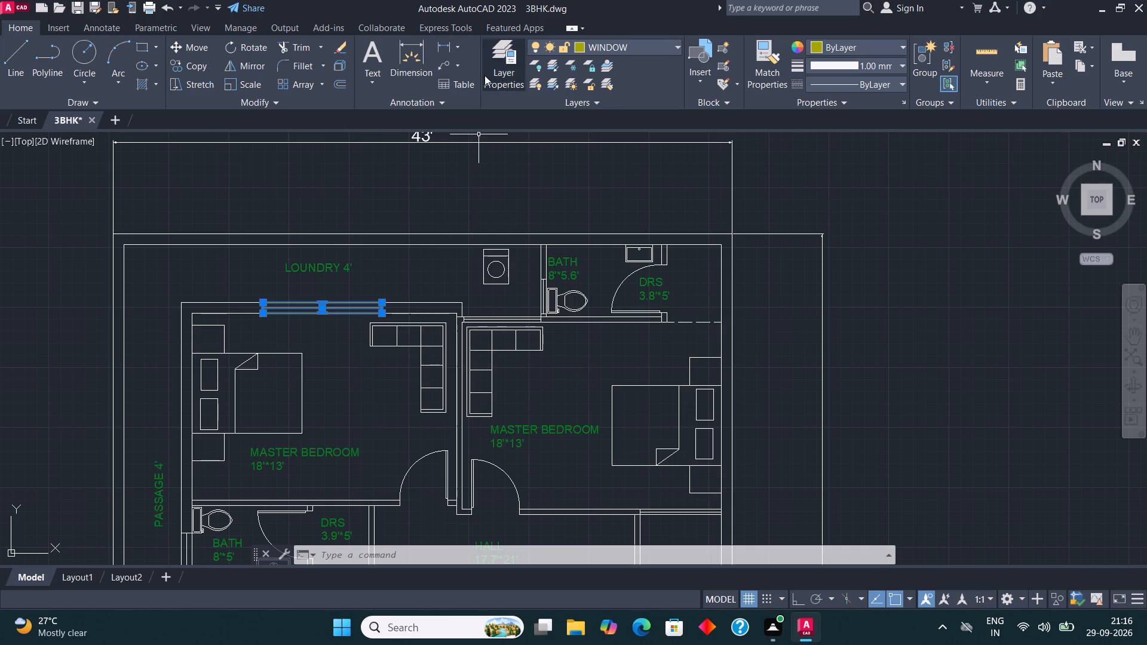
Assign the window in the 8'*5.6' bath's wall beside the toilet to the WINDOW layer.
scroll(541, 294, "up", 3)
left_click(520, 358)
left_click(562, 200)
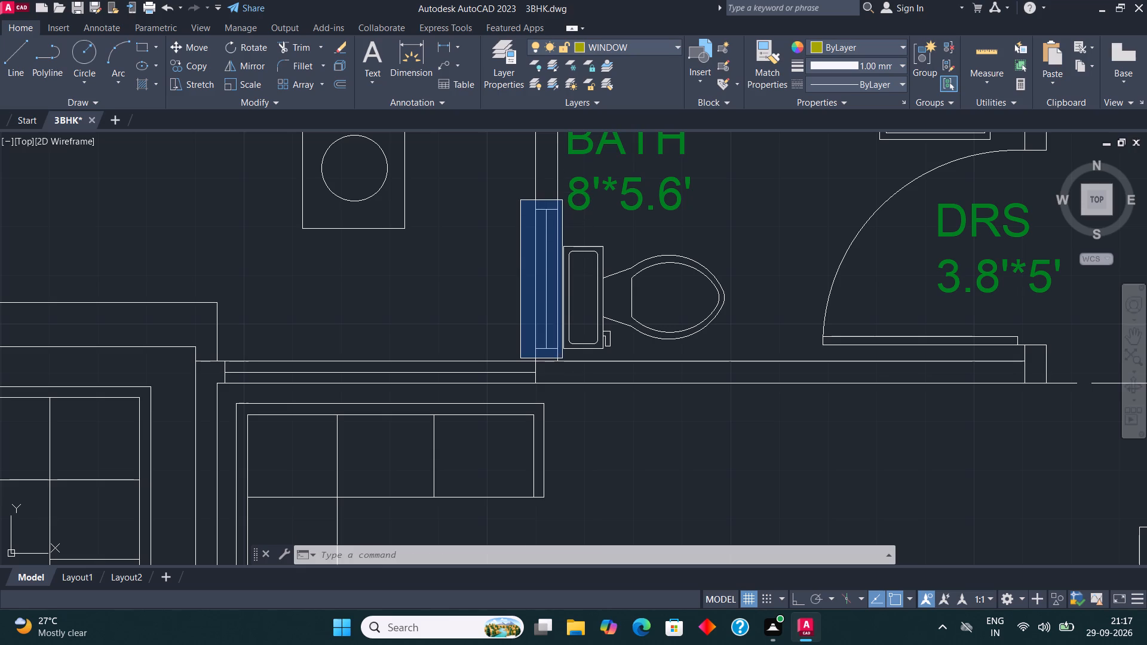
left_click(591, 44)
left_click(602, 121)
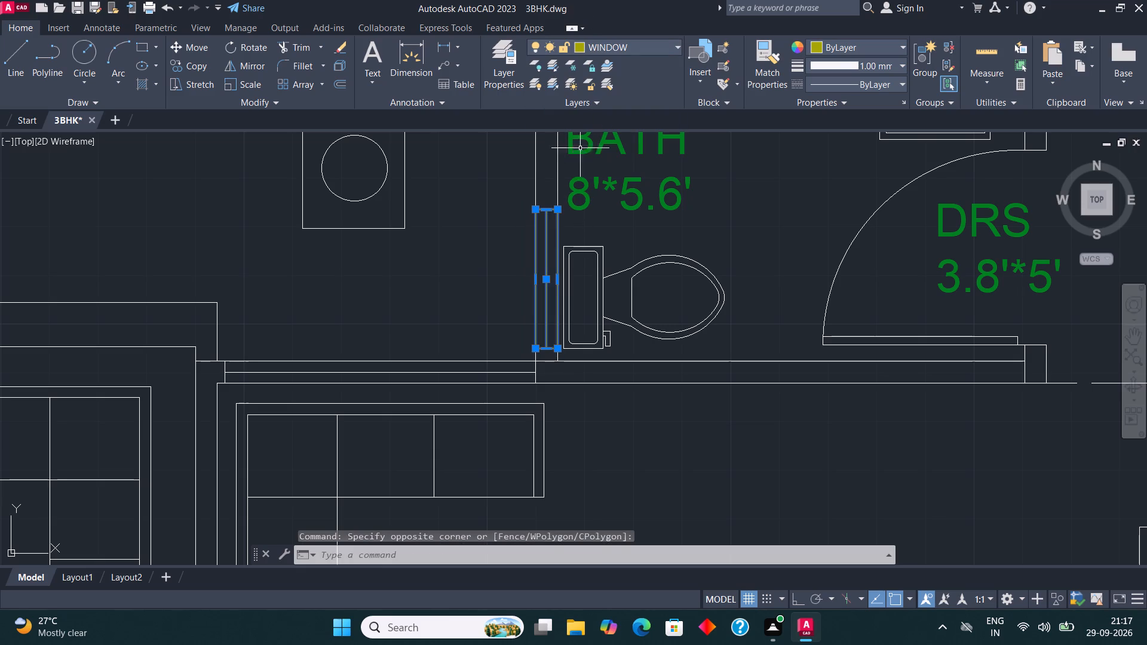
key("Escape")
Assign the passage-side windows of the 8'*5' bath, the 17'*12' master bedroom and the 8'*4.6' bath to the WINDOW layer.
scroll(502, 219, "down", 2)
scroll(606, 207, "down", 2)
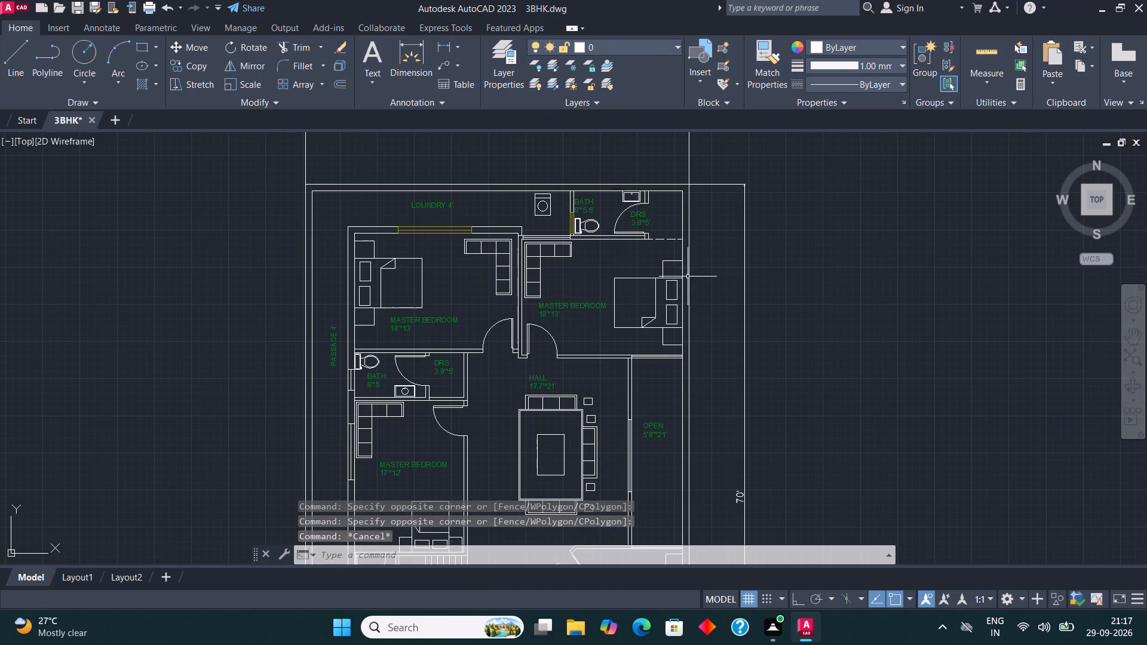
scroll(357, 398, "up", 3)
scroll(278, 373, "up", 2)
left_click(305, 388)
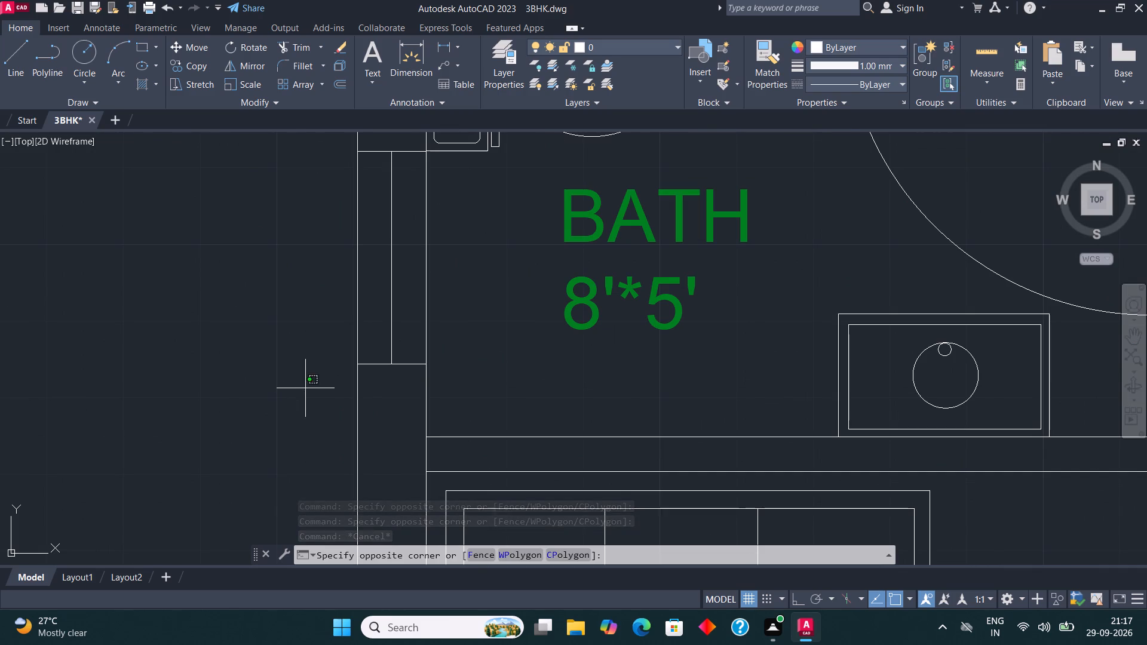
scroll(349, 318, "down", 1)
left_click(407, 206)
scroll(471, 203, "down", 2)
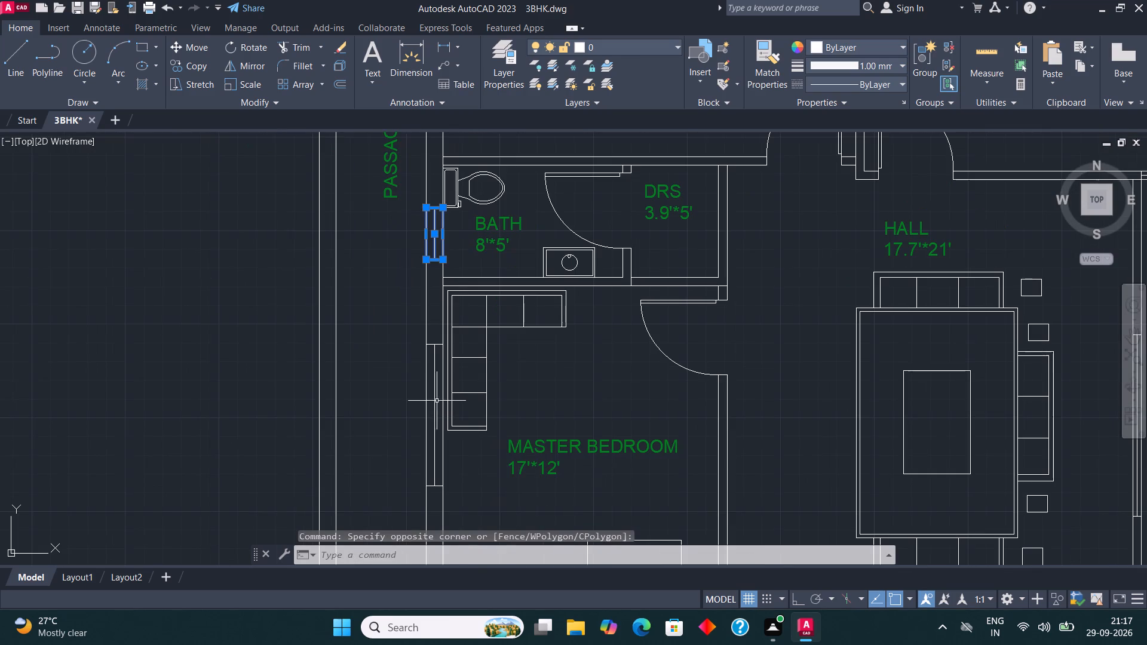
left_click(416, 496)
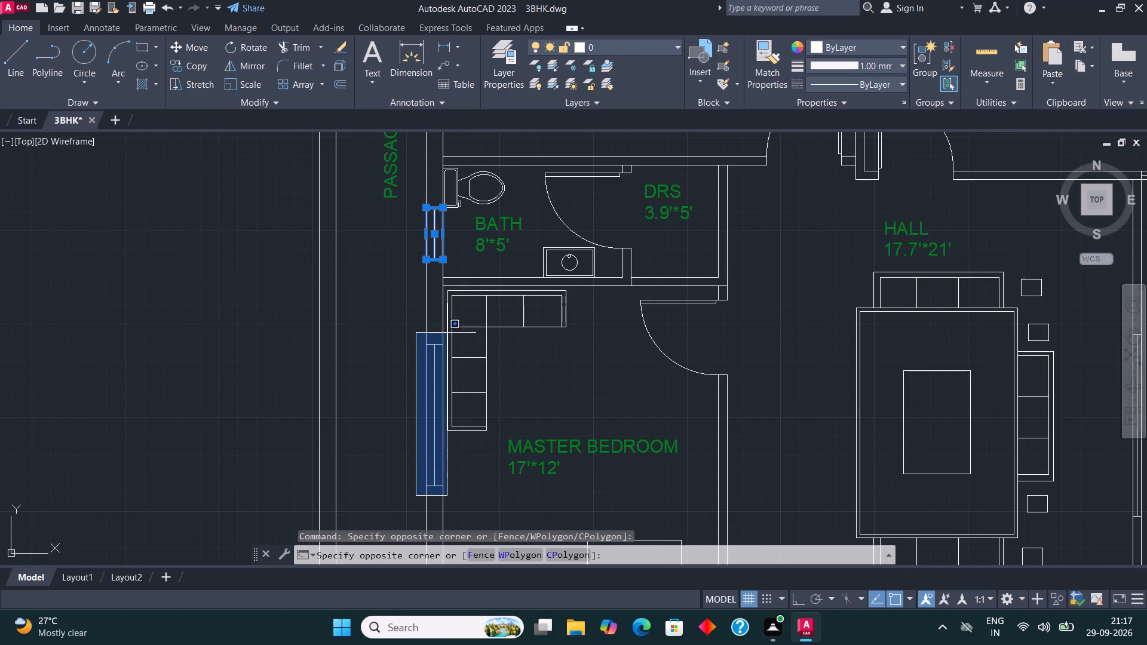
left_click(447, 333)
scroll(511, 237, "down", 3)
scroll(499, 389, "up", 5)
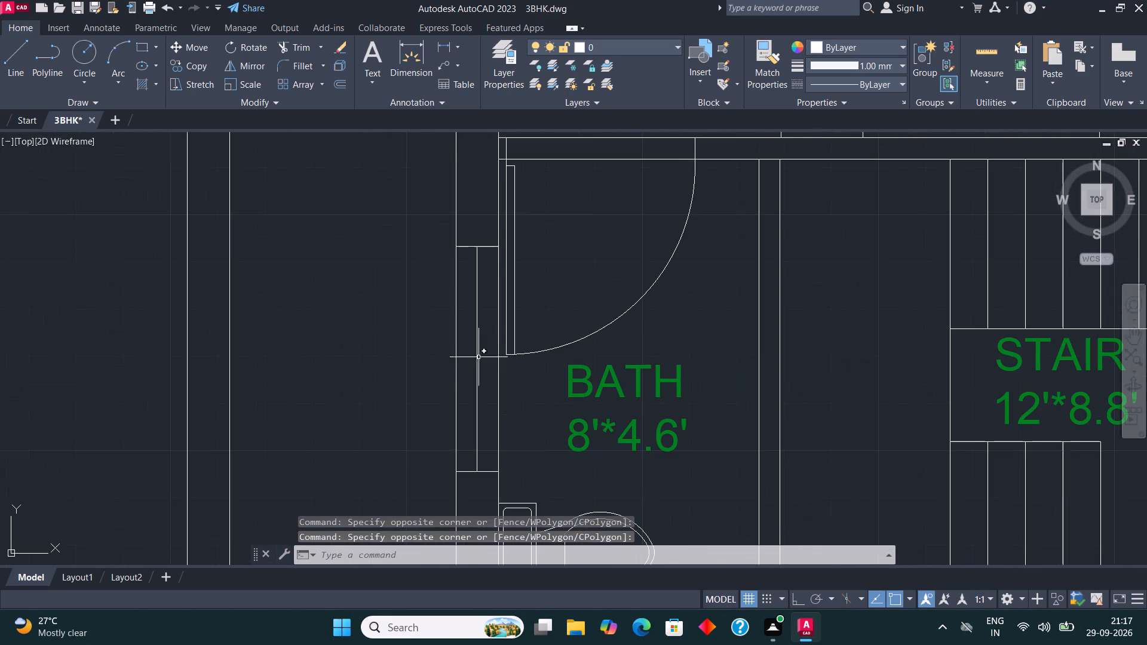
left_click(449, 486)
left_click(507, 243)
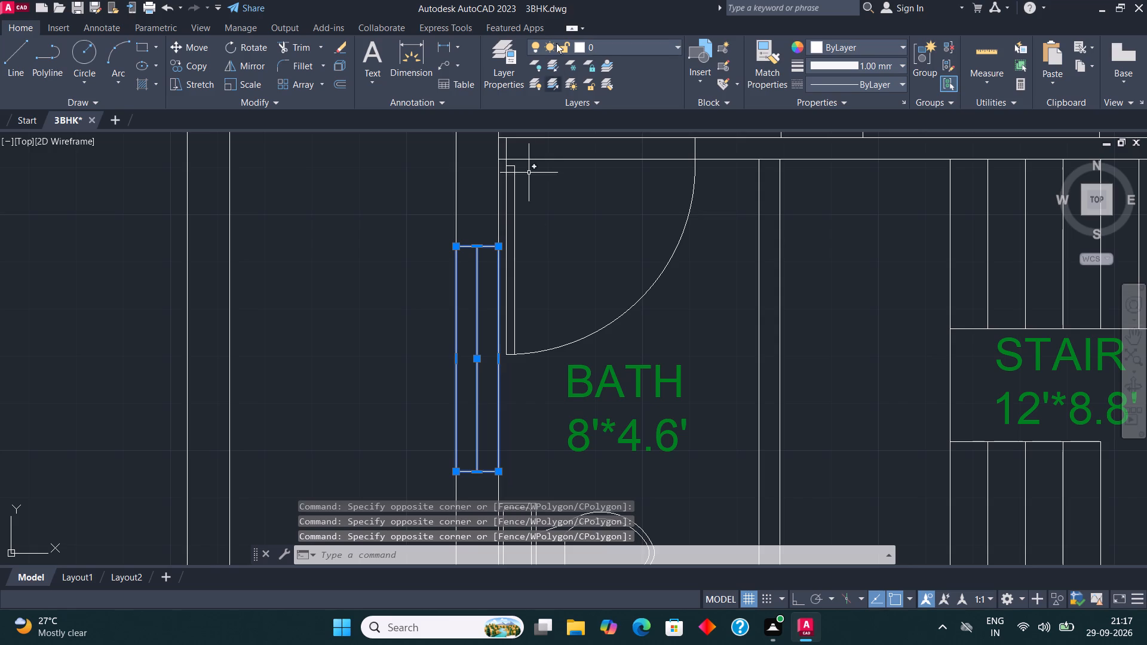
left_click(590, 53)
left_click(612, 118)
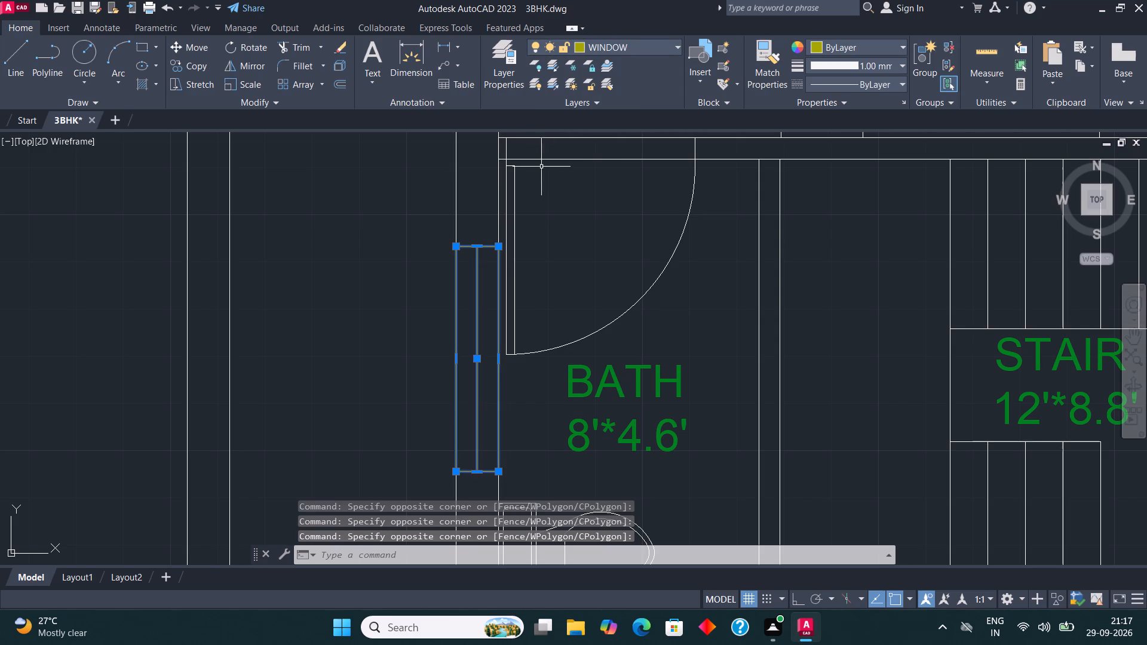
key("Escape")
Assign the drawing room's corner windows facing the car porch and the 7'*4' bath's outer-wall window to the WINDOW layer.
scroll(430, 267, "down", 2)
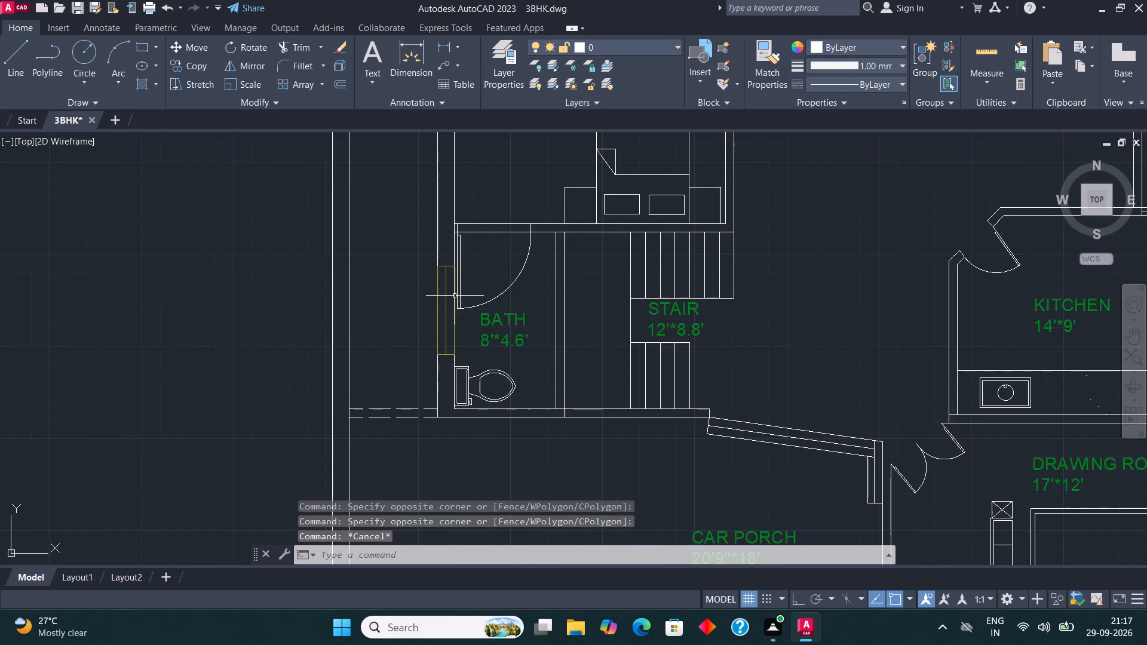
scroll(444, 314, "down", 1)
scroll(549, 395, "down", 1)
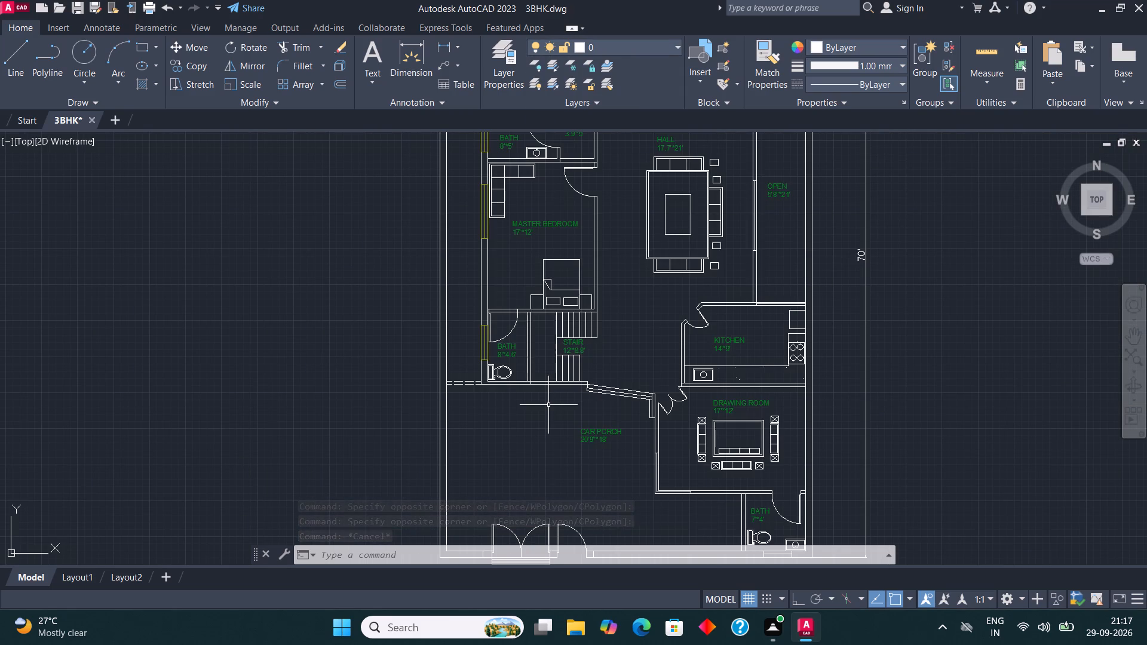
scroll(504, 354, "down", 1)
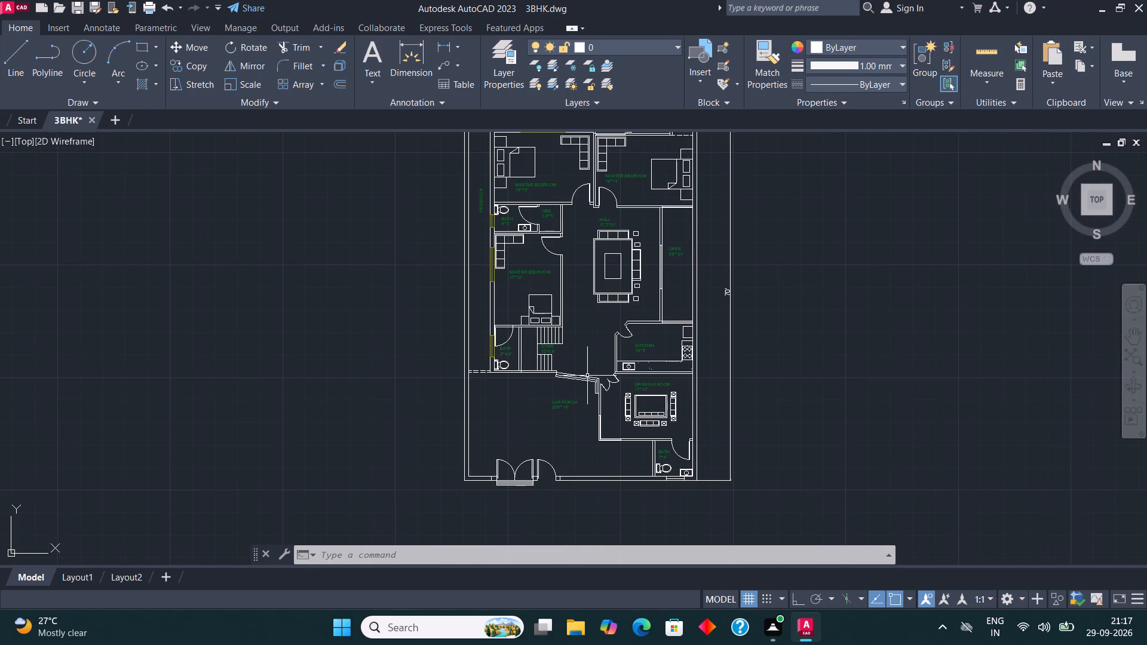
scroll(599, 380, "up", 1)
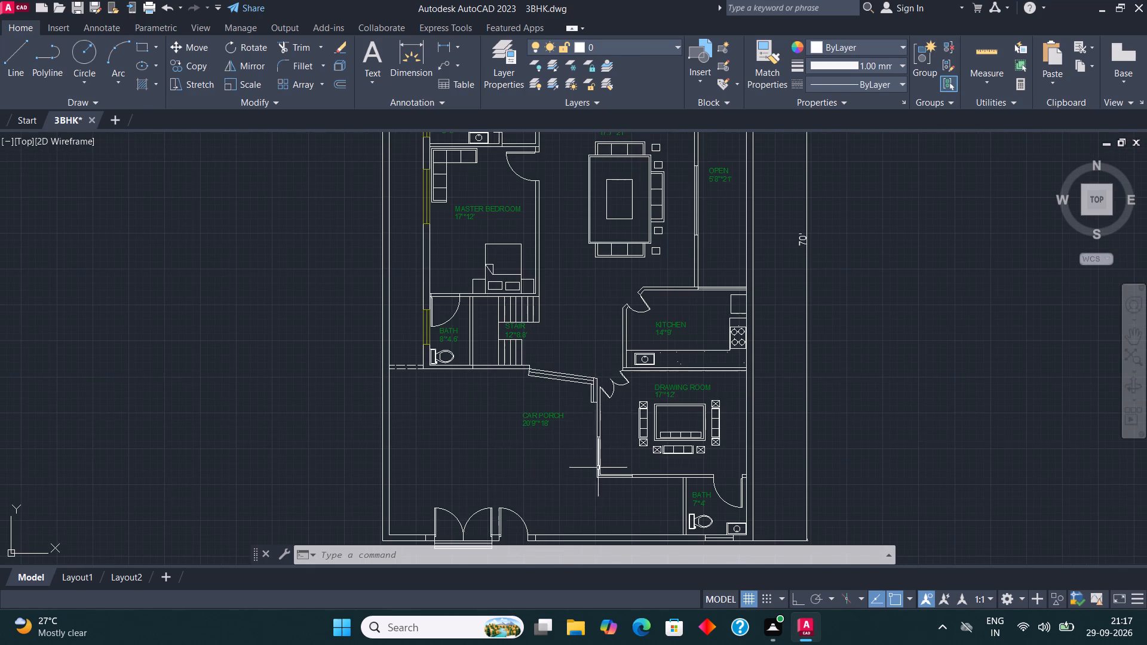
scroll(597, 474, "up", 2)
left_click(565, 502)
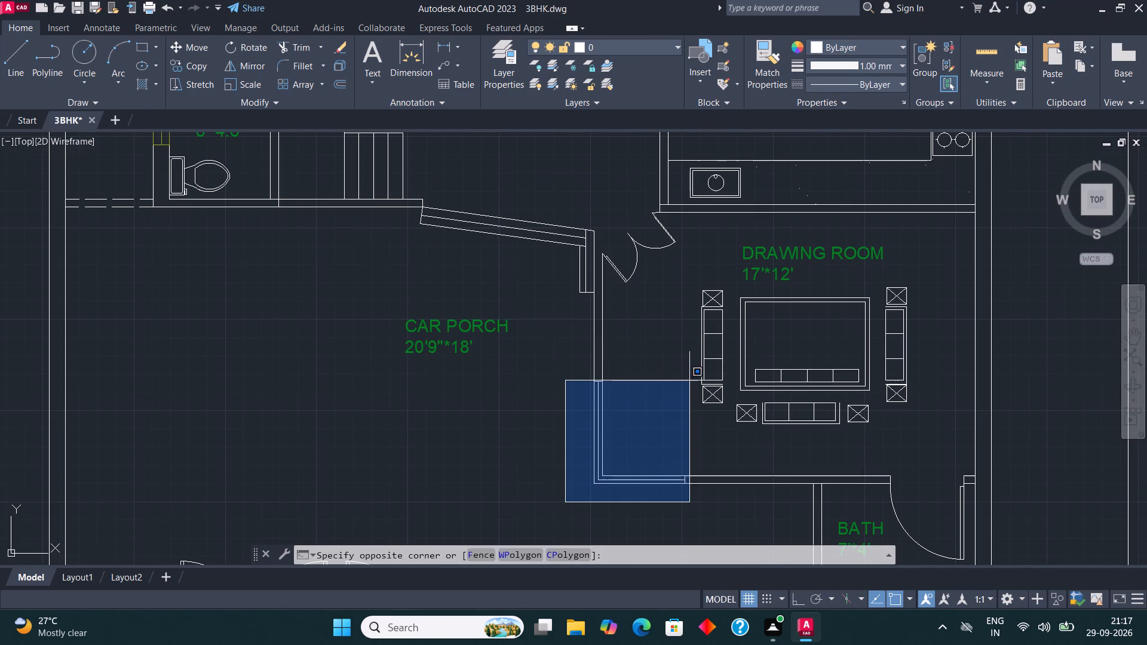
left_click(688, 375)
scroll(514, 347, "down", 2)
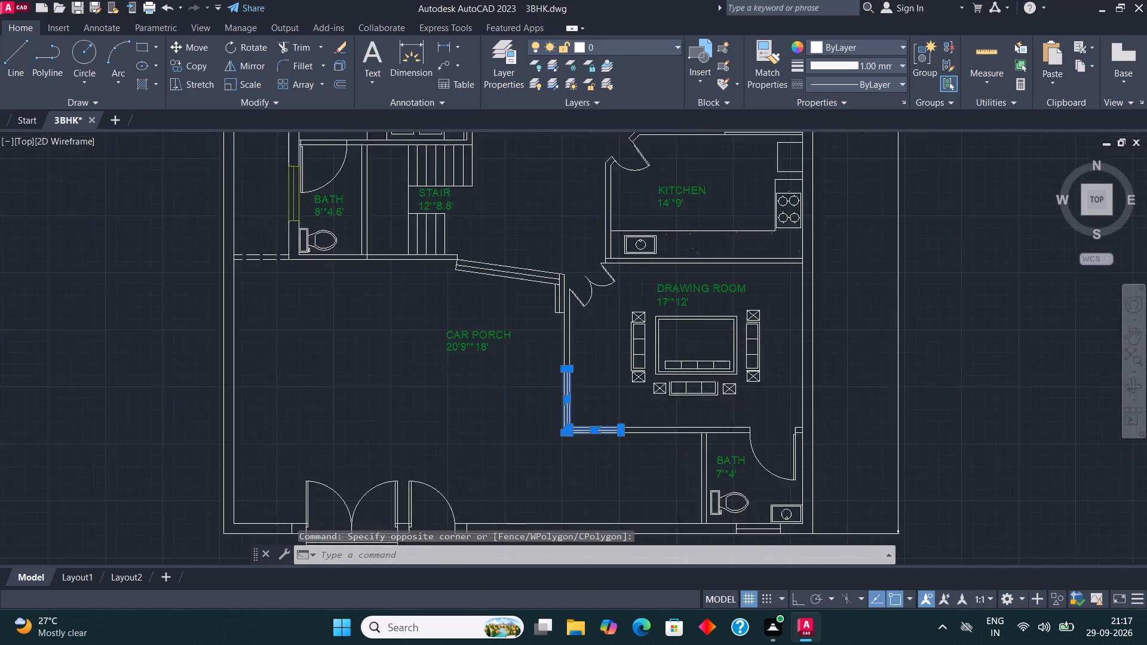
scroll(673, 466, "up", 4)
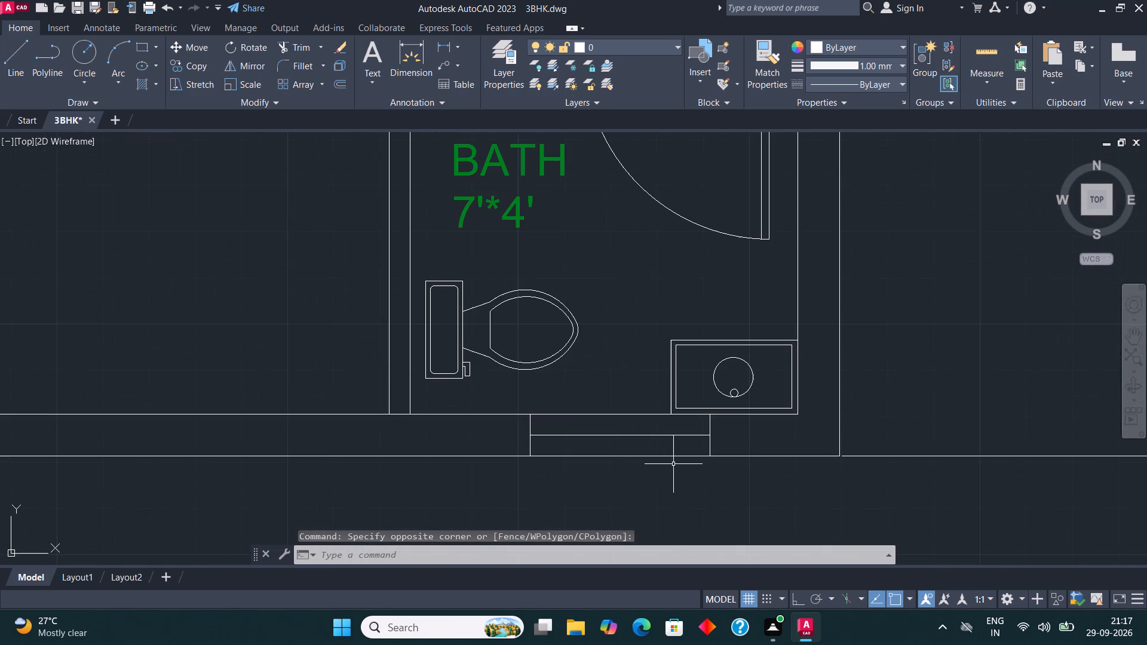
left_click(516, 469)
left_click(727, 407)
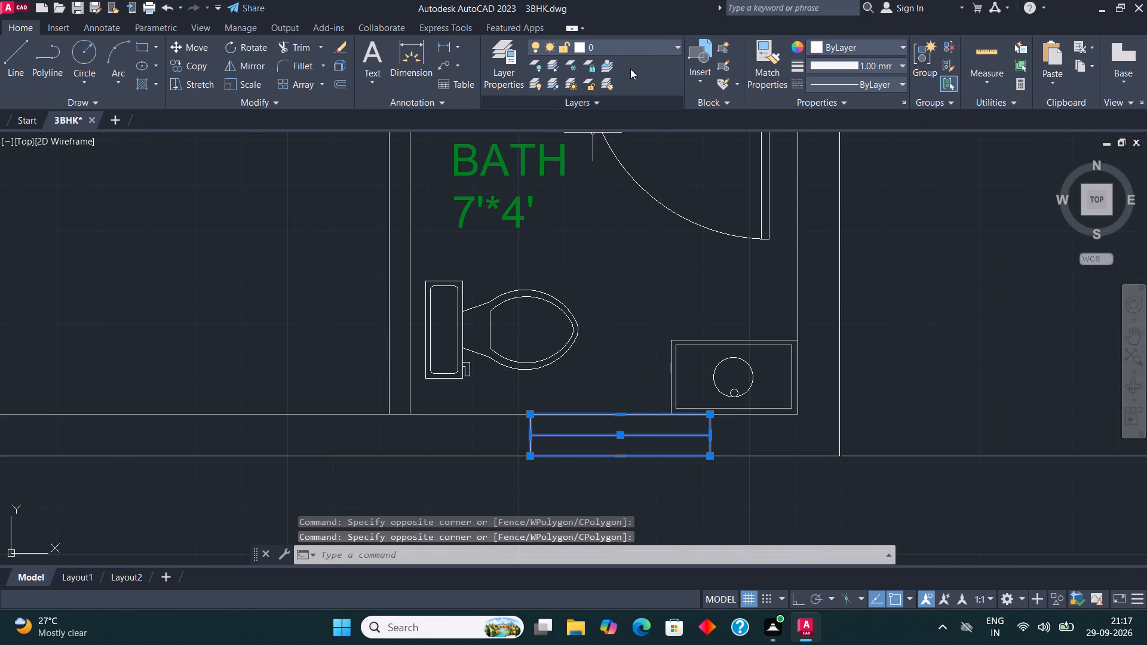
left_click(627, 44)
left_click(625, 114)
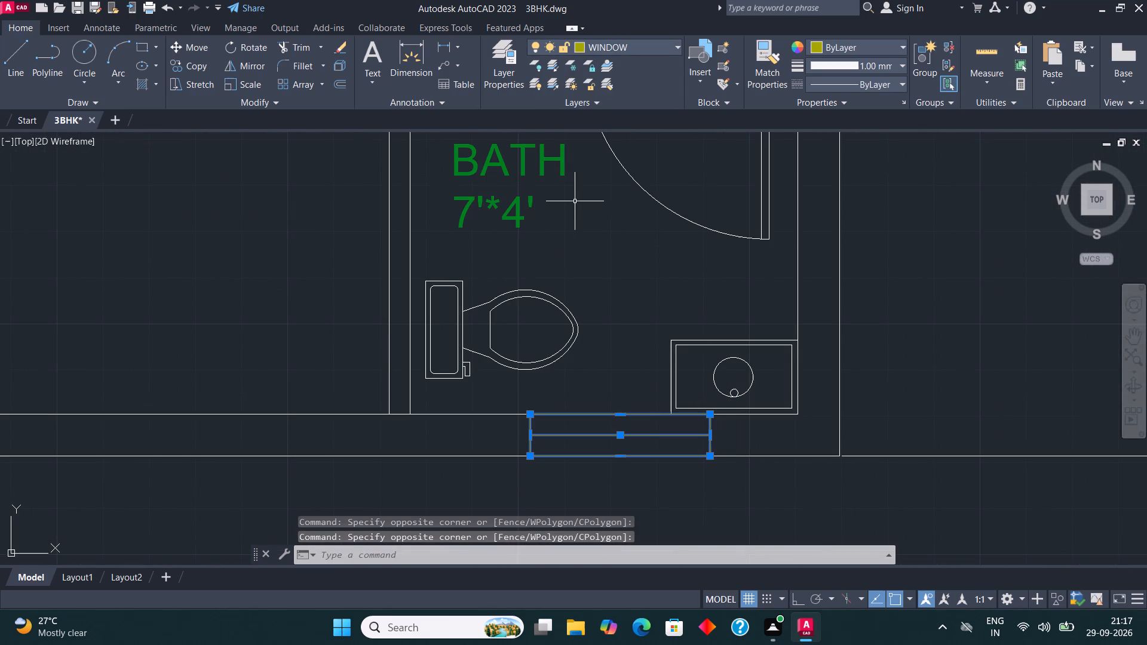
key("Escape")
Assign the window in the wall between the kitchen and the open area to the WINDOW layer.
scroll(547, 290, "down", 2)
scroll(554, 368, "down", 3)
scroll(562, 219, "up", 1)
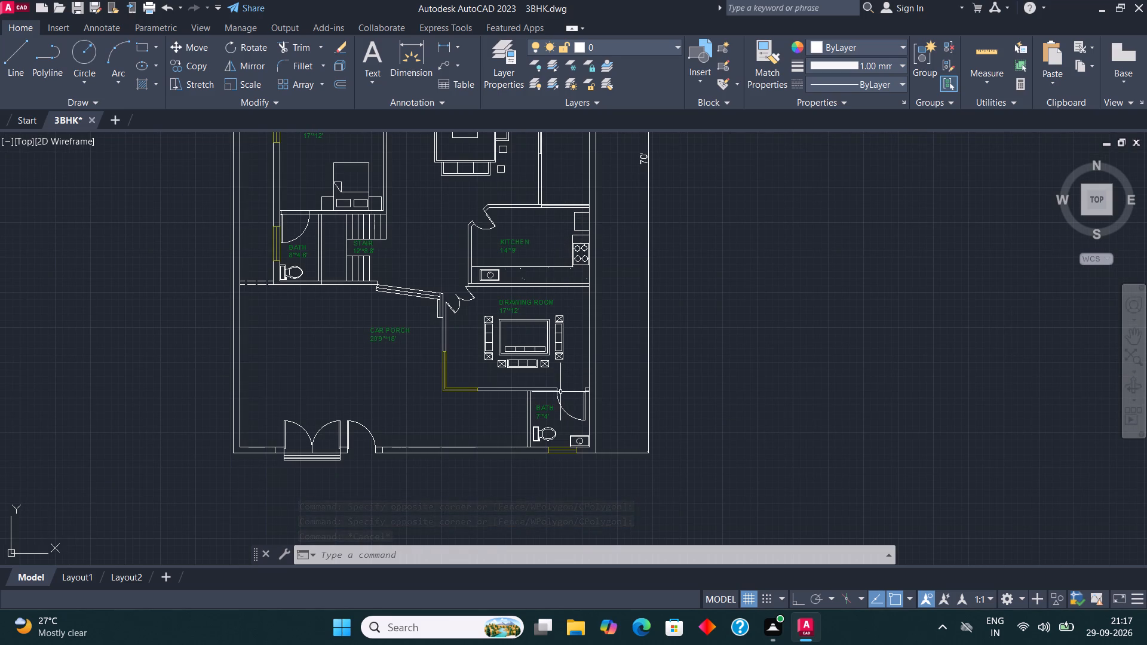
scroll(560, 404, "down", 1)
scroll(563, 269, "up", 3)
scroll(508, 320, "up", 1)
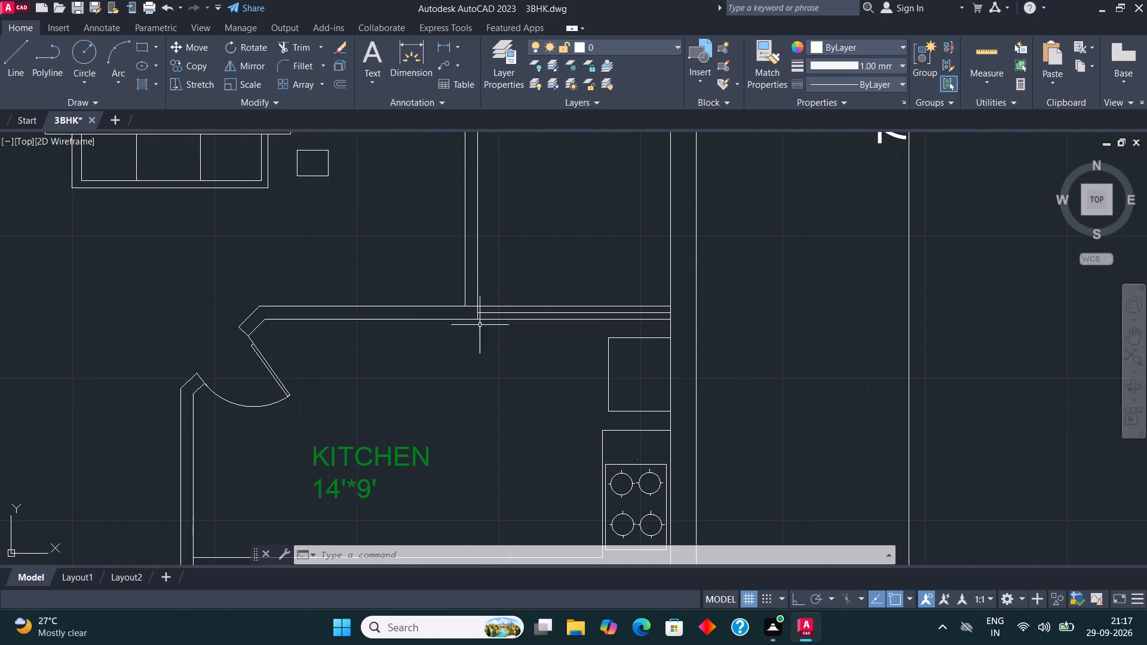
left_click(460, 328)
left_click(694, 278)
left_click(619, 39)
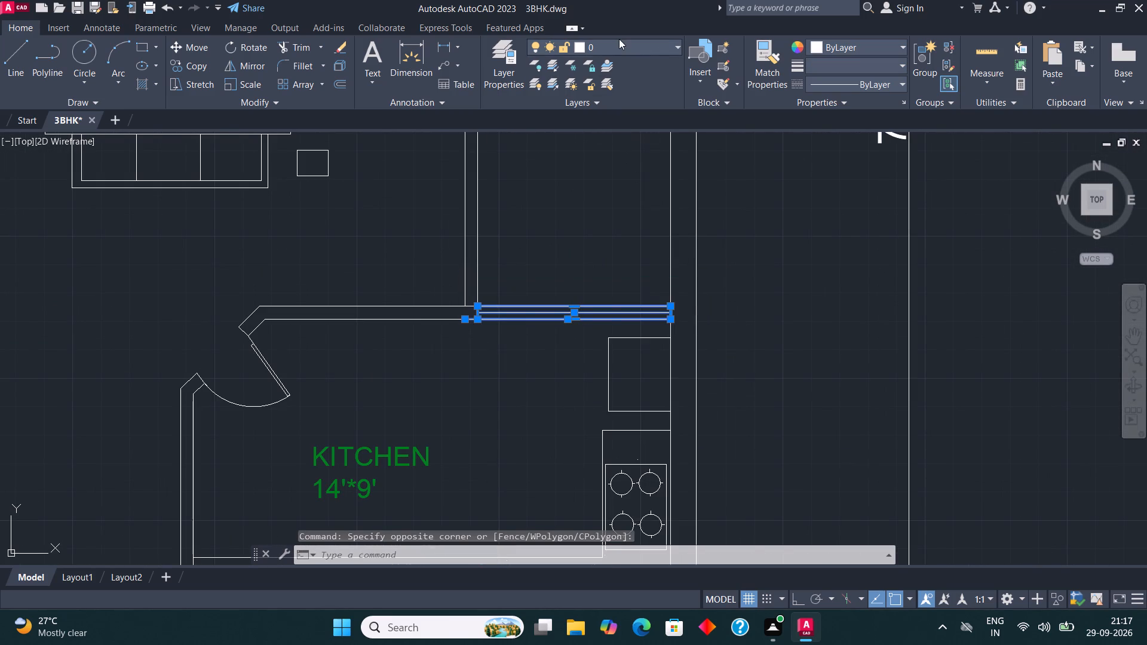
left_click(622, 118)
scroll(564, 351, "down", 3)
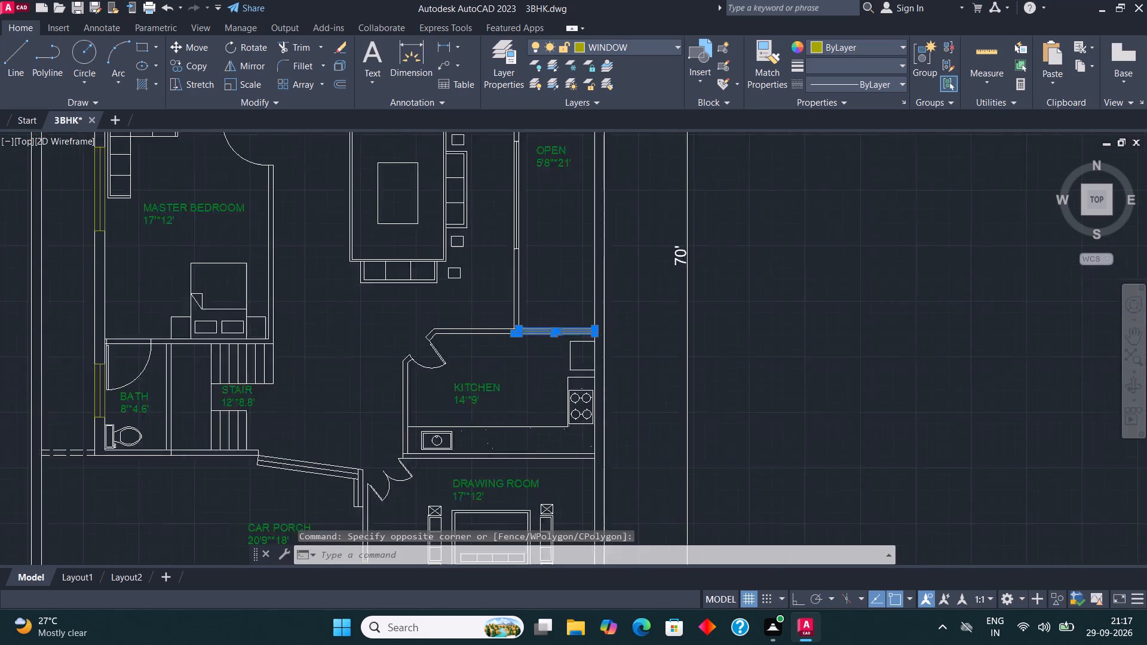
Assign the long window in the wall between the hall and the open area to the WINDOW layer.
scroll(532, 273, "up", 2)
left_click(479, 306)
scroll(500, 257, "down", 1)
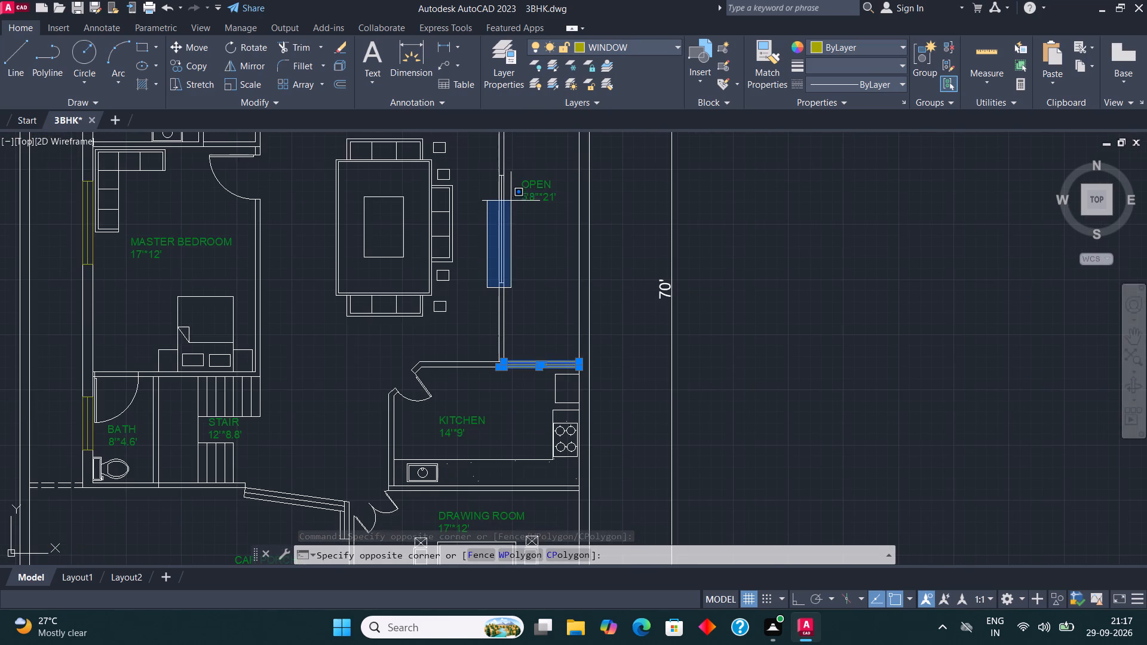
left_click(510, 165)
left_click(636, 47)
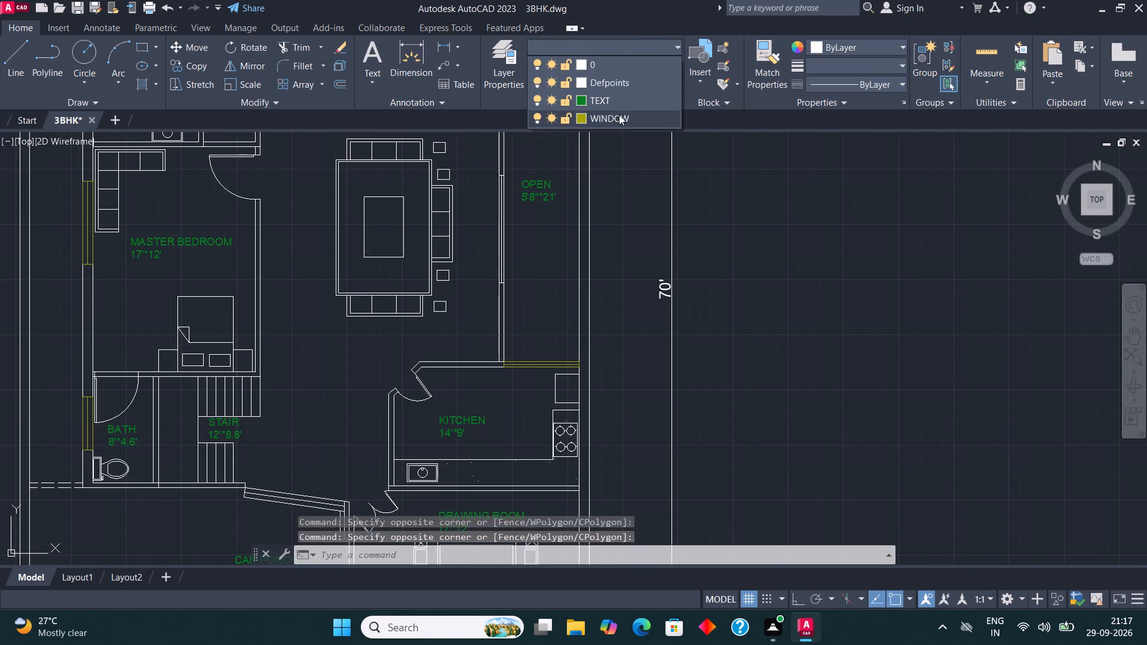
left_click(619, 115)
key("Escape")
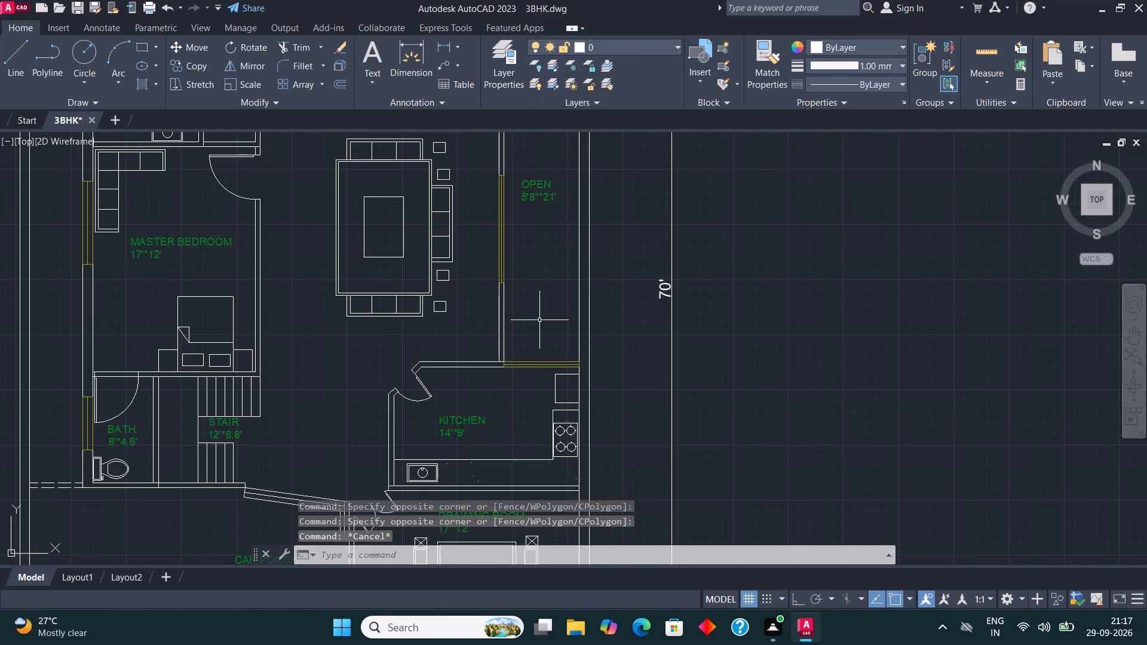
Assign the window in the wall between the 18'*13' master bedroom and the open area to the WINDOW layer.
scroll(543, 346, "down", 2)
scroll(534, 222, "up", 3)
scroll(538, 283, "up", 1)
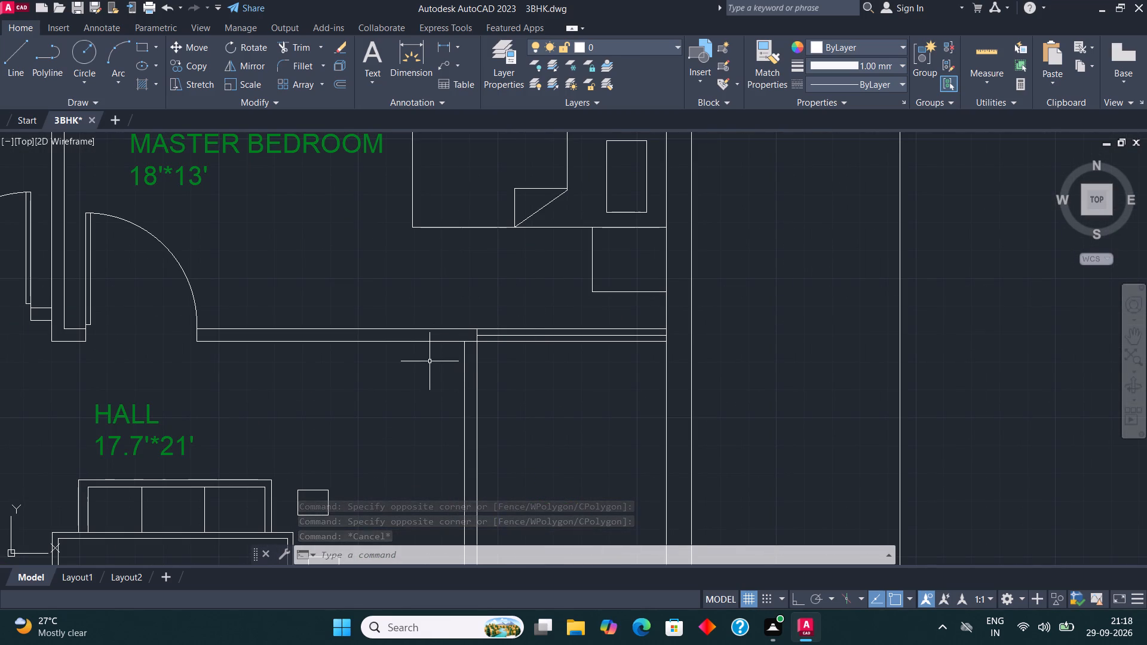
left_click(430, 361)
left_click(671, 302)
left_click(618, 51)
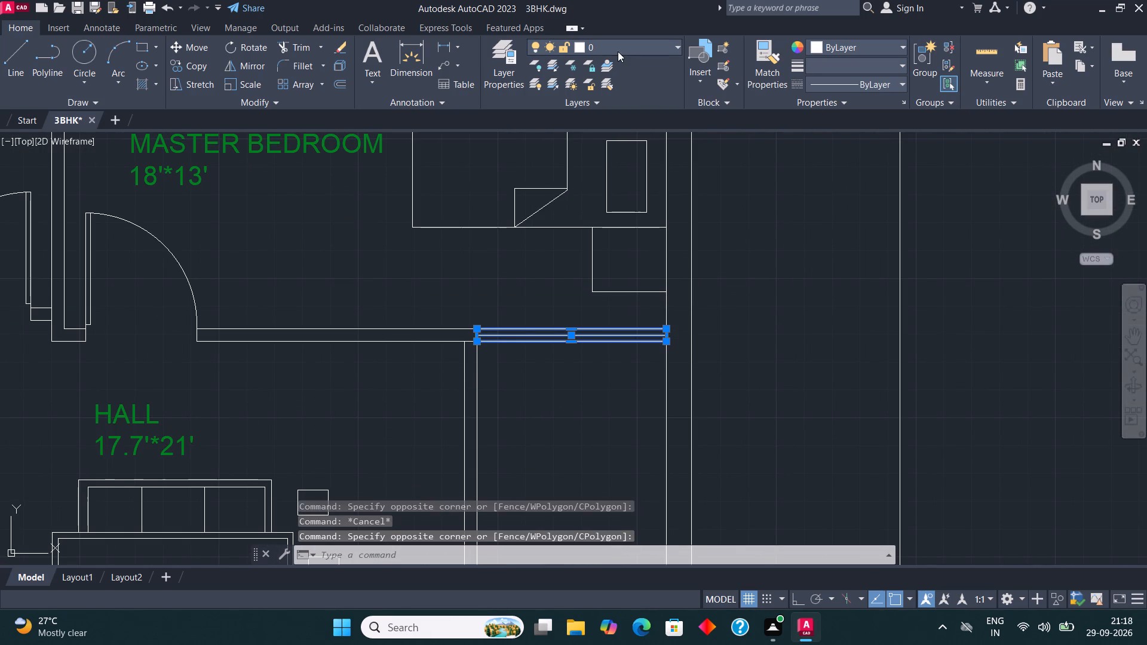
left_click(611, 119)
key("Escape")
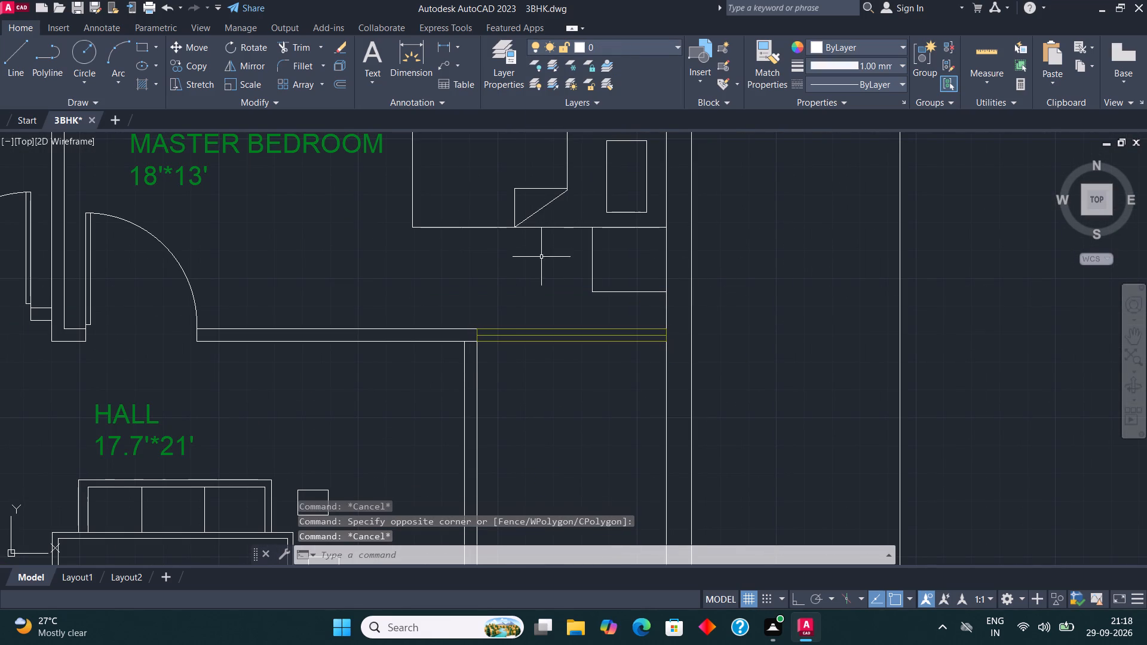
Assign the window between the laundry and the 18'*13' master bedroom, beside the 8'*5.6' bath, to the WINDOW layer.
scroll(543, 327, "down", 4)
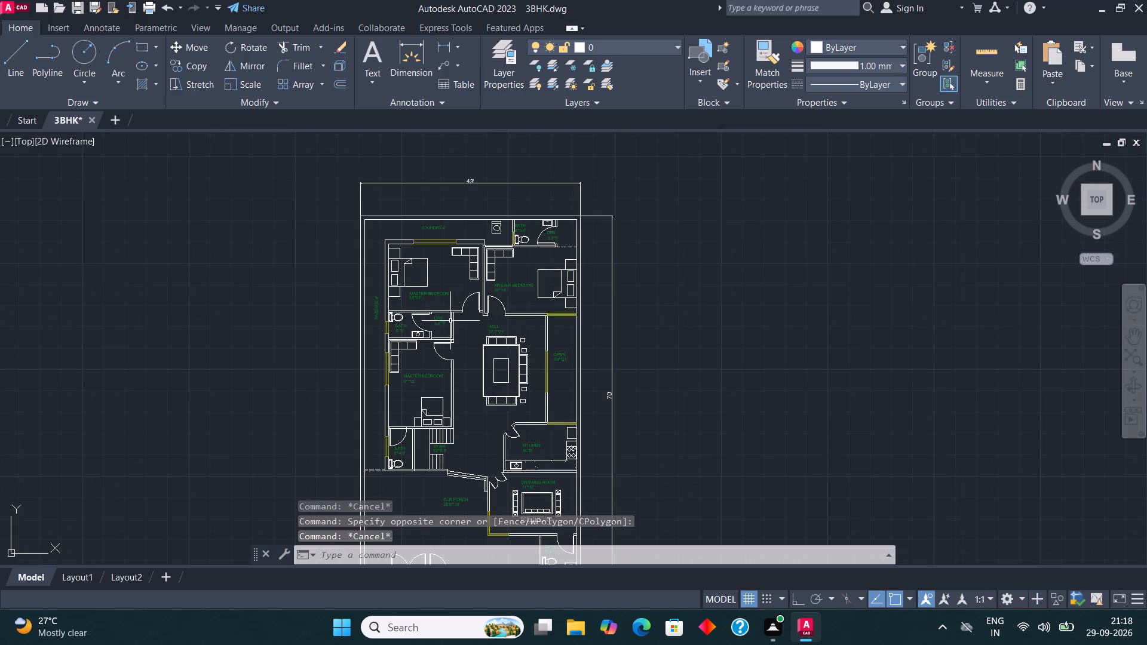
scroll(544, 231, "up", 2)
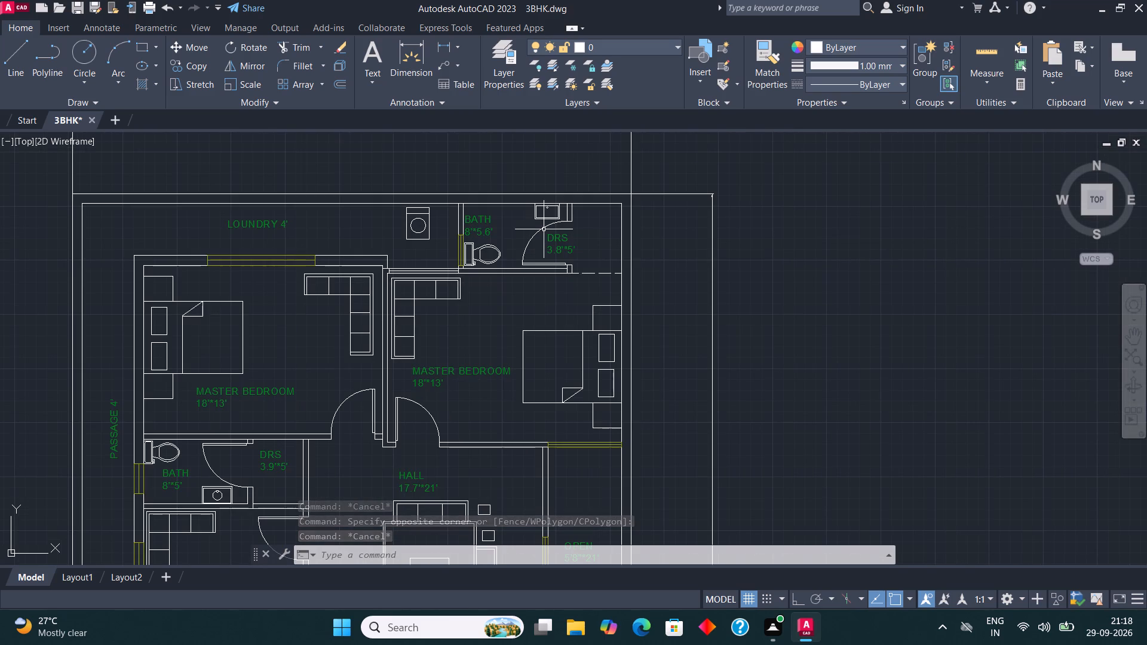
scroll(470, 232, "up", 2)
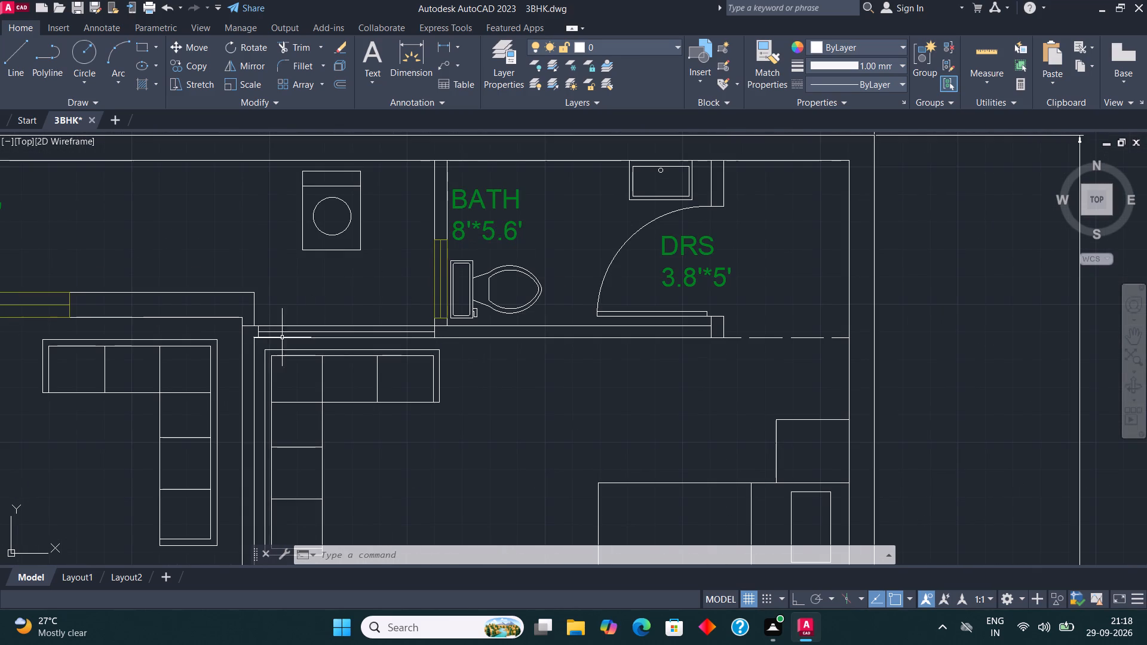
left_click(250, 347)
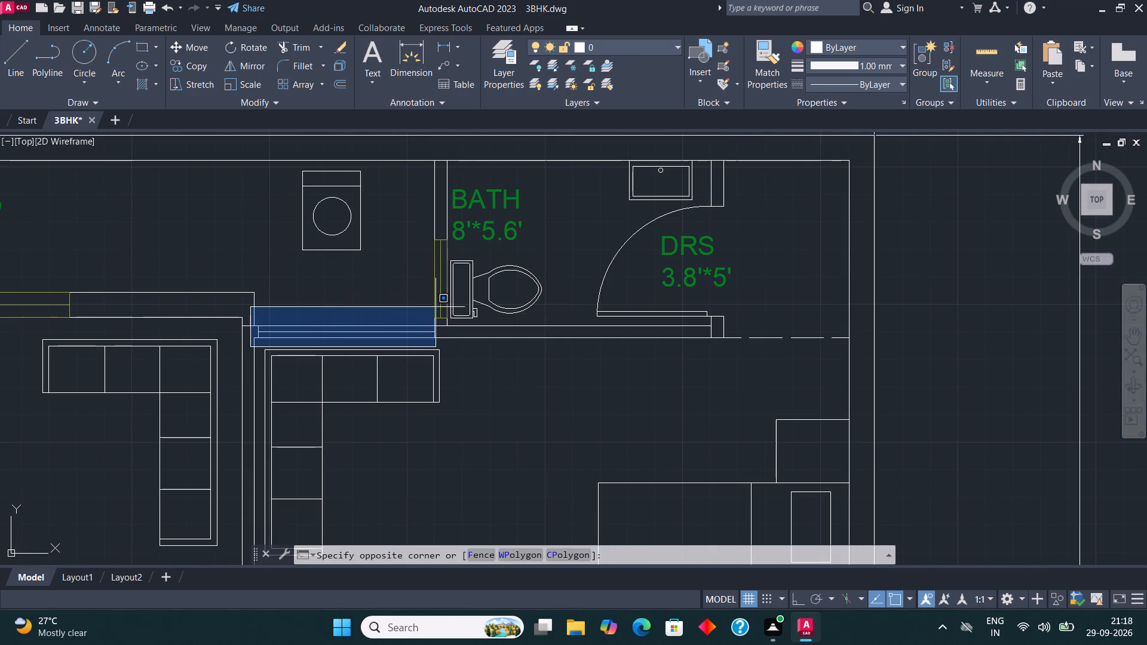
left_click(438, 308)
left_click(631, 41)
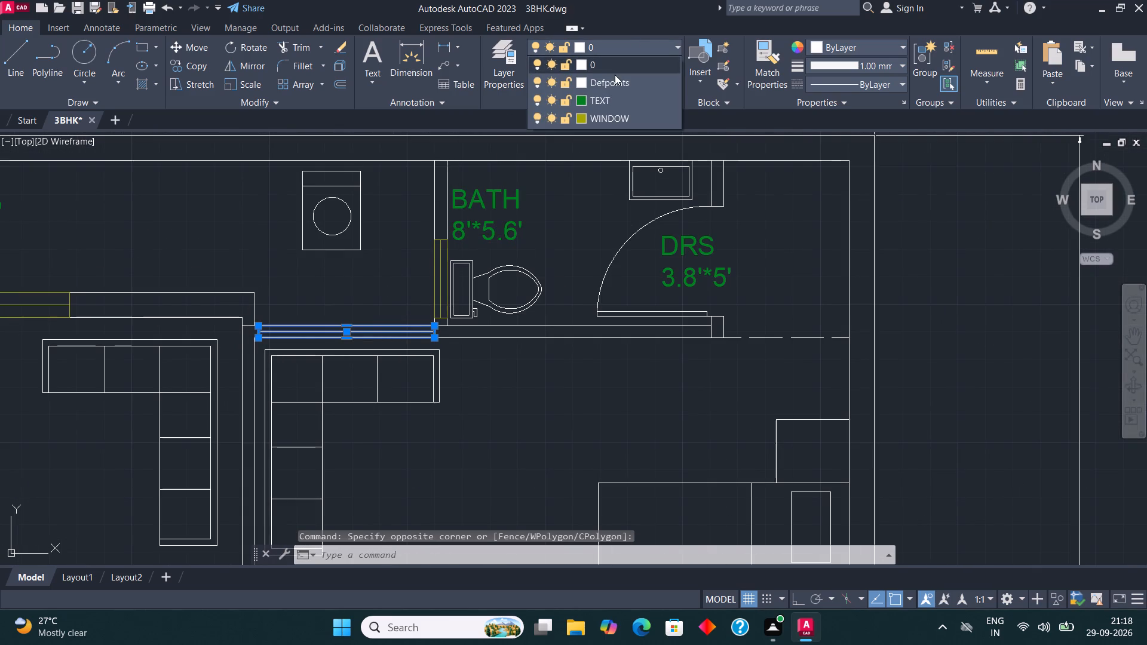
left_click(605, 115)
key("Escape")
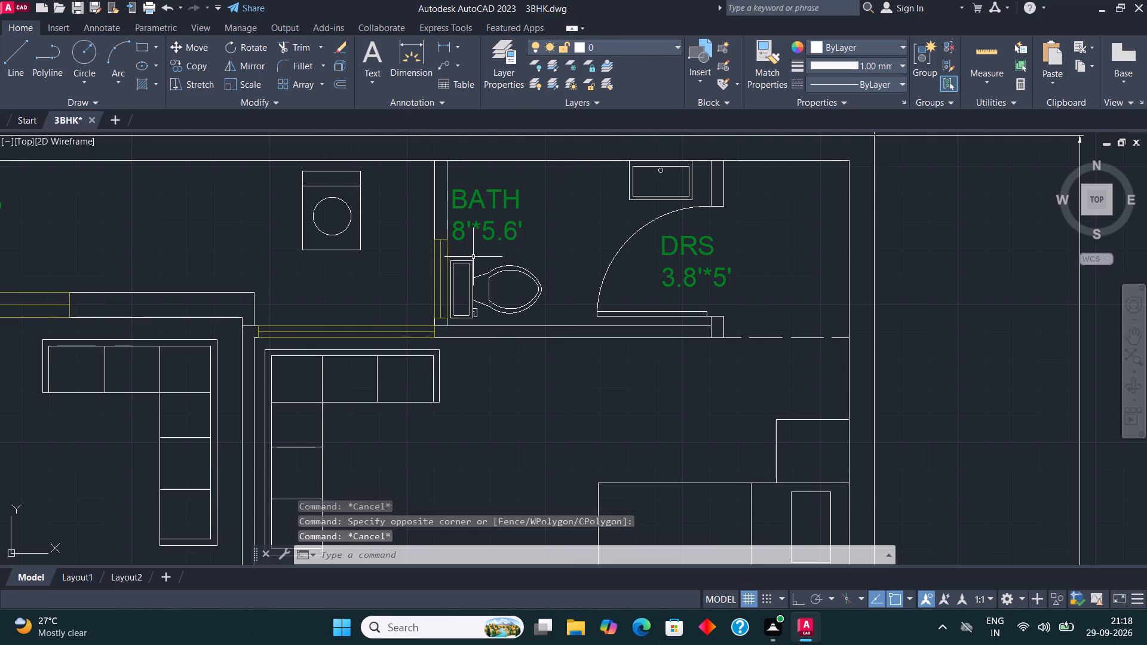
Select the overall 43' dimension and all similar dimensions, and assign them to the TEXT layer.
scroll(559, 363, "down", 2)
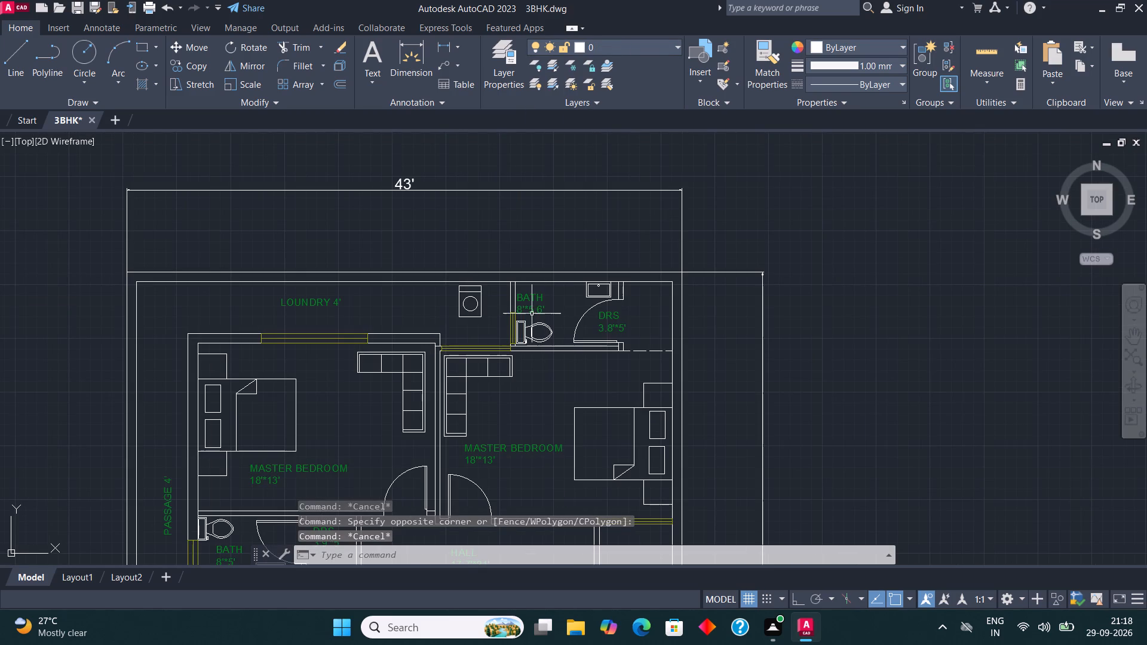
scroll(489, 295, "down", 2)
scroll(484, 426, "up", 1)
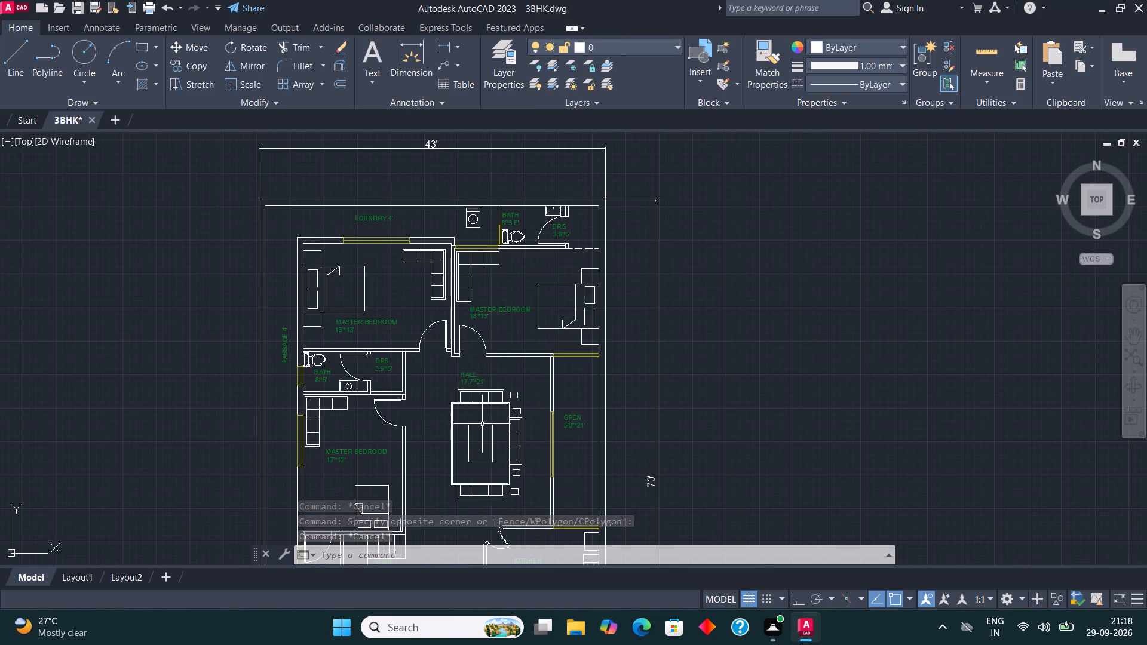
scroll(481, 298, "down", 3)
scroll(484, 379, "up", 2)
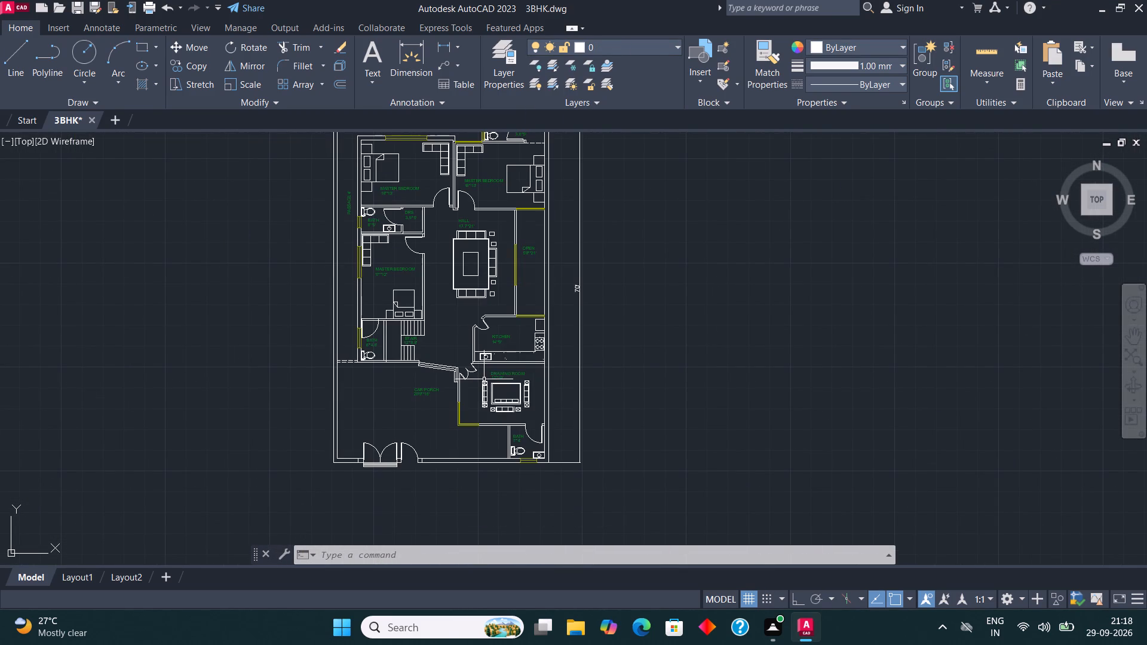
scroll(493, 394, "down", 1)
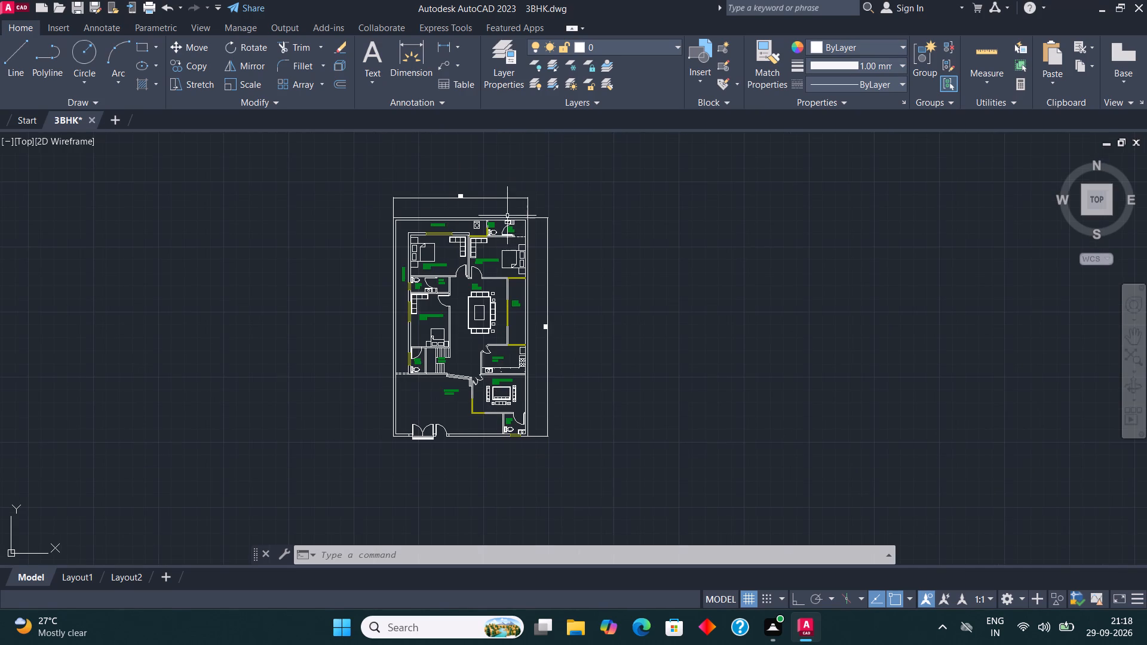
scroll(463, 161, "up", 2)
left_click(455, 256)
right_click(456, 254)
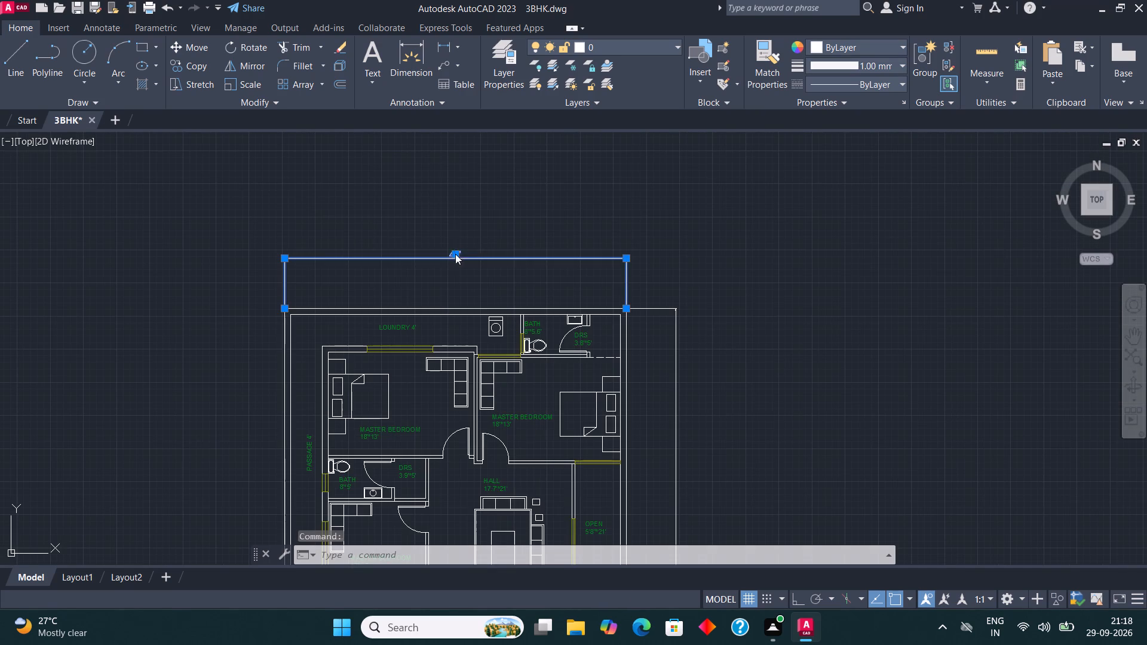
left_click(536, 458)
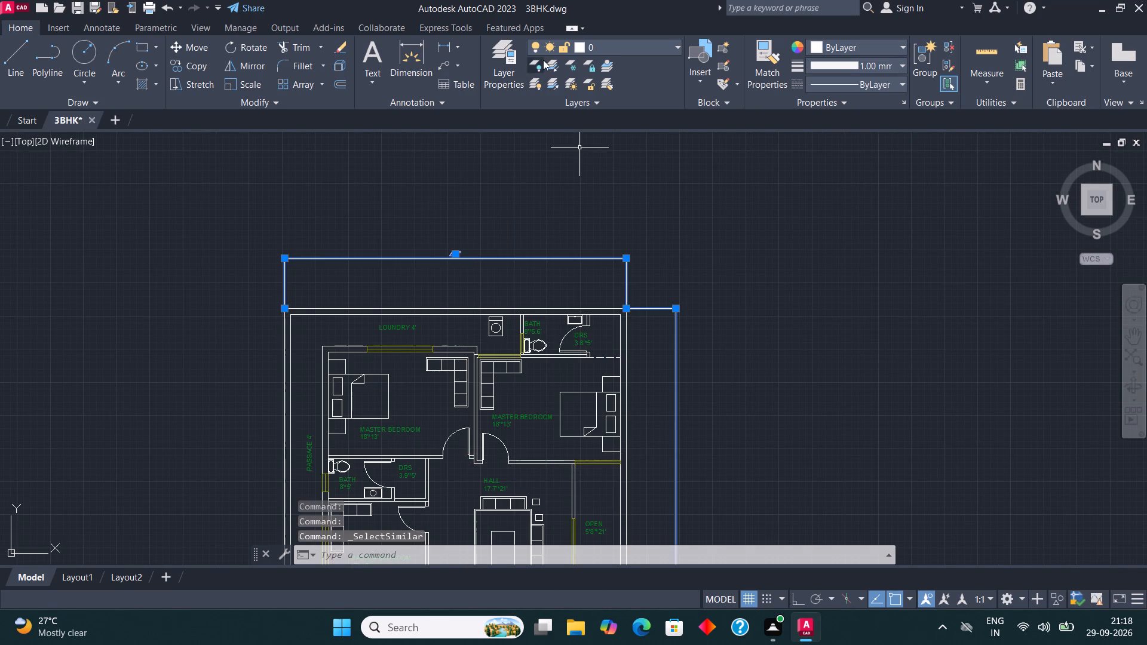
left_click(586, 40)
left_click(597, 100)
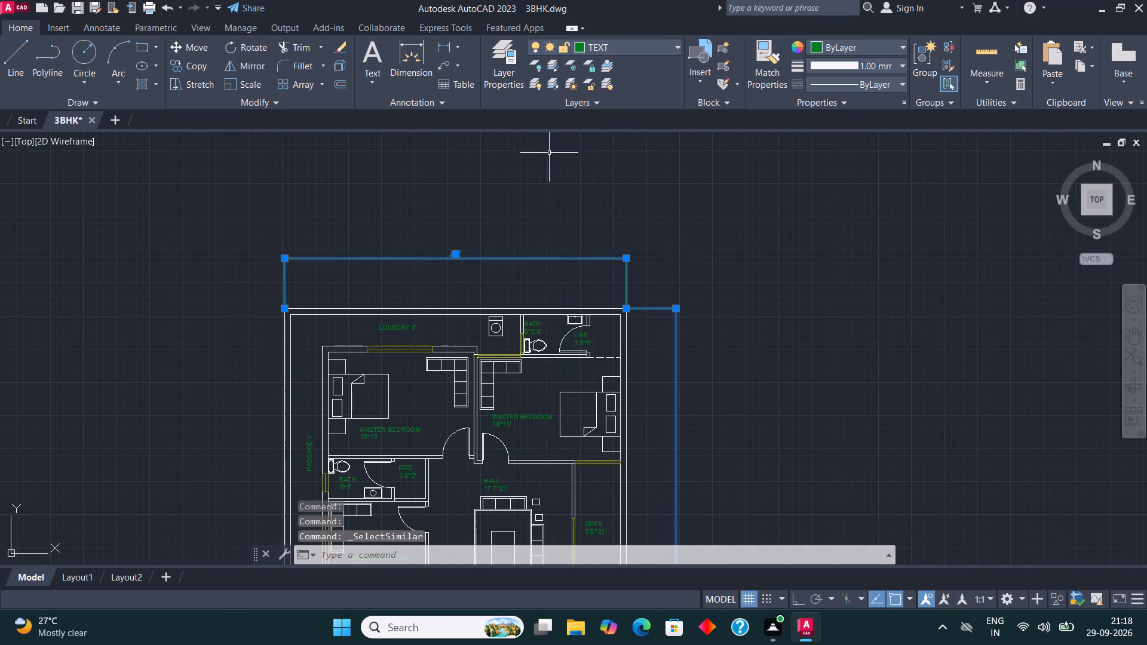
key("Escape")
Save the drawing to its existing file.
scroll(503, 238, "down", 2)
scroll(523, 368, "up", 1)
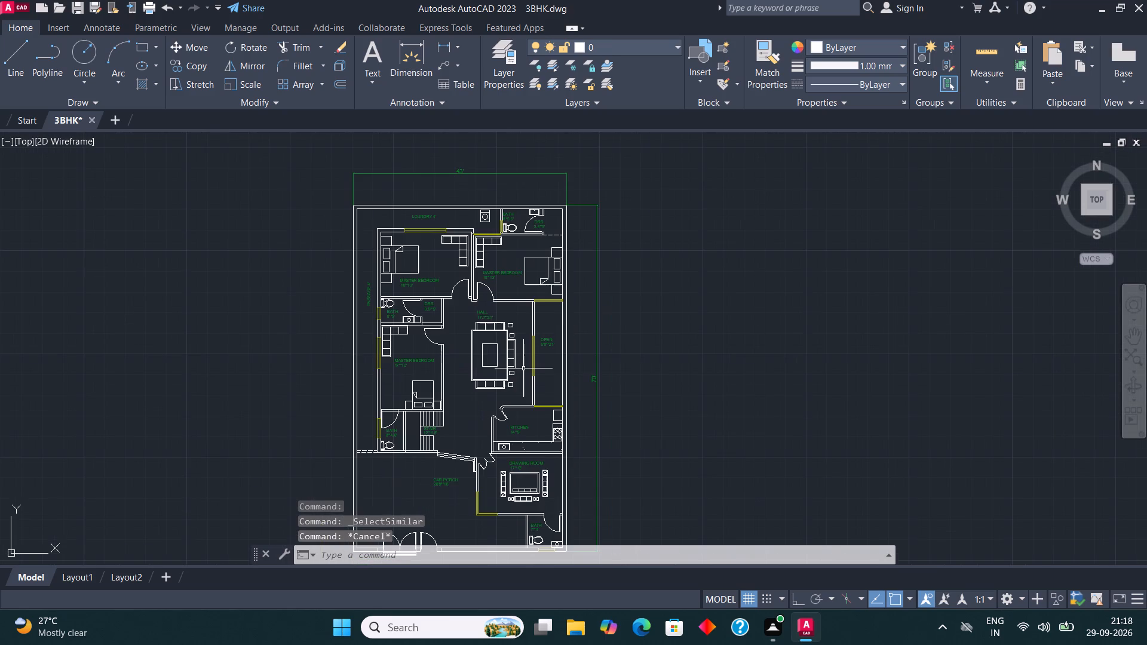
scroll(449, 250, "down", 2)
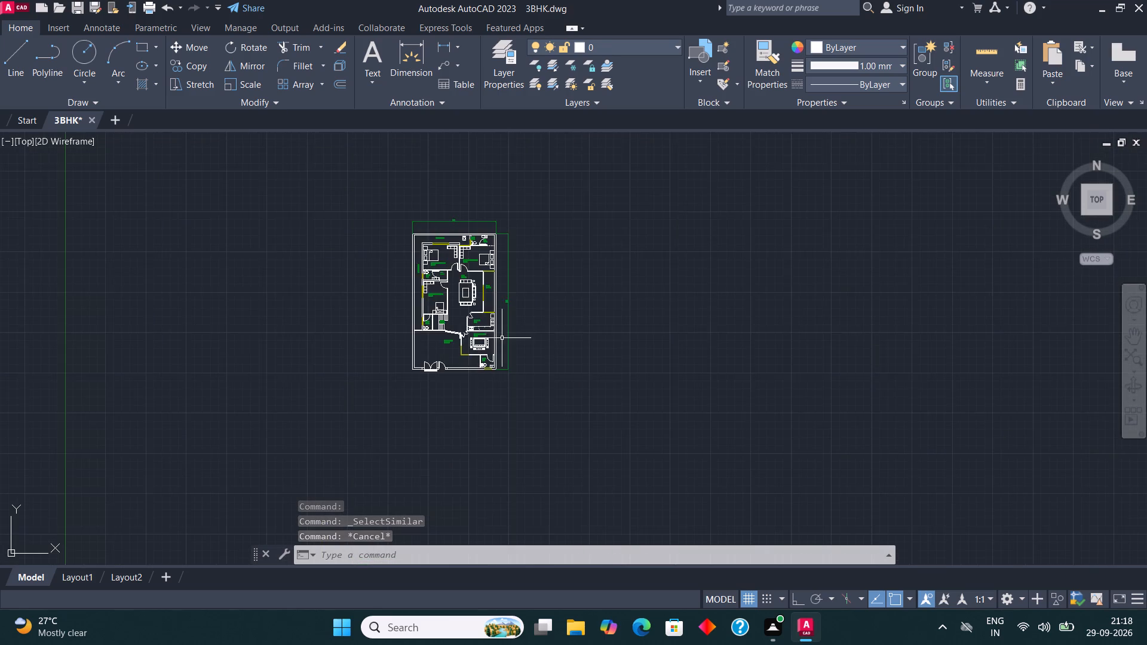
scroll(502, 338, "up", 2)
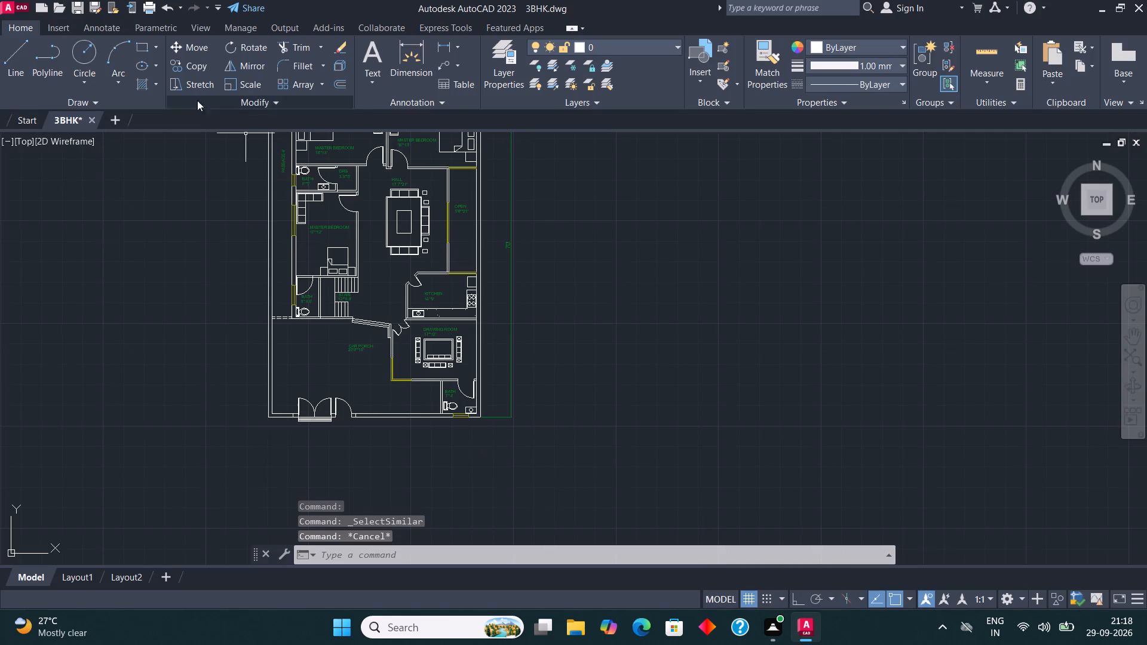
left_click(6, 5)
left_click(53, 162)
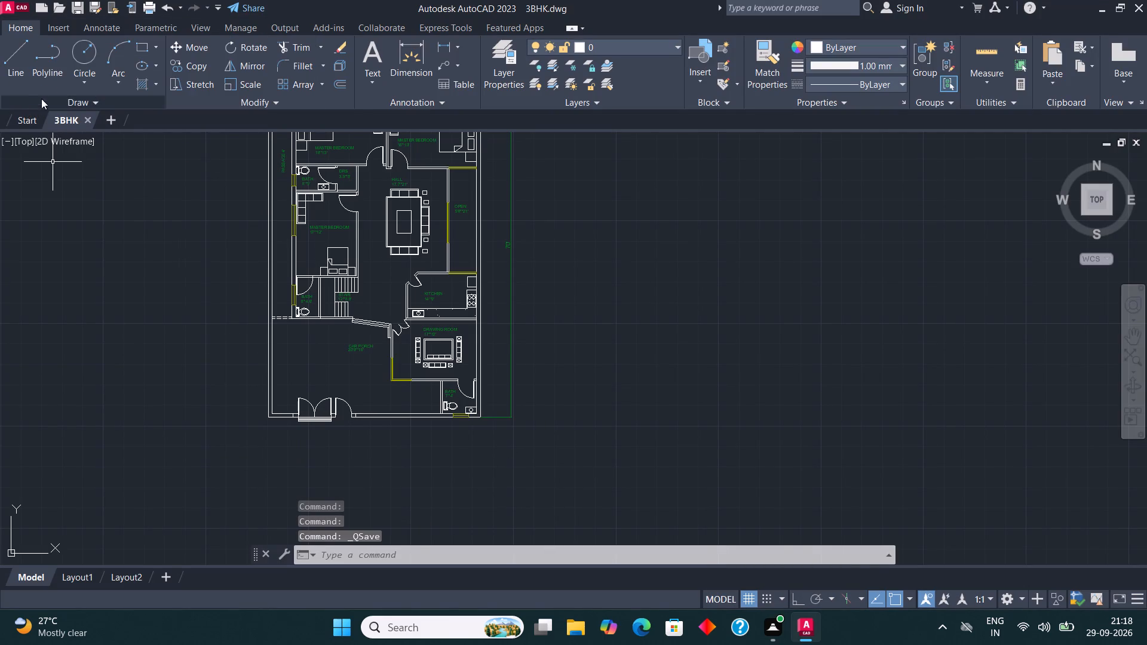
Save the drawing as 3BHK.dwg in Documents, replacing the existing file.
left_click(7, 7)
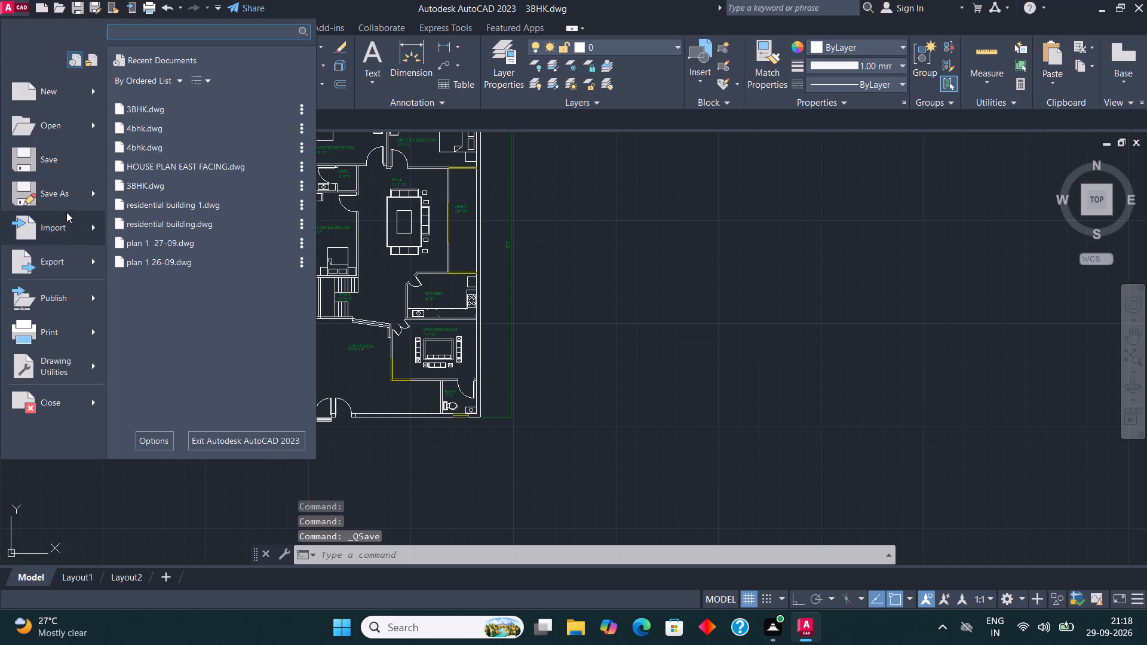
left_click(63, 202)
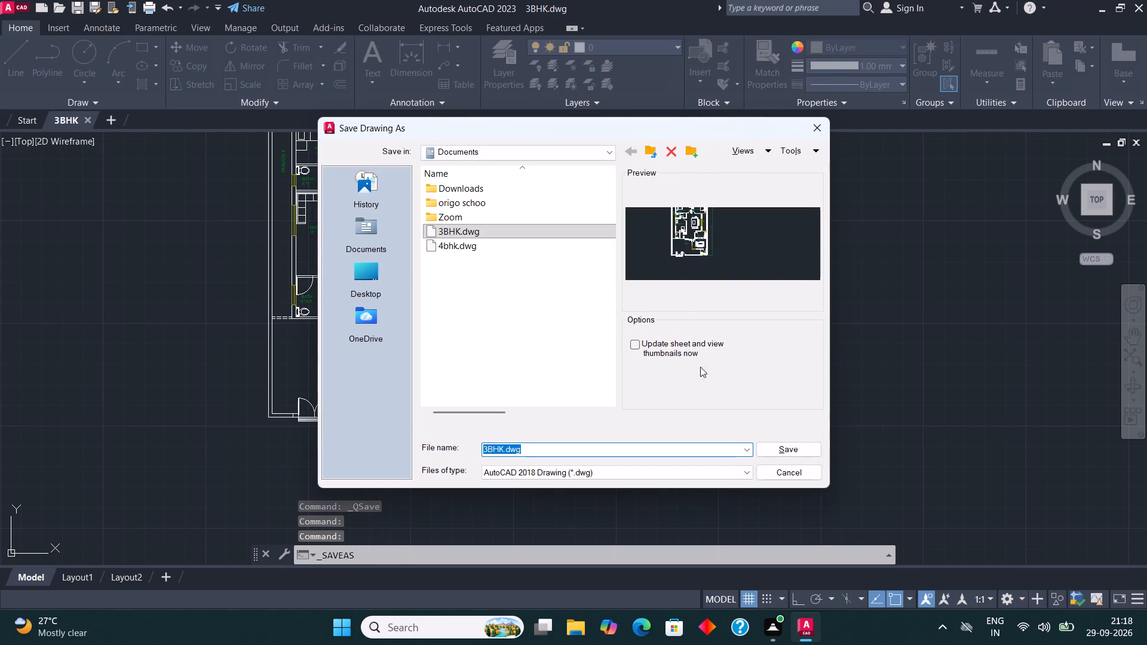
left_click(803, 448)
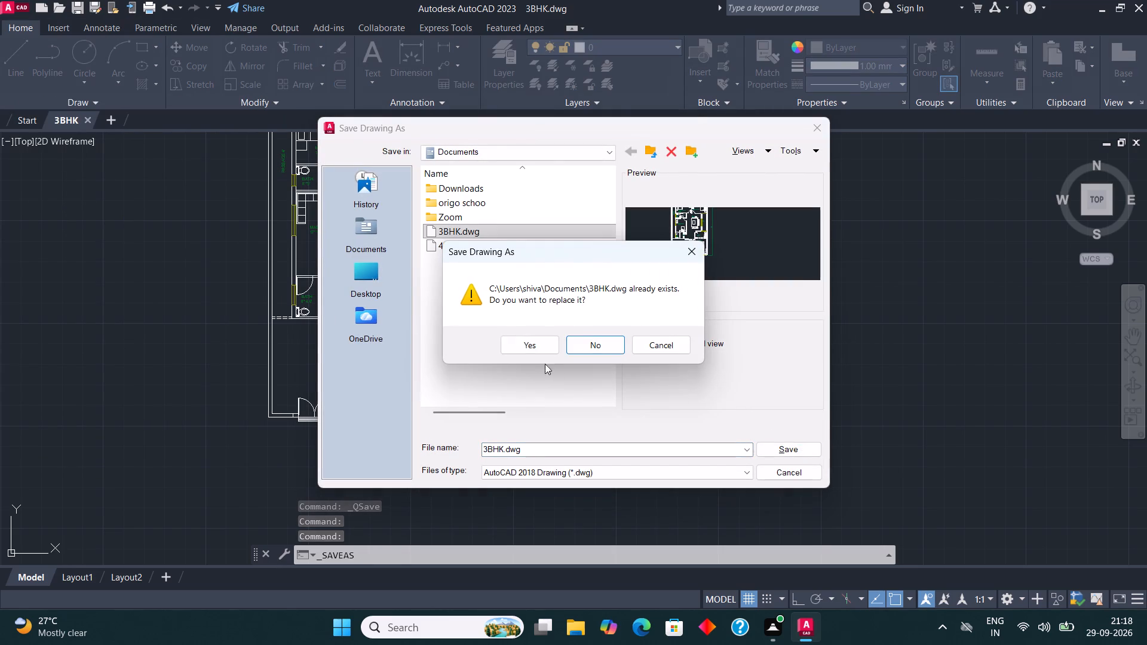
left_click(528, 346)
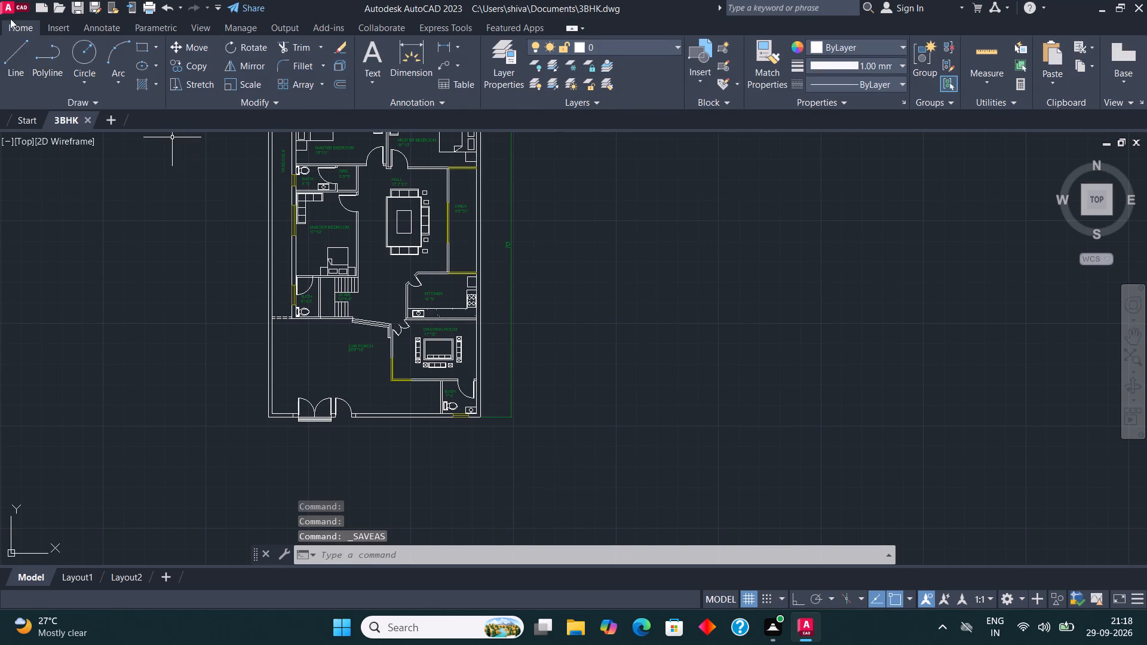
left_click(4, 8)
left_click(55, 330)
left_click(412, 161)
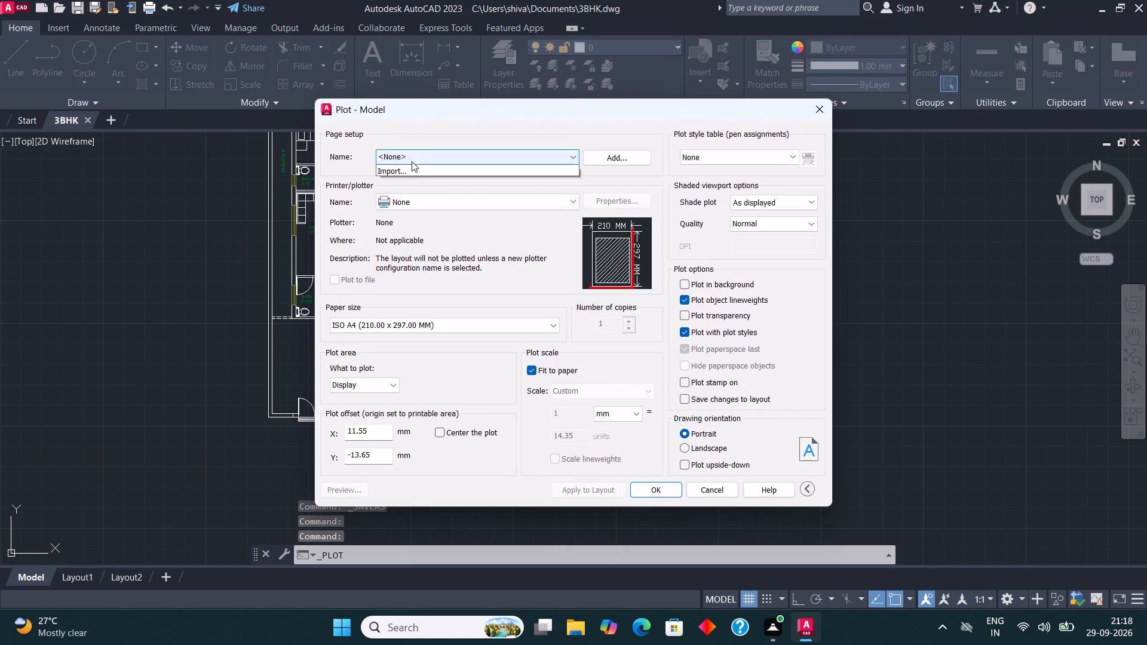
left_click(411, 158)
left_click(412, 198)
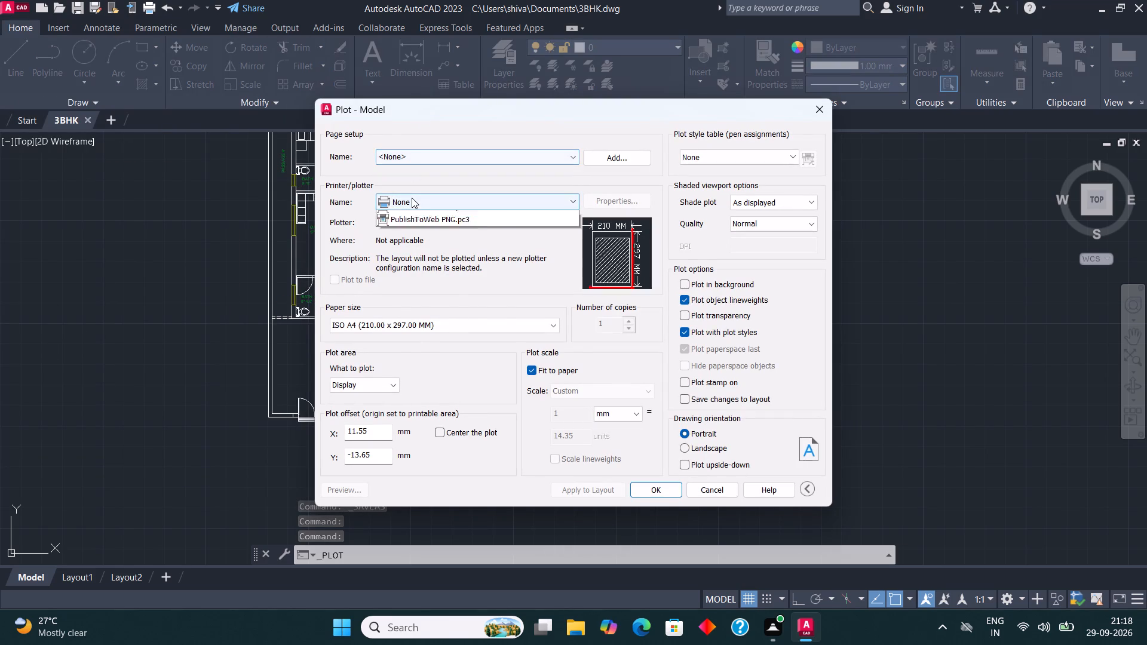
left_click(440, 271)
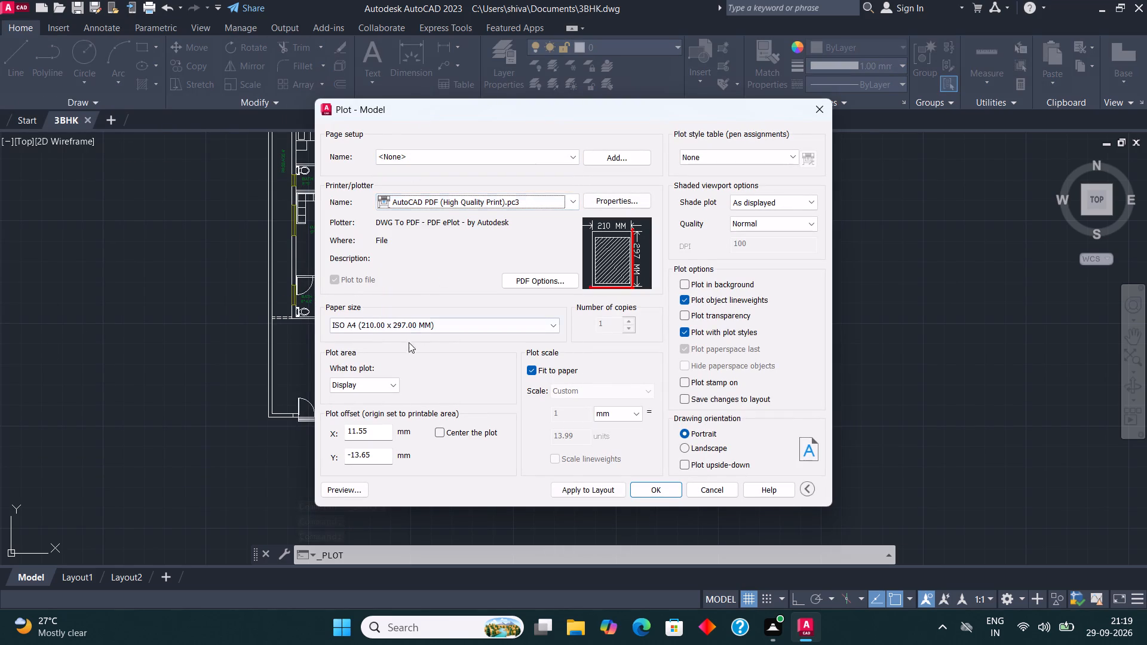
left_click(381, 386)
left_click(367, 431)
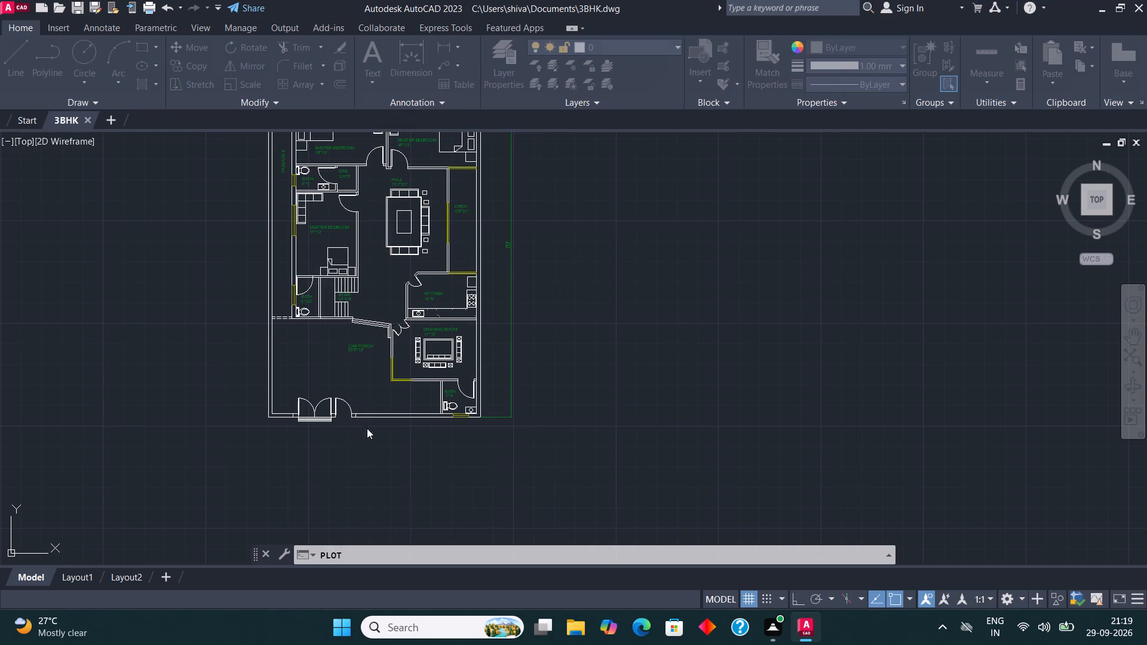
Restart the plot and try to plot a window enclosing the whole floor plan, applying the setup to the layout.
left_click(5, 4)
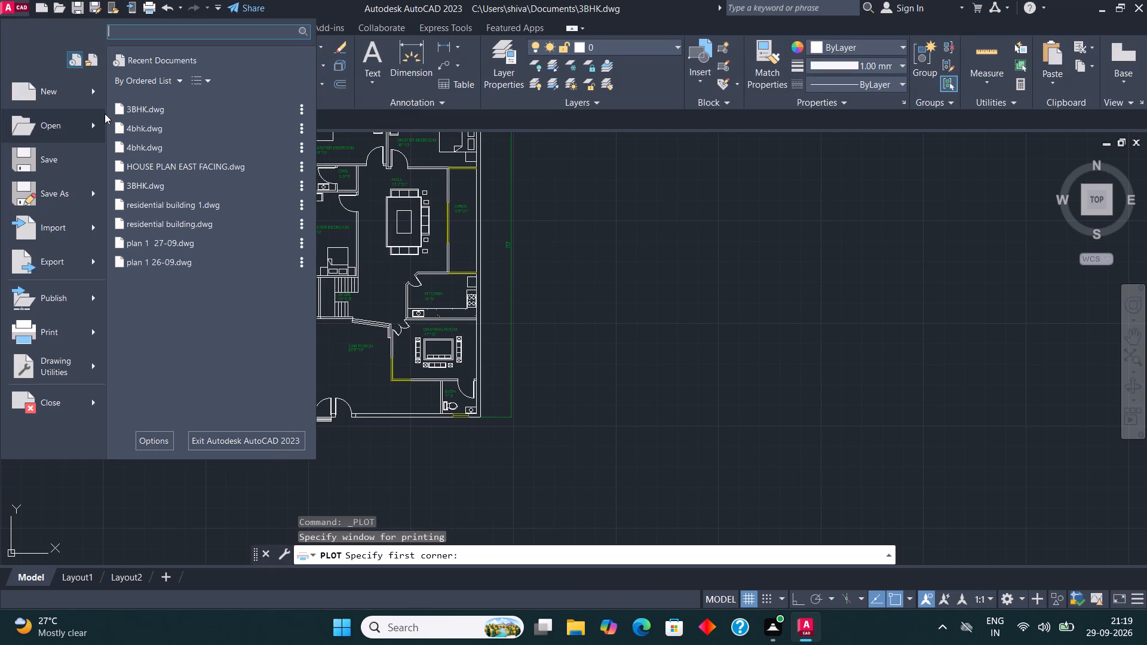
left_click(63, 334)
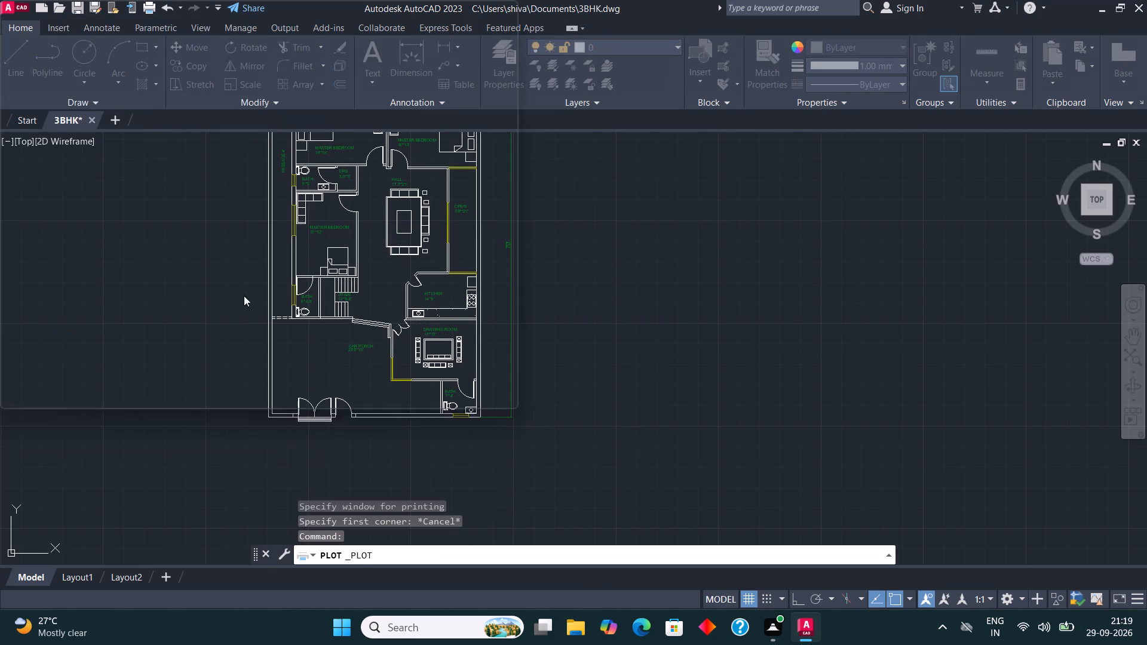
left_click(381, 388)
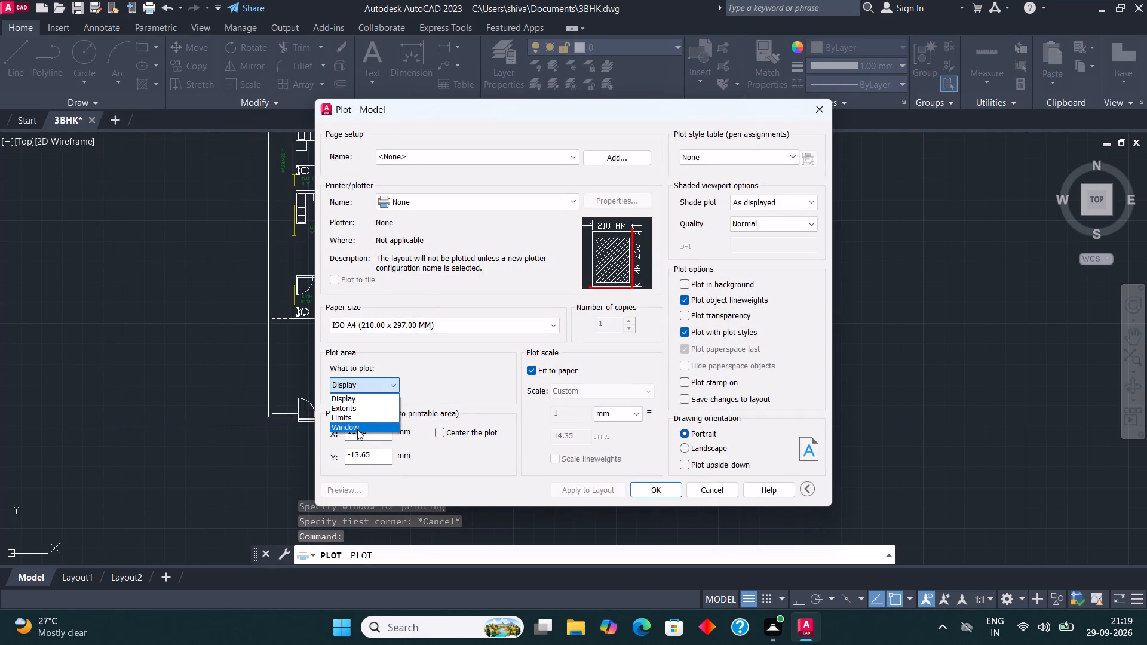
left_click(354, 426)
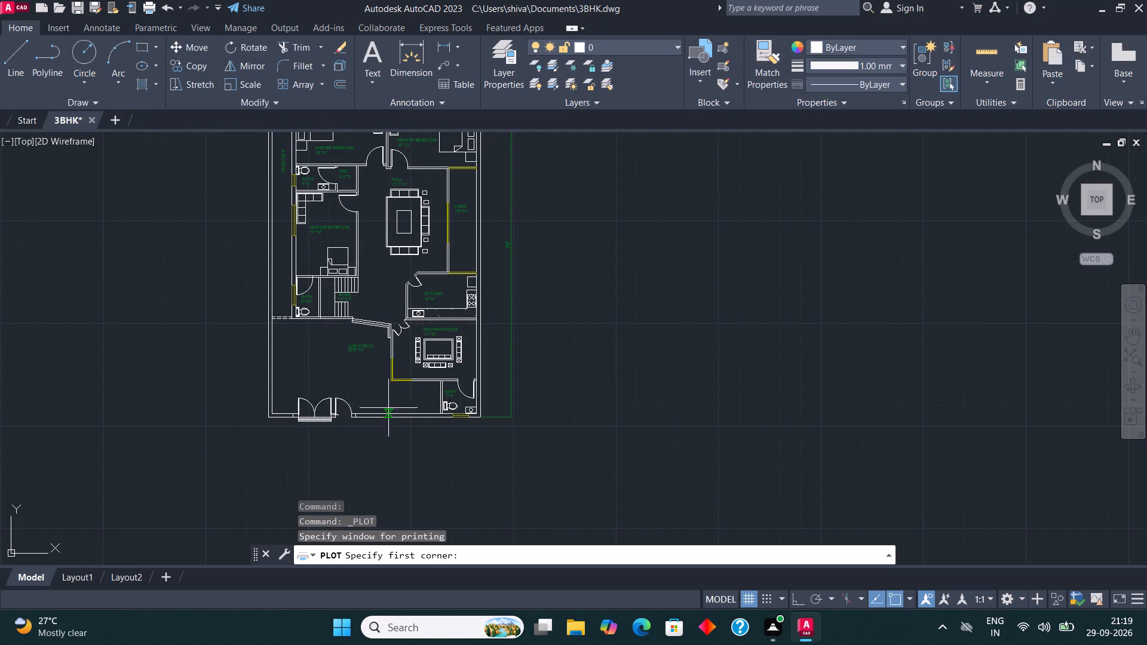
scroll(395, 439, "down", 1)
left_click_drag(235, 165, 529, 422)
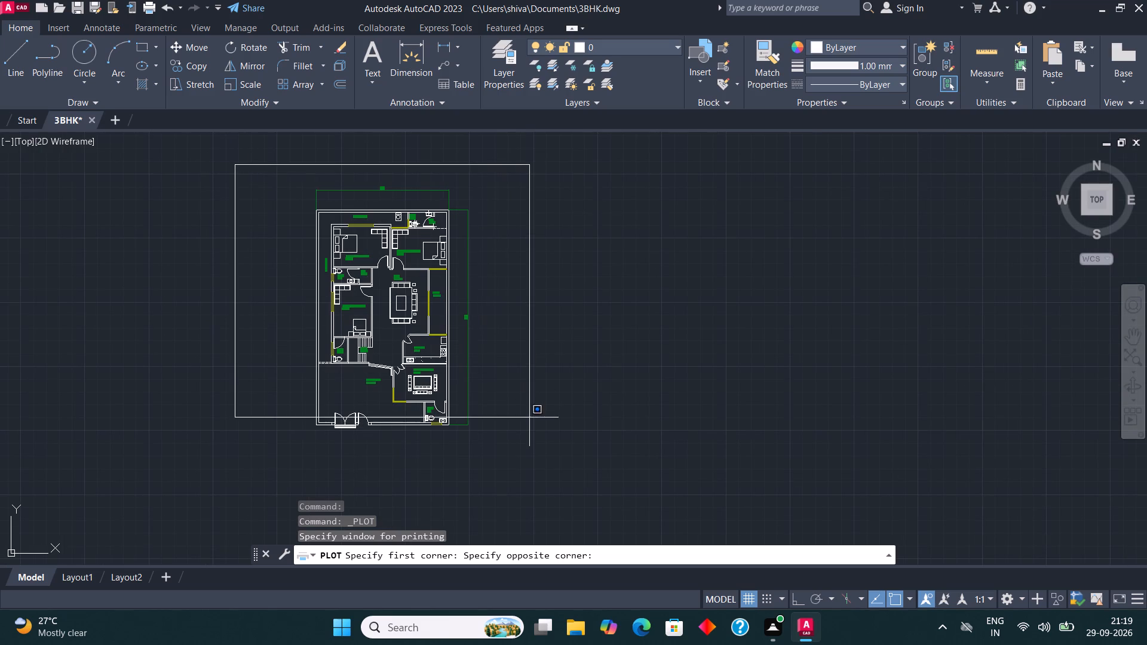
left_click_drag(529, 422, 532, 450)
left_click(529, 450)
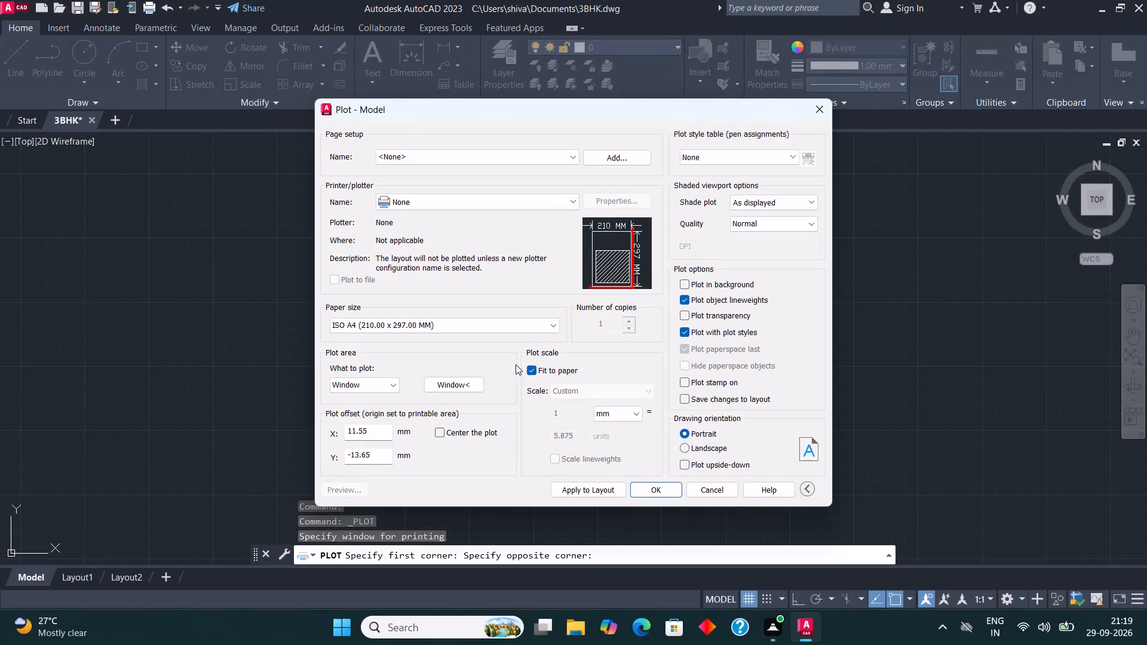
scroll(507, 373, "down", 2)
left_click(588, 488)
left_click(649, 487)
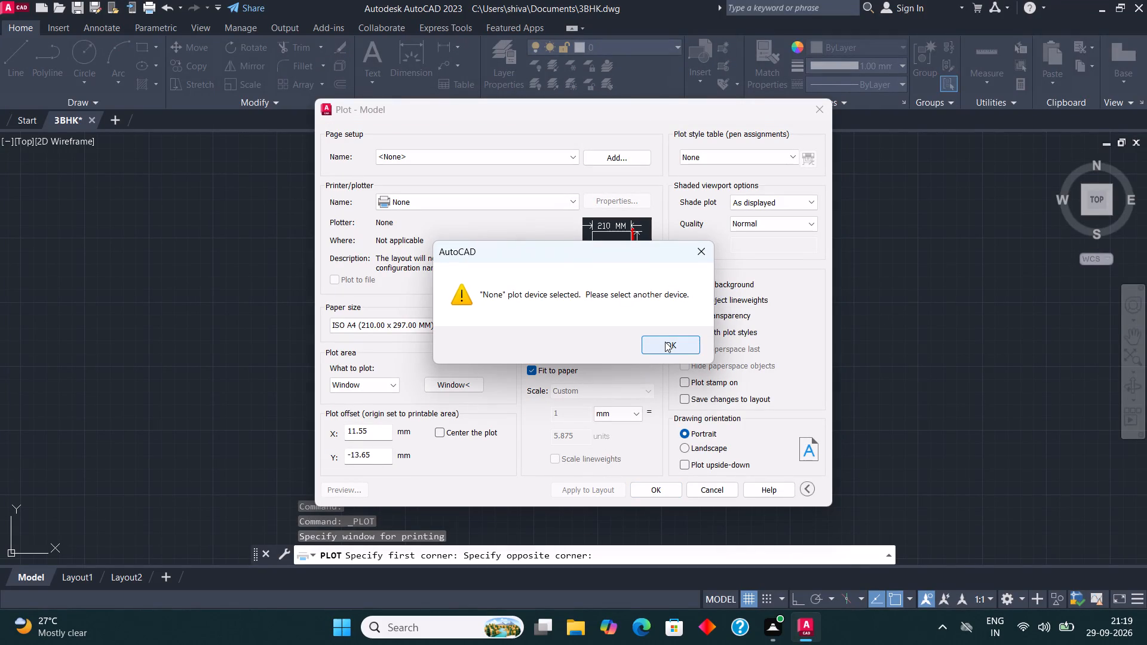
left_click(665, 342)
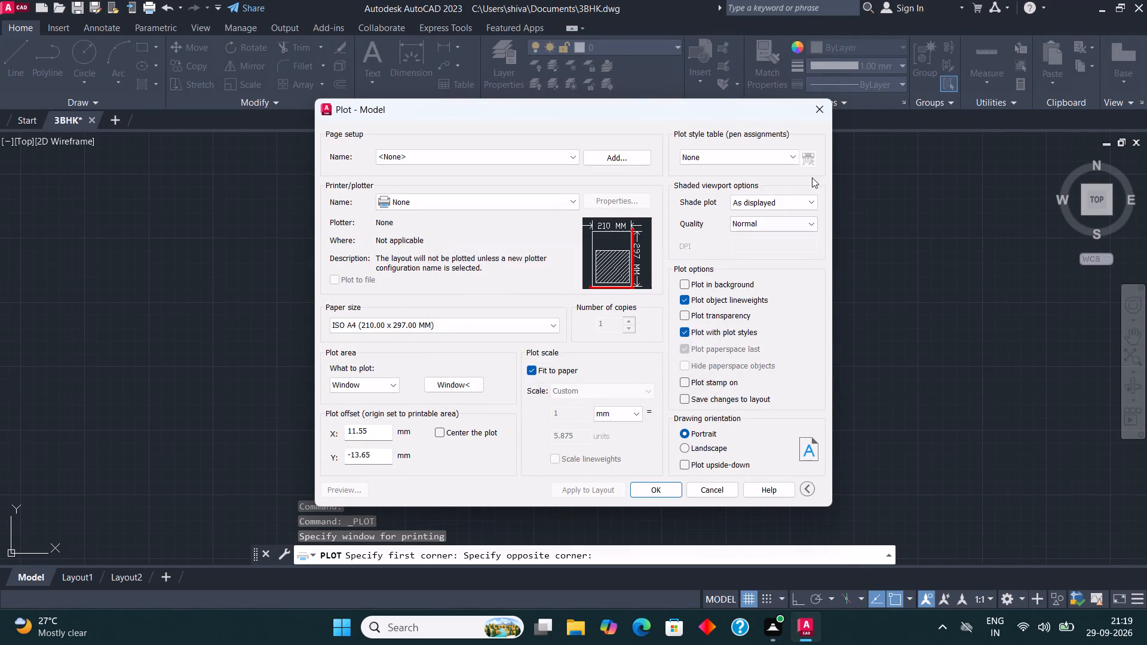
Load the previous plot page setup and choose AutoCAD PDF (High Quality Print).pc3 as the plotter.
left_click(419, 150)
left_click(421, 176)
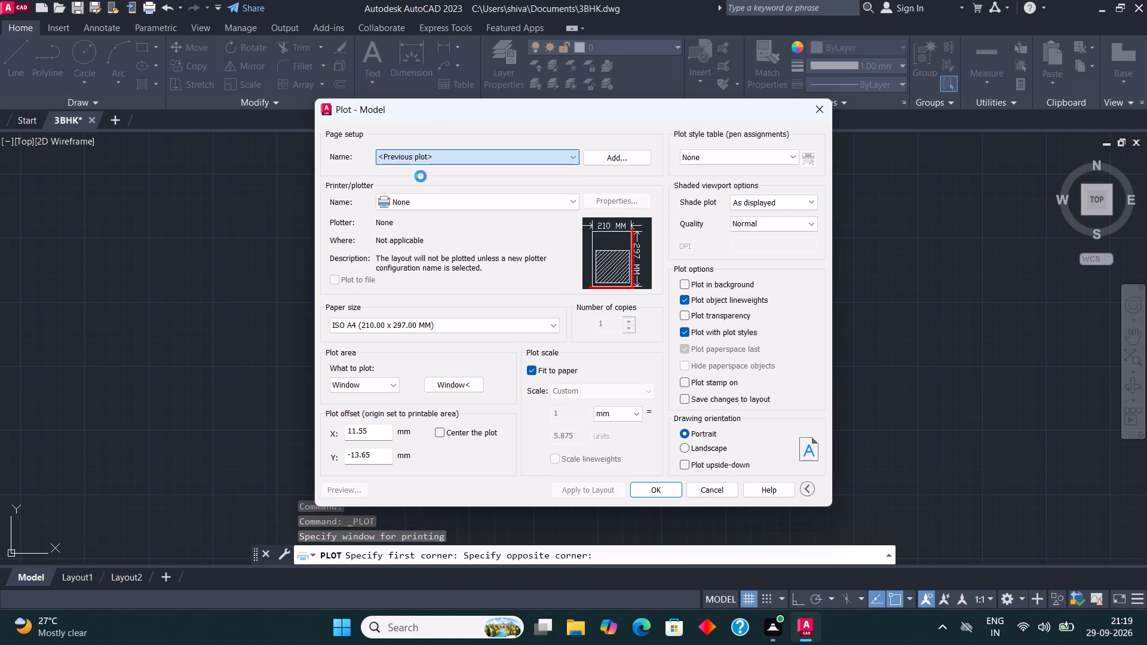
left_click(433, 197)
left_click(470, 270)
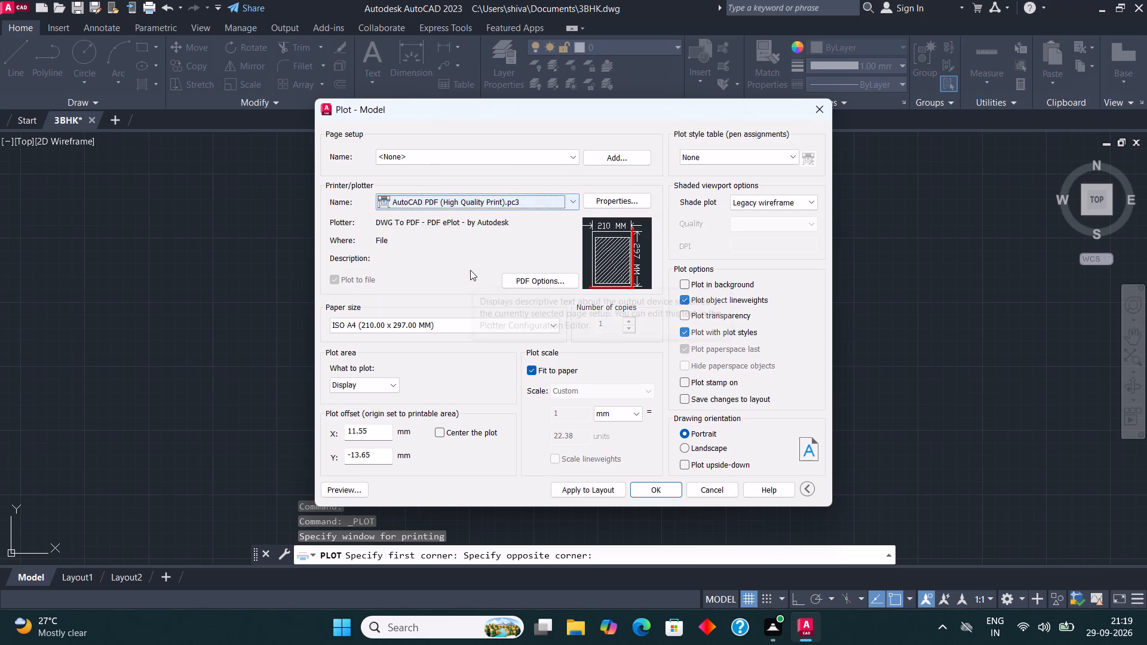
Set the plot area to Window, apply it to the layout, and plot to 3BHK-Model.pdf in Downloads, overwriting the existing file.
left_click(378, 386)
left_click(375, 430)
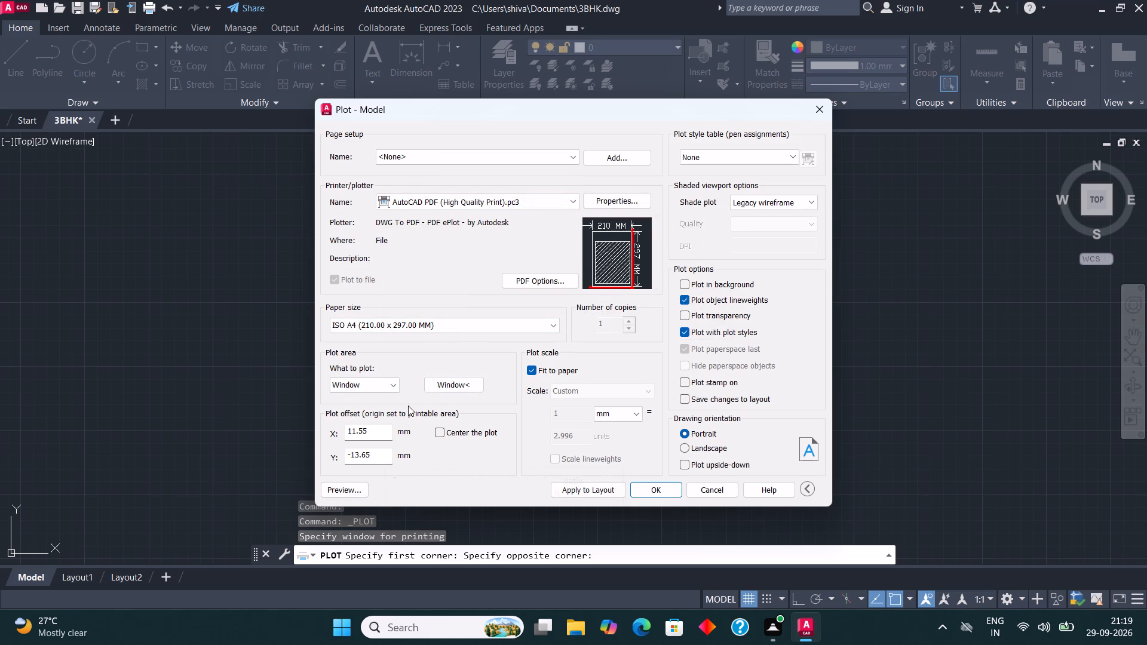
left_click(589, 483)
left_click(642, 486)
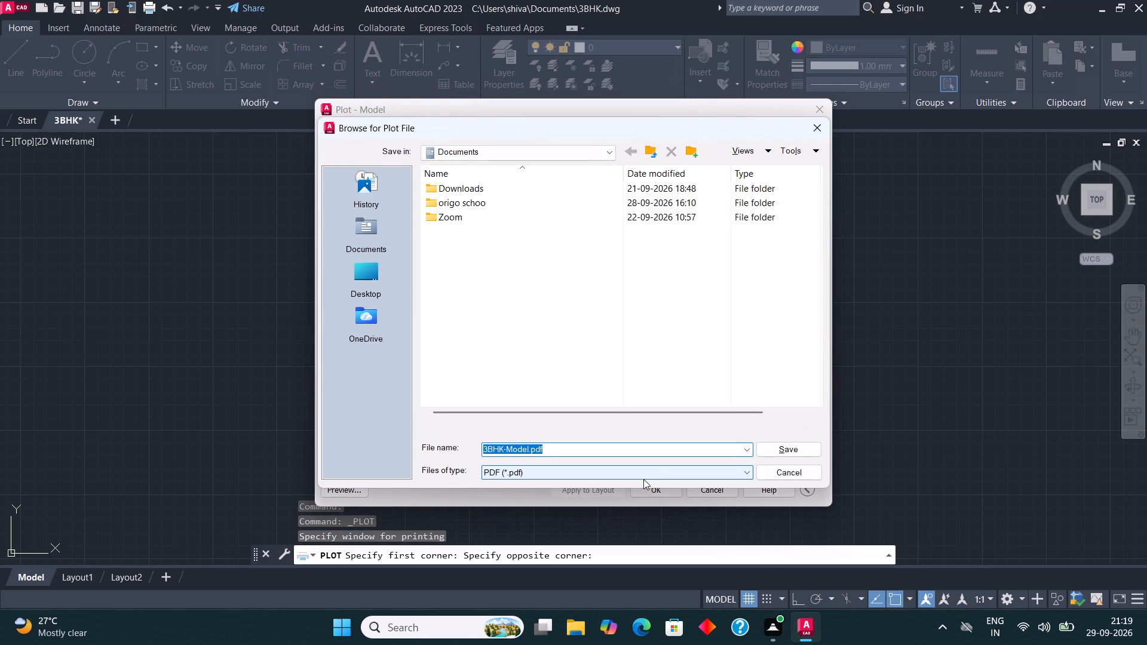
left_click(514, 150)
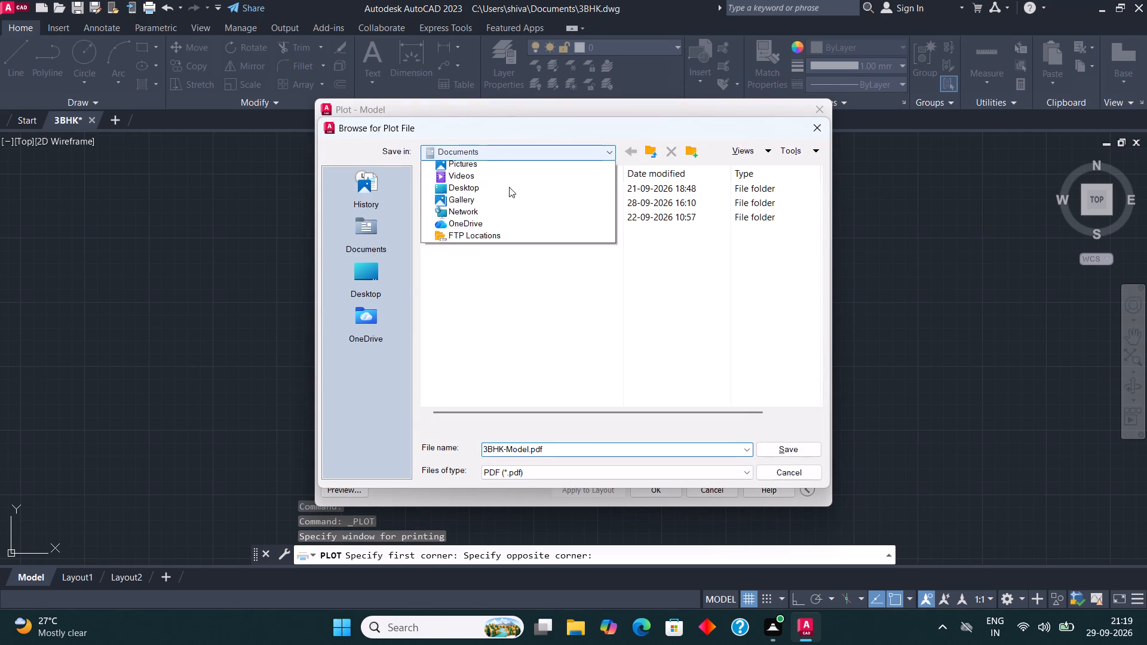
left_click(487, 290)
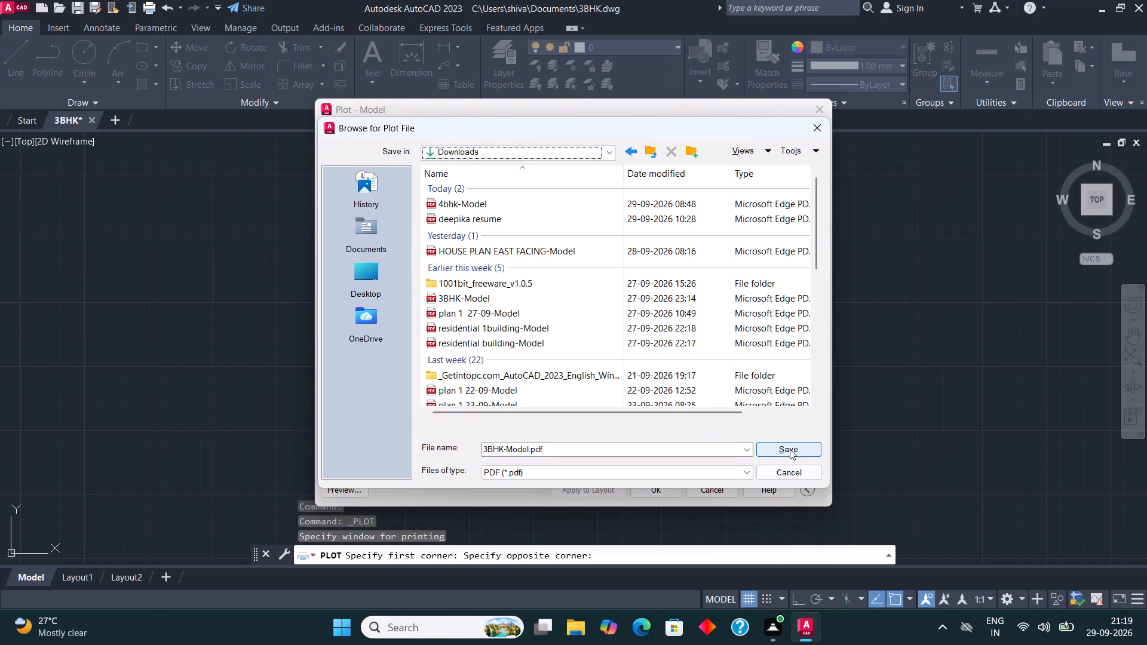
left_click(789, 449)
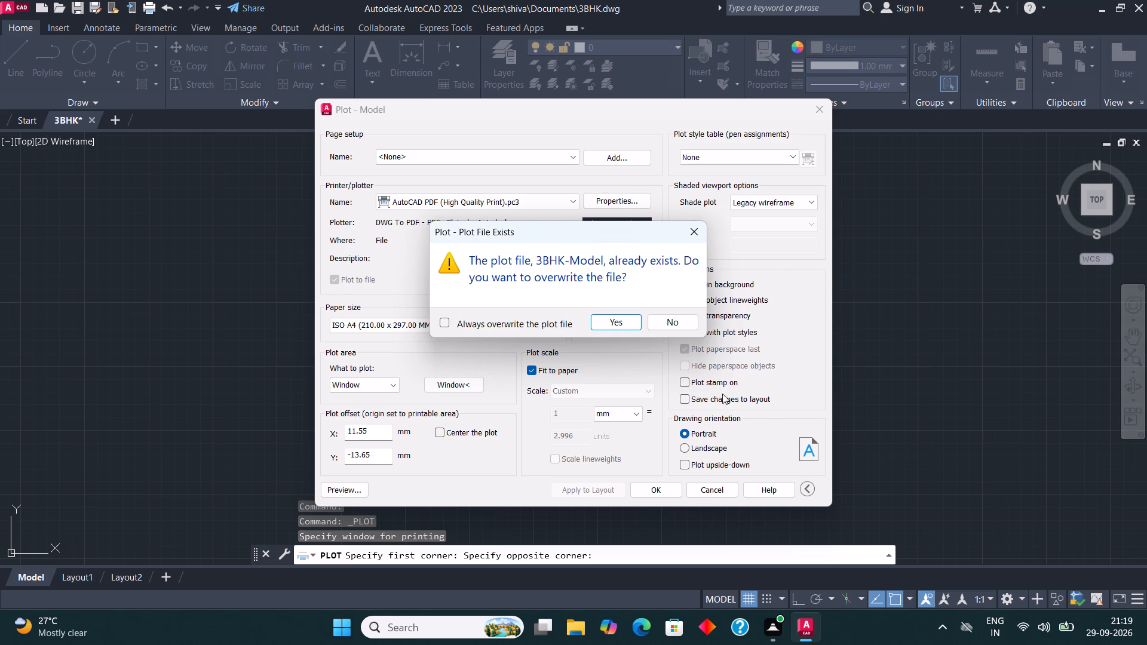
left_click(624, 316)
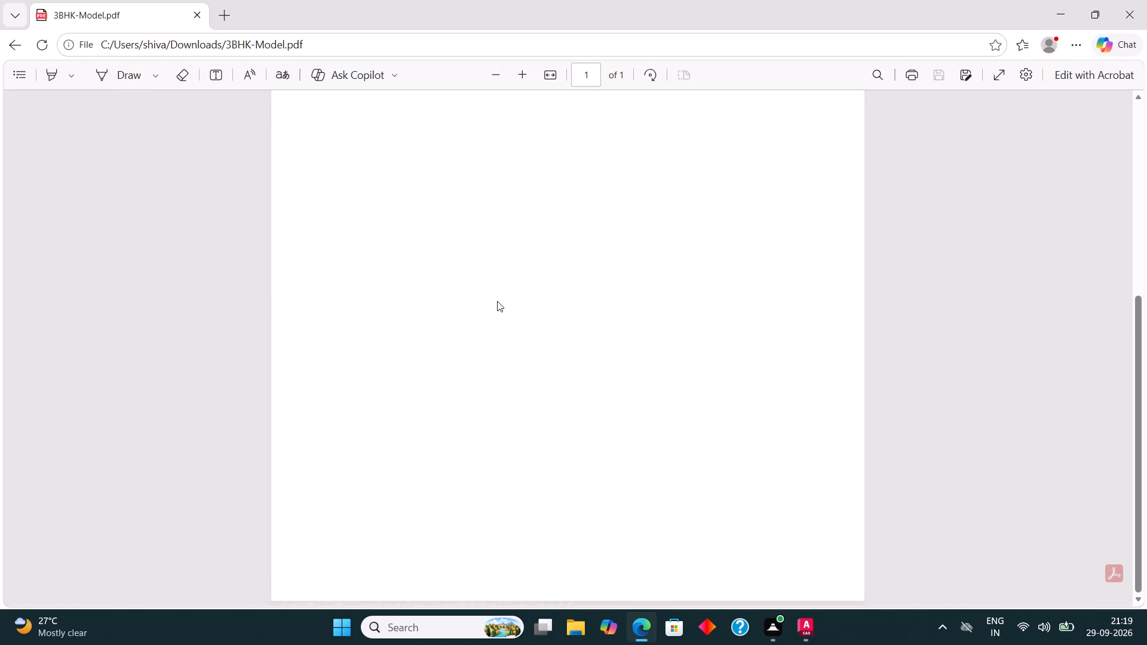
Examine the plotted 3BHK-Model.pdf page for the floor plan and close the PDF viewer.
scroll(543, 336, "down", 12)
scroll(550, 364, "up", 6)
scroll(550, 365, "down", 5)
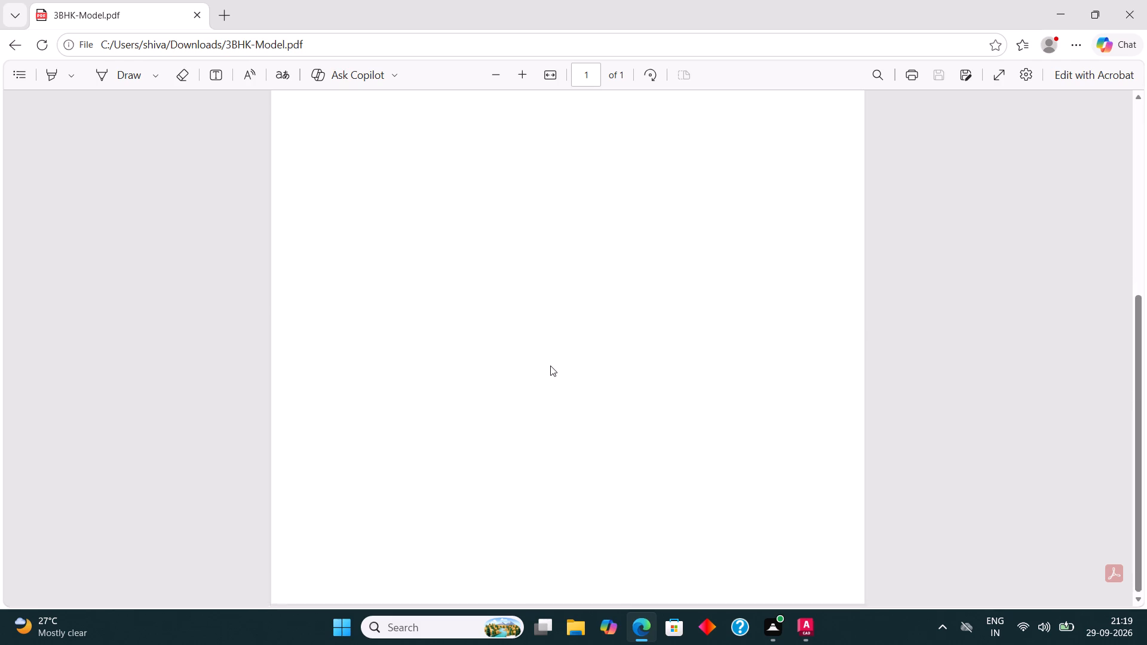
scroll(550, 365, "up", 5)
scroll(551, 363, "down", 15)
scroll(553, 360, "up", 5)
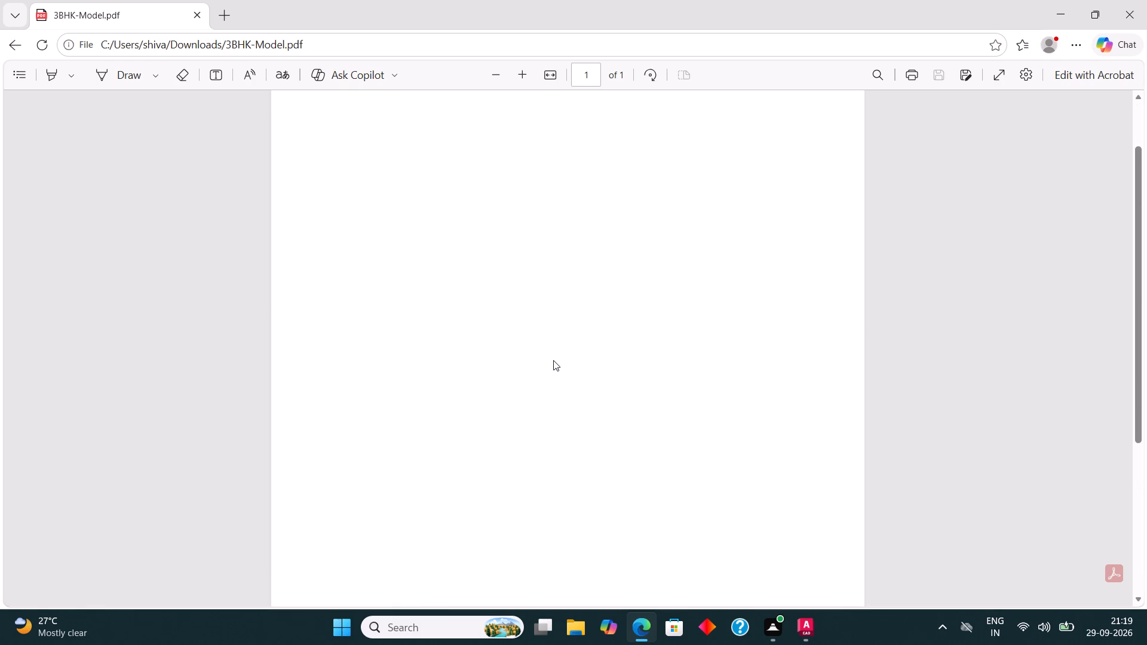
scroll(553, 360, "up", 2)
scroll(553, 360, "down", 12)
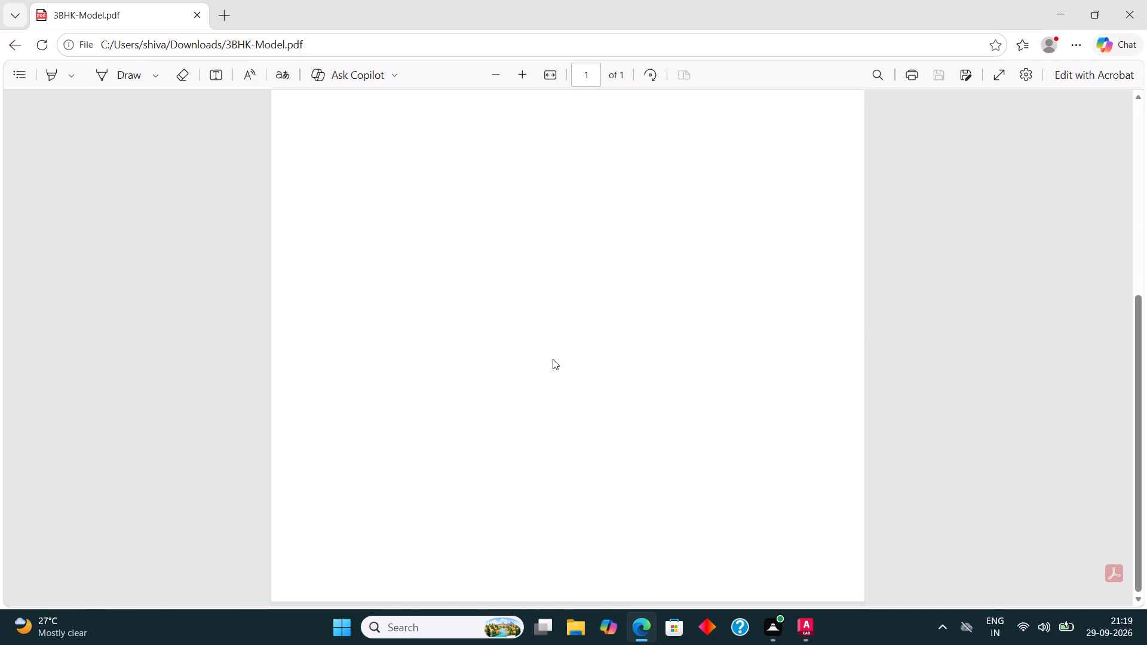
scroll(551, 363, "down", 5)
scroll(550, 363, "up", 5)
scroll(549, 363, "down", 6)
left_click(1136, 11)
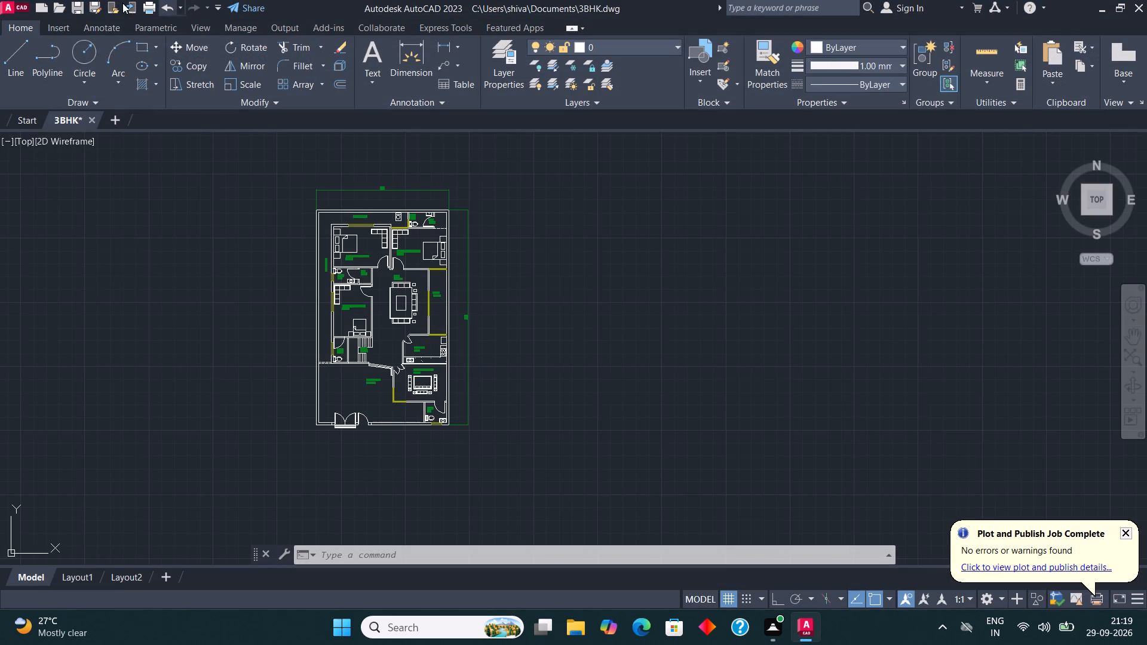
Plot again with the plot area set to Display, overwriting 3BHK-Model.pdf in Downloads, and check the resulting PDF.
left_click(3, 5)
left_click(46, 323)
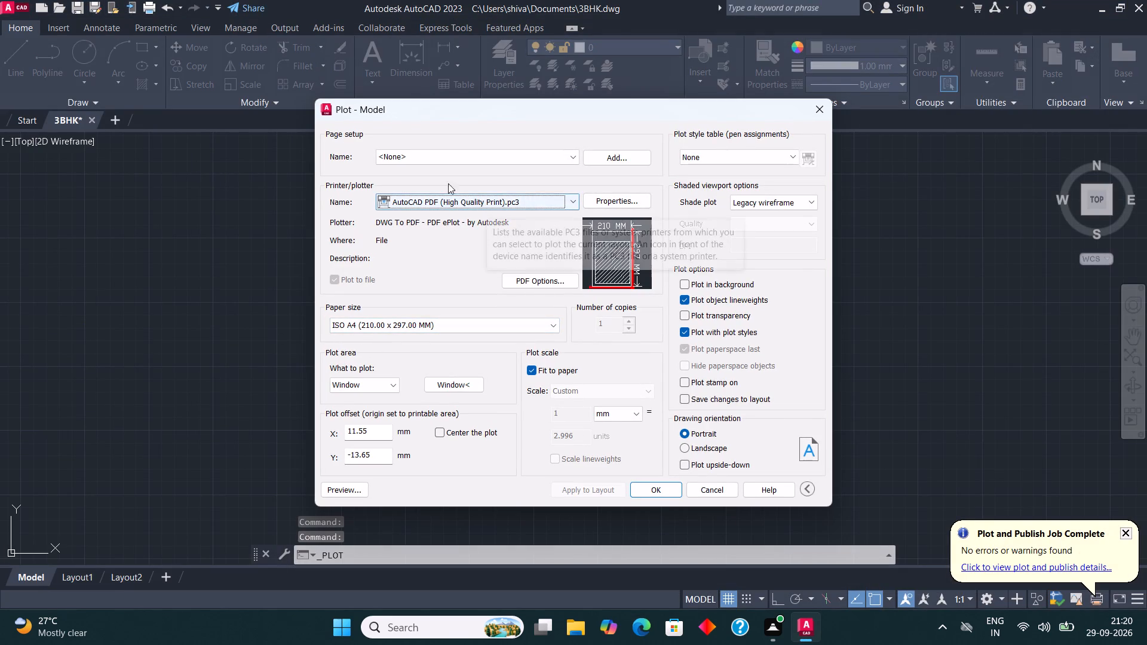
left_click(437, 159)
left_click(436, 182)
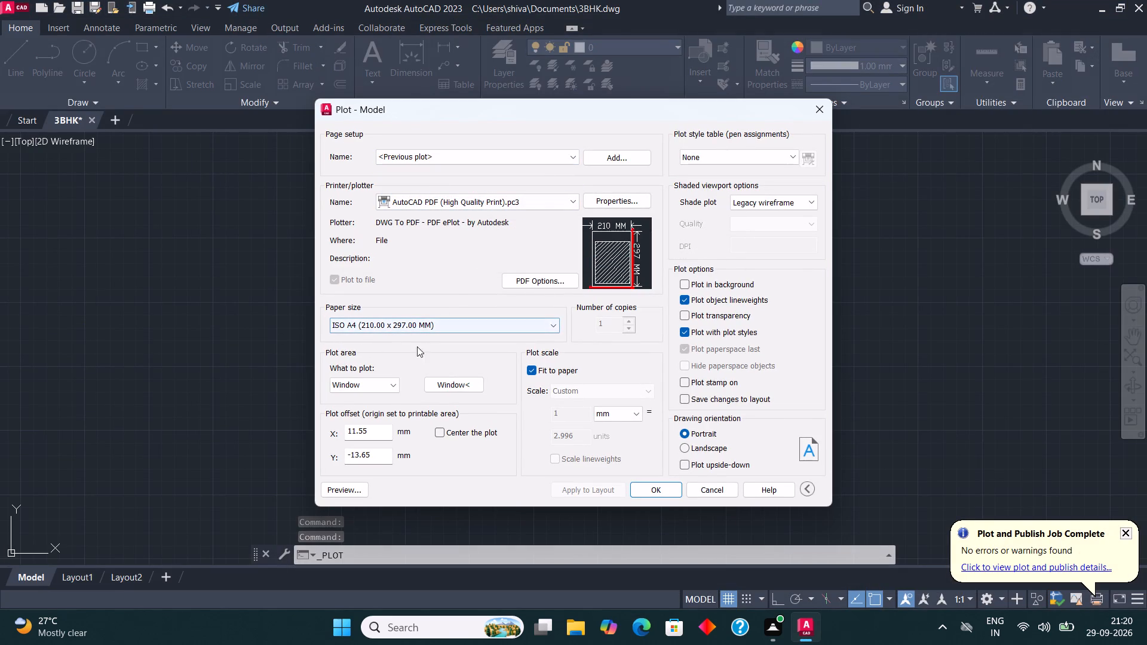
left_click(382, 389)
left_click(370, 399)
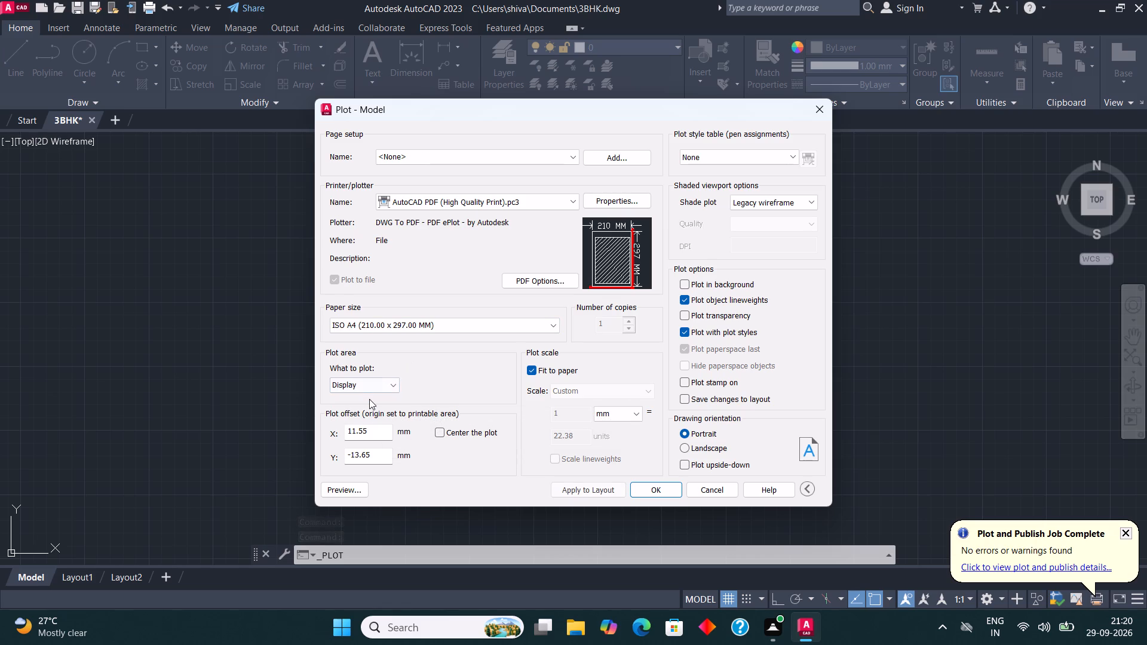
left_click(585, 489)
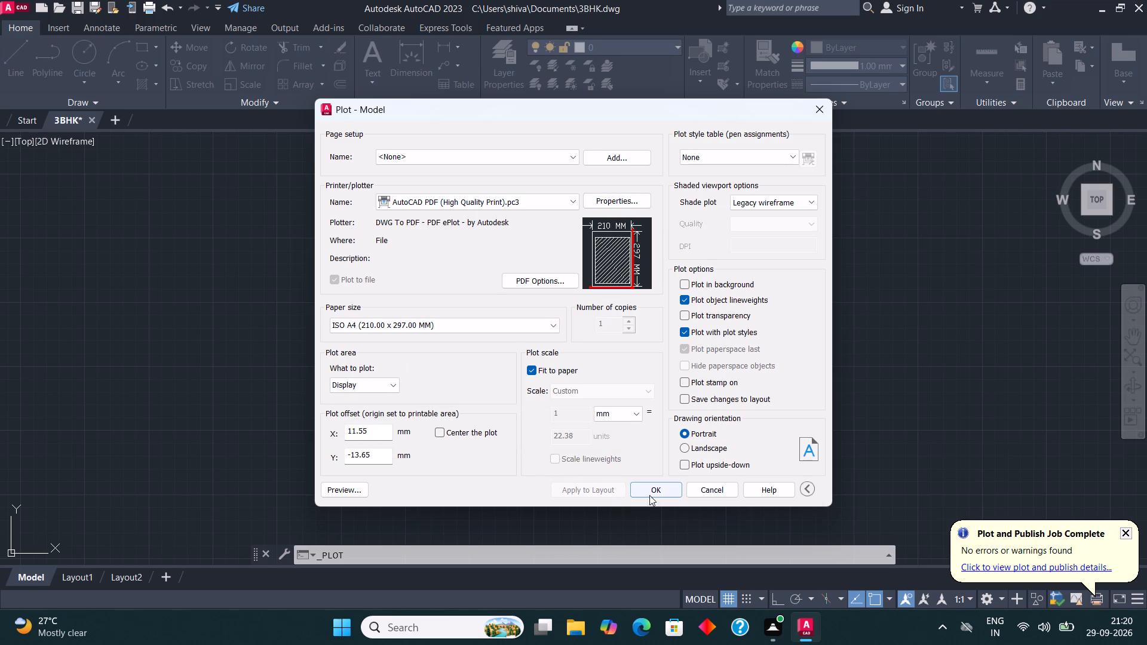
left_click(657, 493)
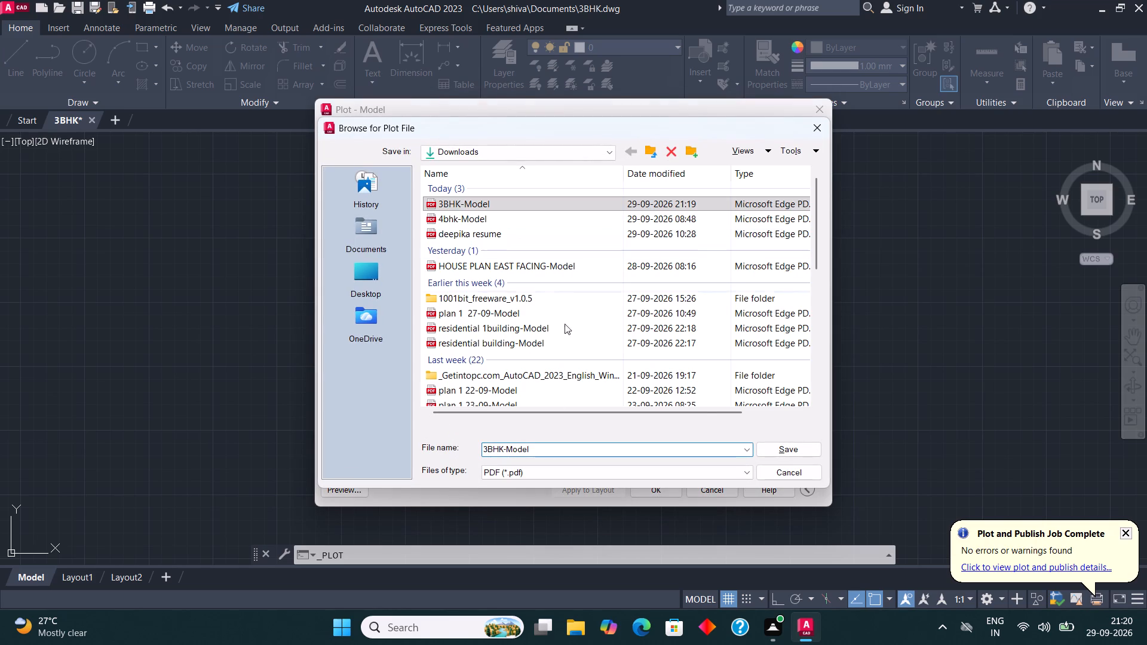
left_click(781, 450)
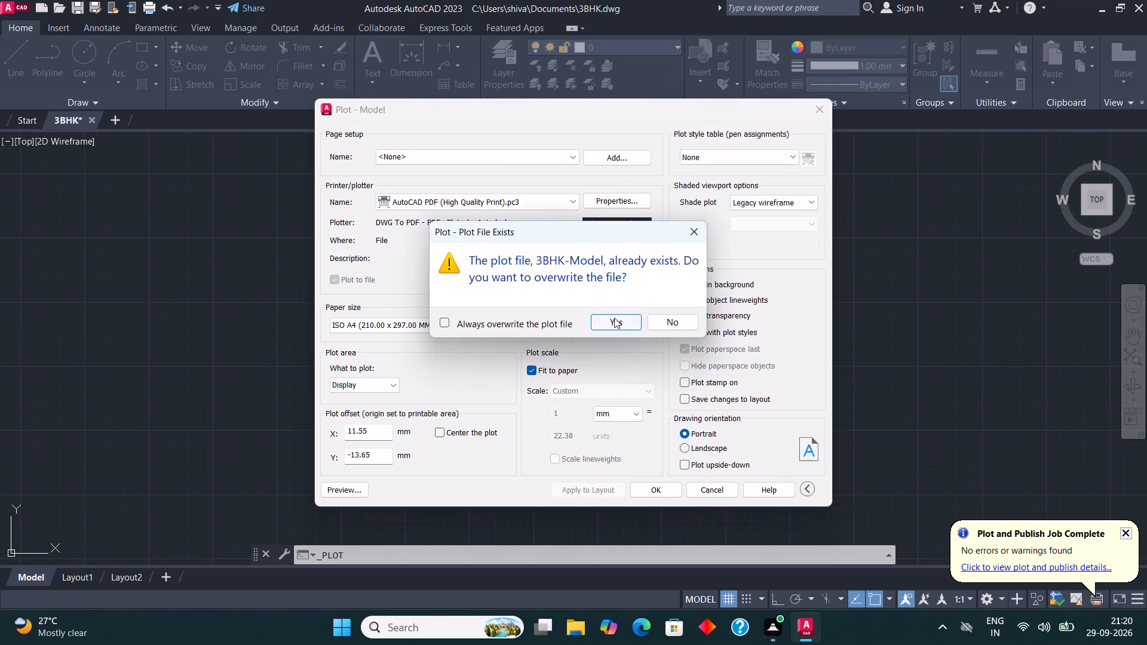
left_click(614, 318)
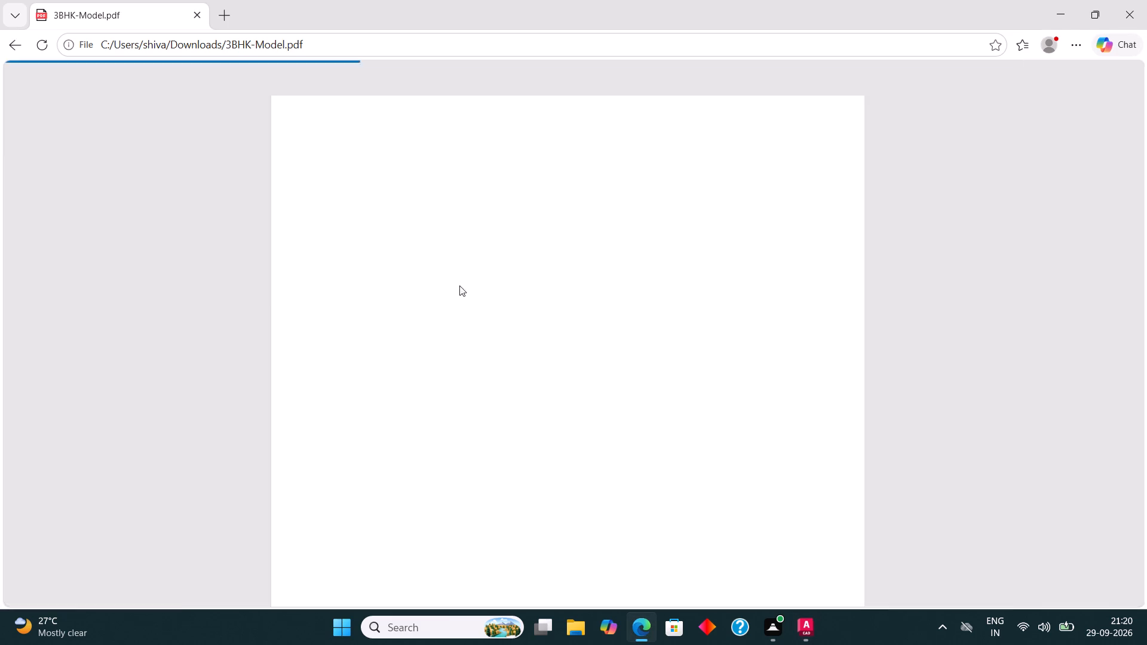
scroll(519, 519, "up", 1)
scroll(528, 496, "down", 2)
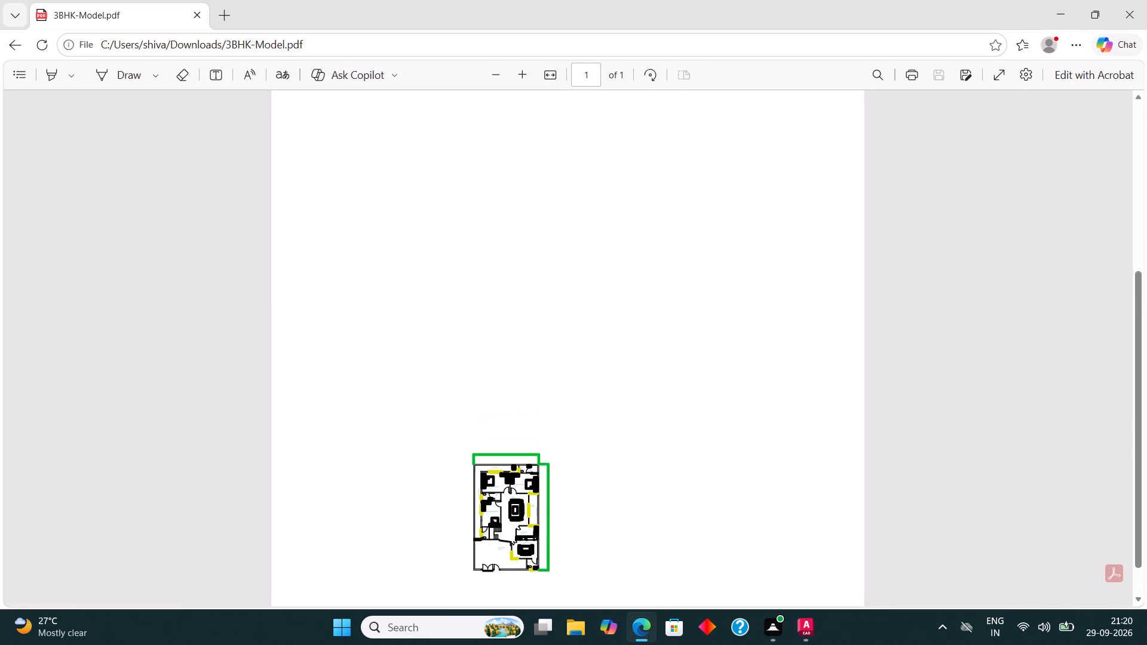
left_click(1136, 13)
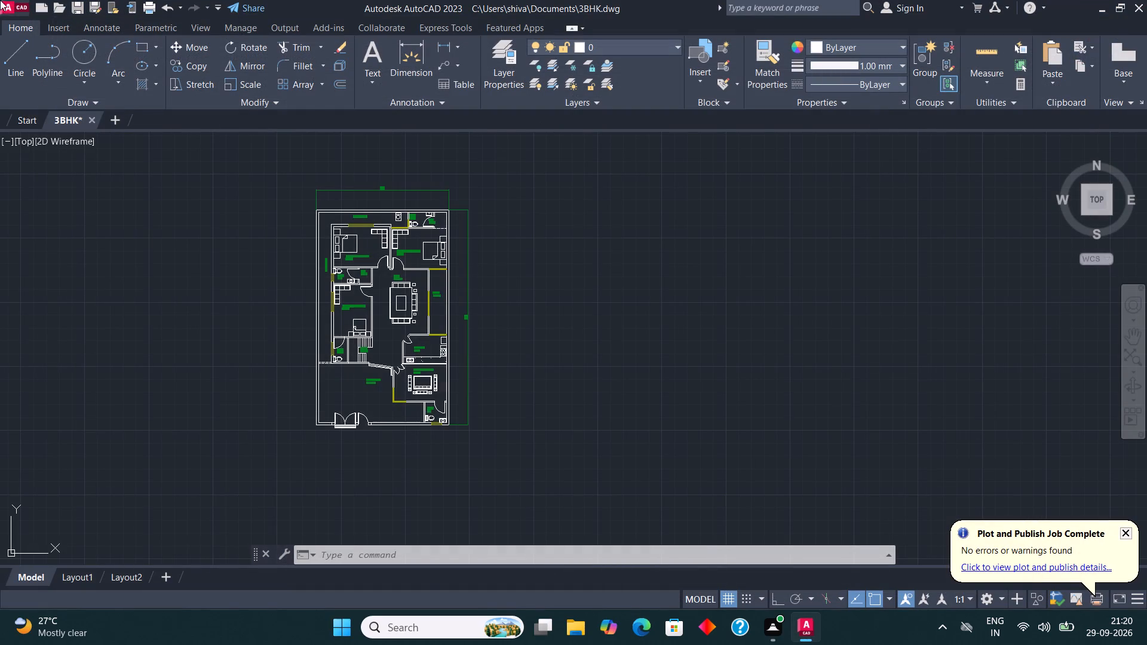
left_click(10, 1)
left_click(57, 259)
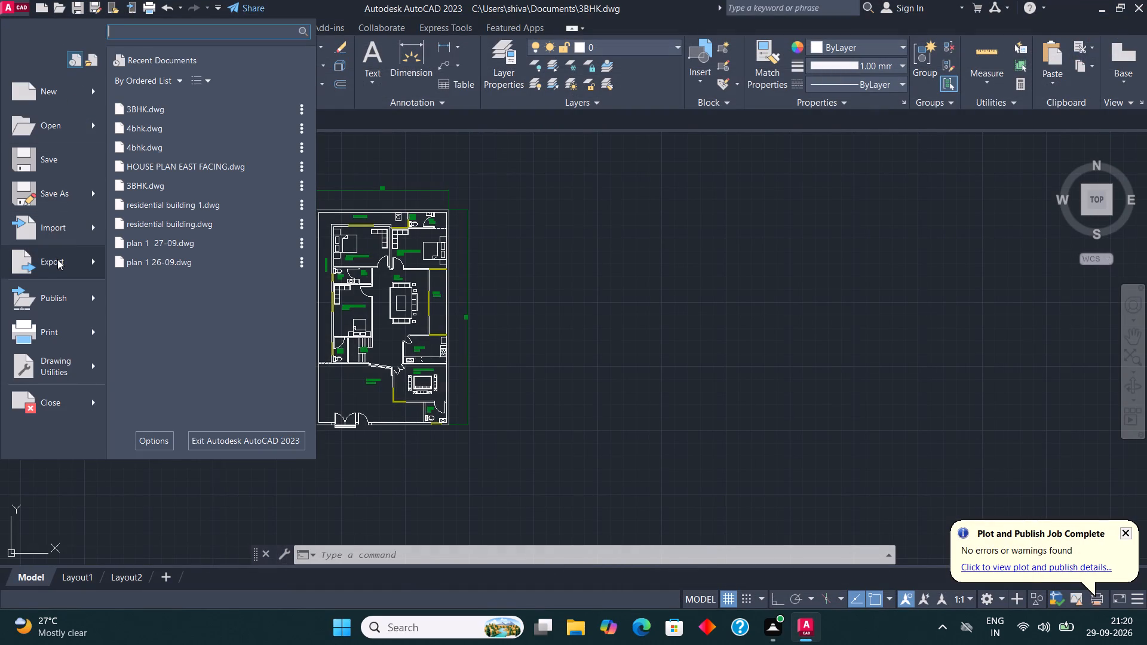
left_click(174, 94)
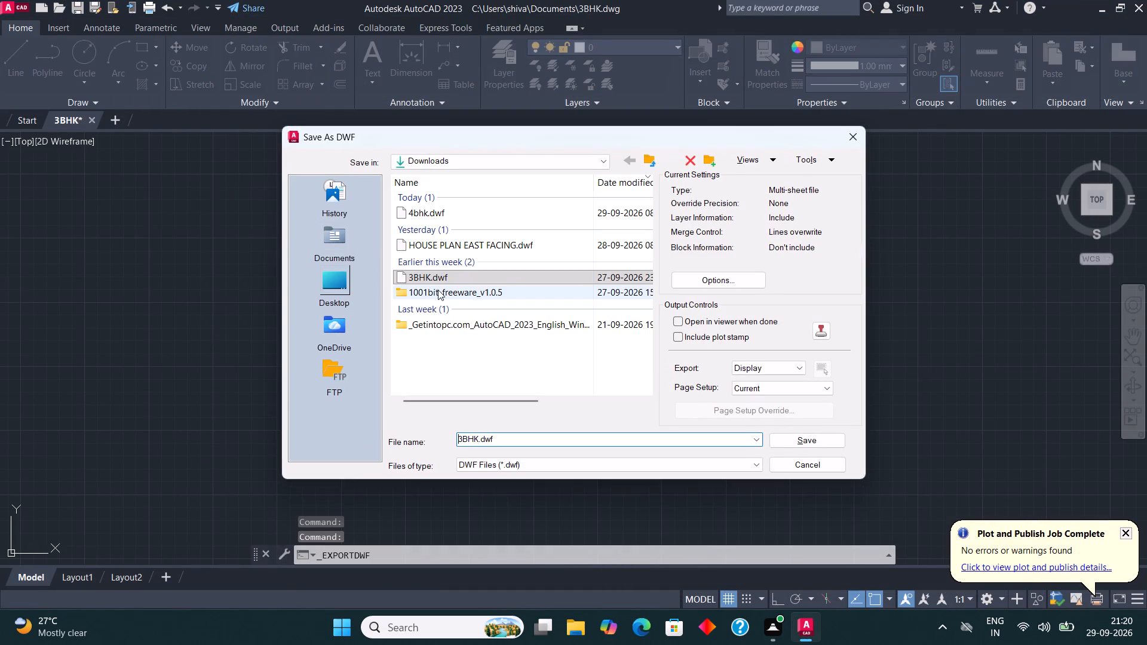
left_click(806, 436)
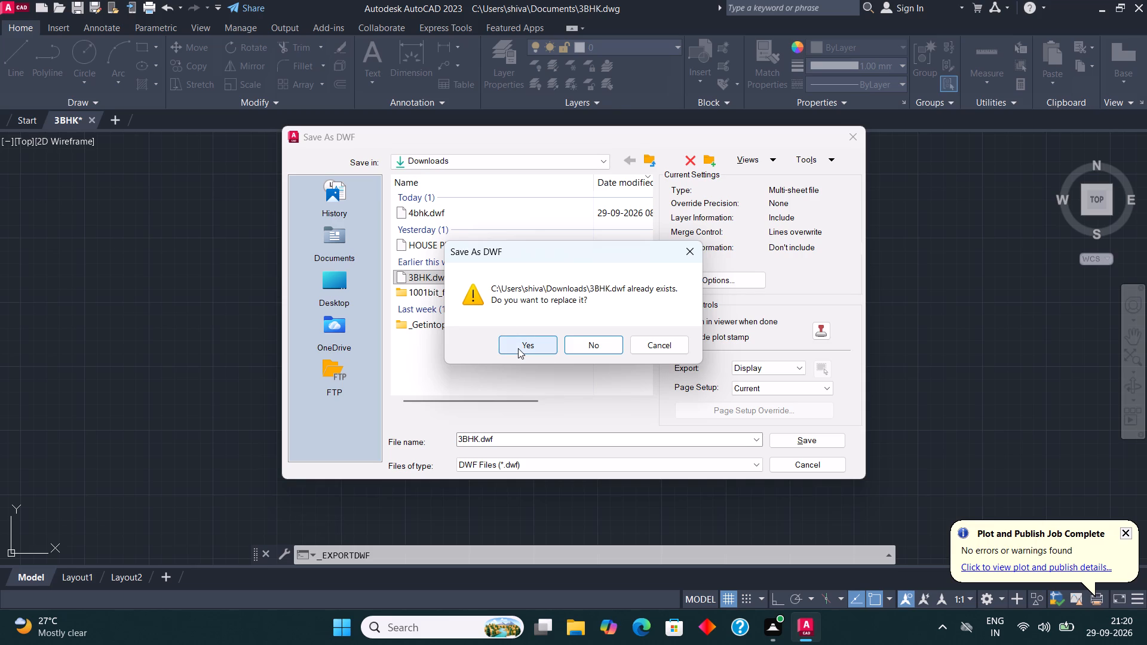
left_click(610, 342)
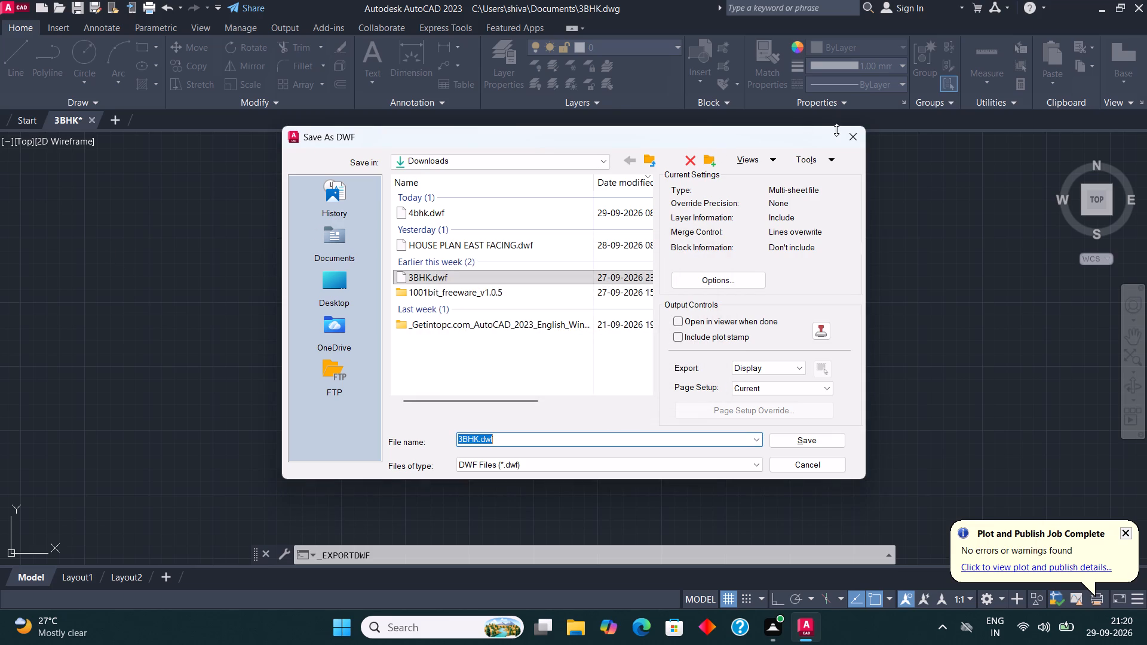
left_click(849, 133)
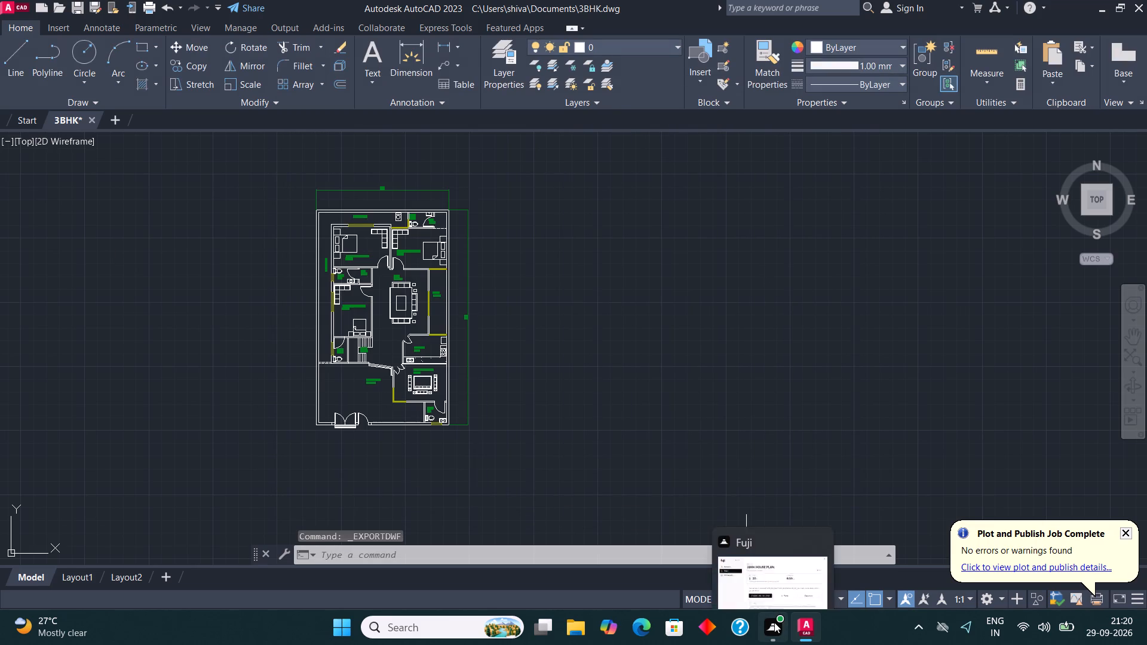